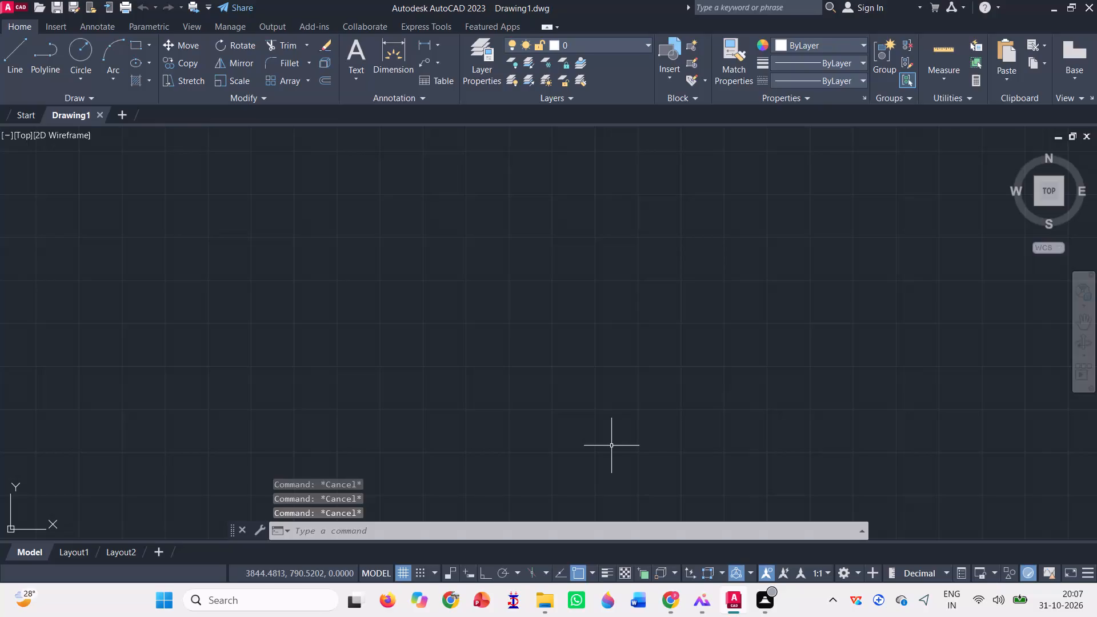
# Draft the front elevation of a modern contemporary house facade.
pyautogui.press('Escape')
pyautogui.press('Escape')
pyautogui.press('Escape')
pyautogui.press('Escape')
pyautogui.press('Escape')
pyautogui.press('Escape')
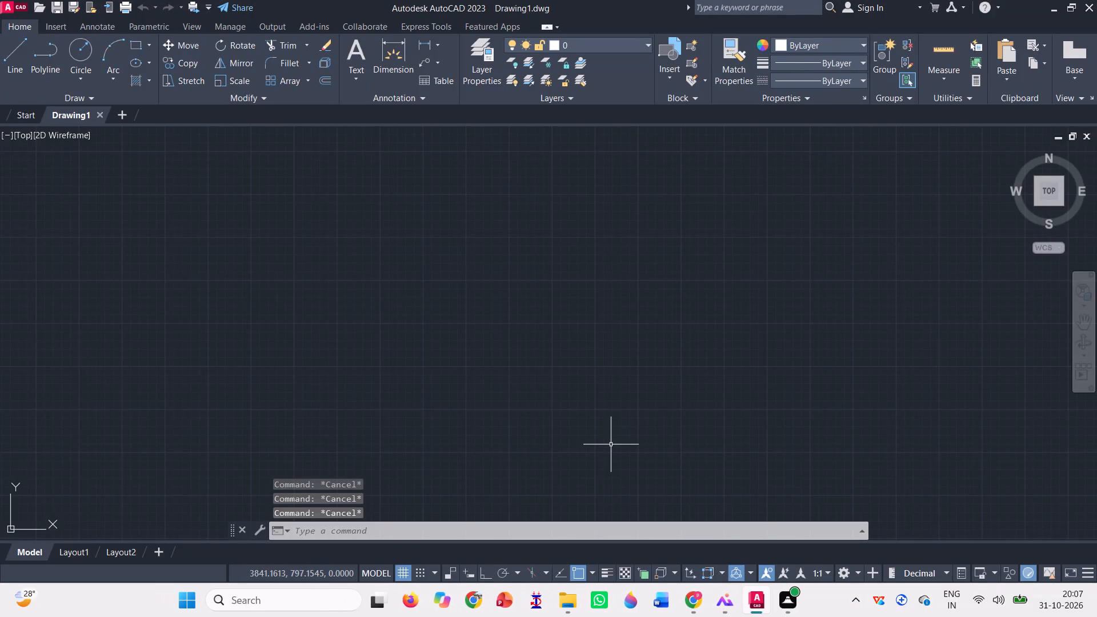
# Turn on command log file recording with LOGFILEON.
pyautogui.write('log')
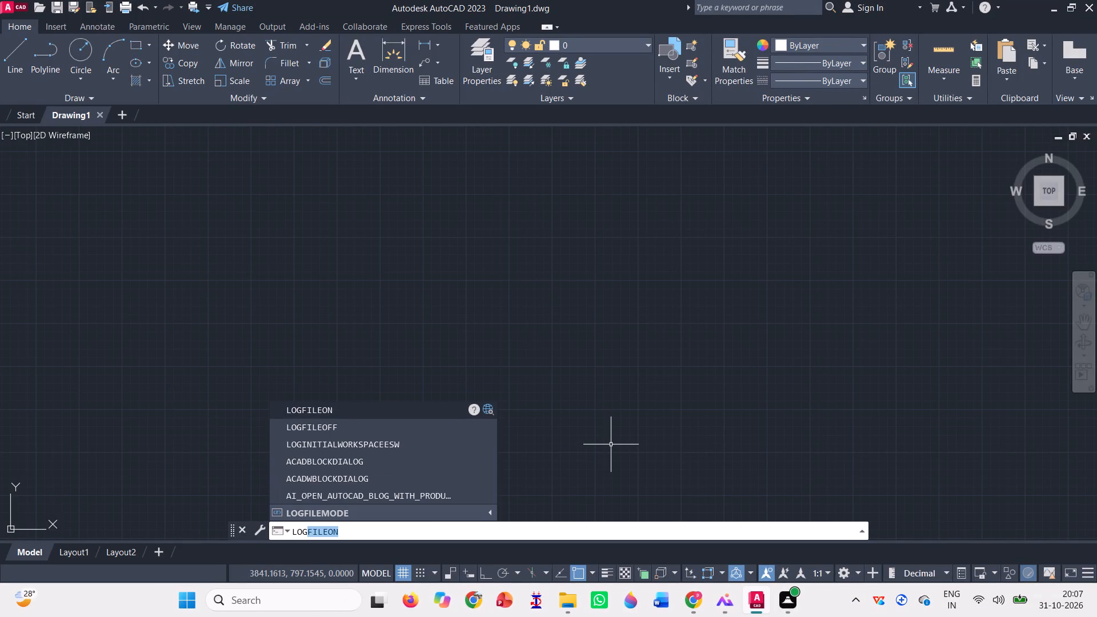
pyautogui.press('Return')
pyautogui.press('l')
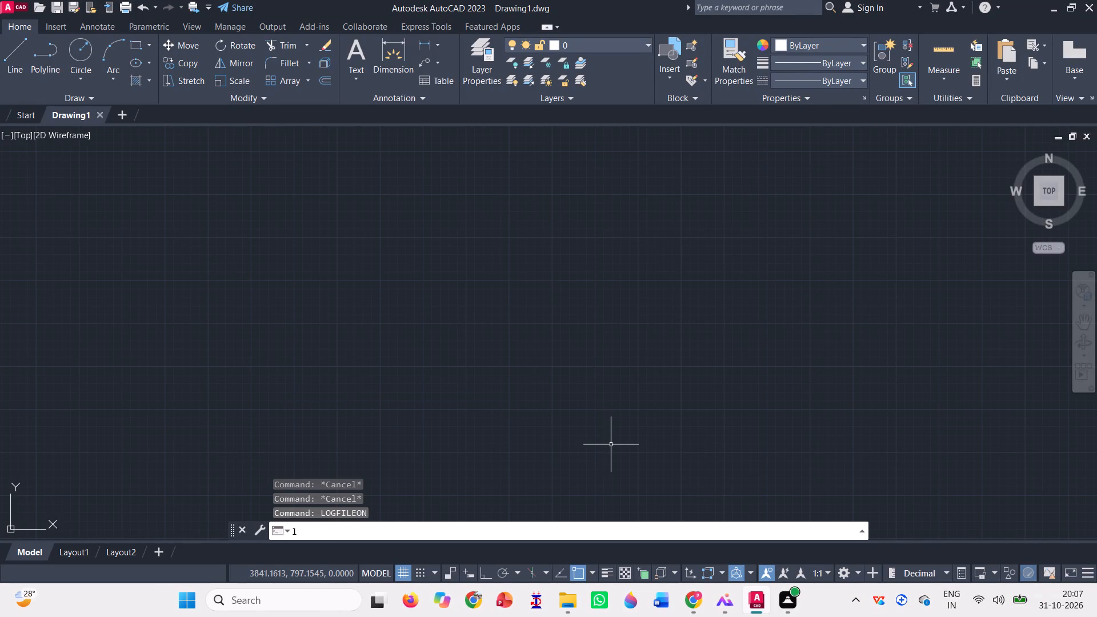
pyautogui.press('BackSpace')
# Set the drawing units to Engineering with 0'-0.0" precision and Feet as the insertion scale, accepting the unit confirmation.
pyautogui.write('un')
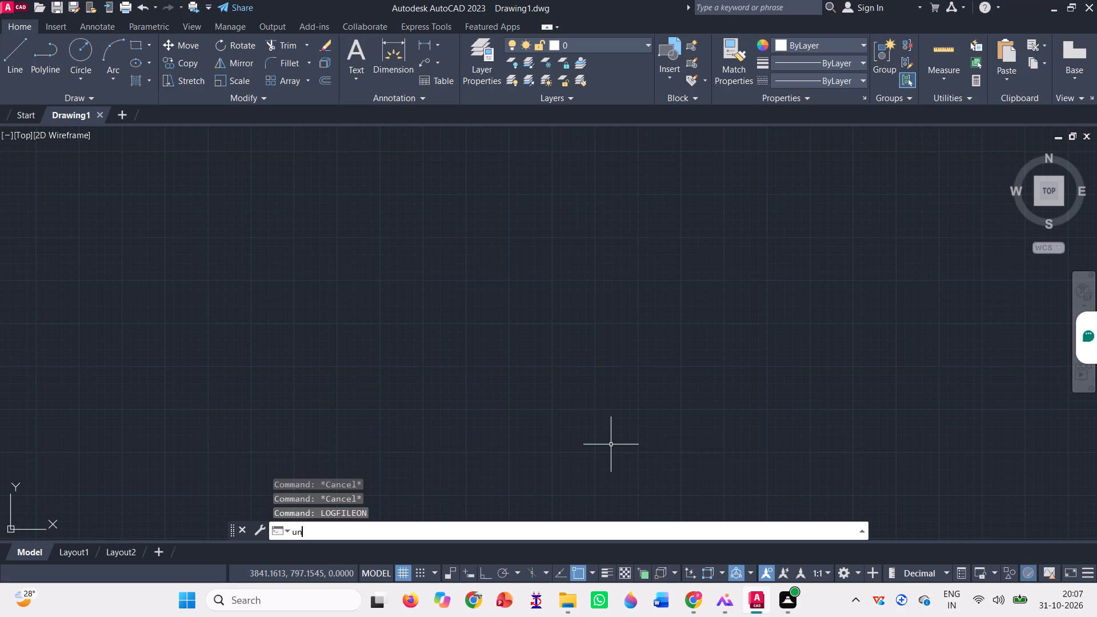
pyautogui.press('Return')
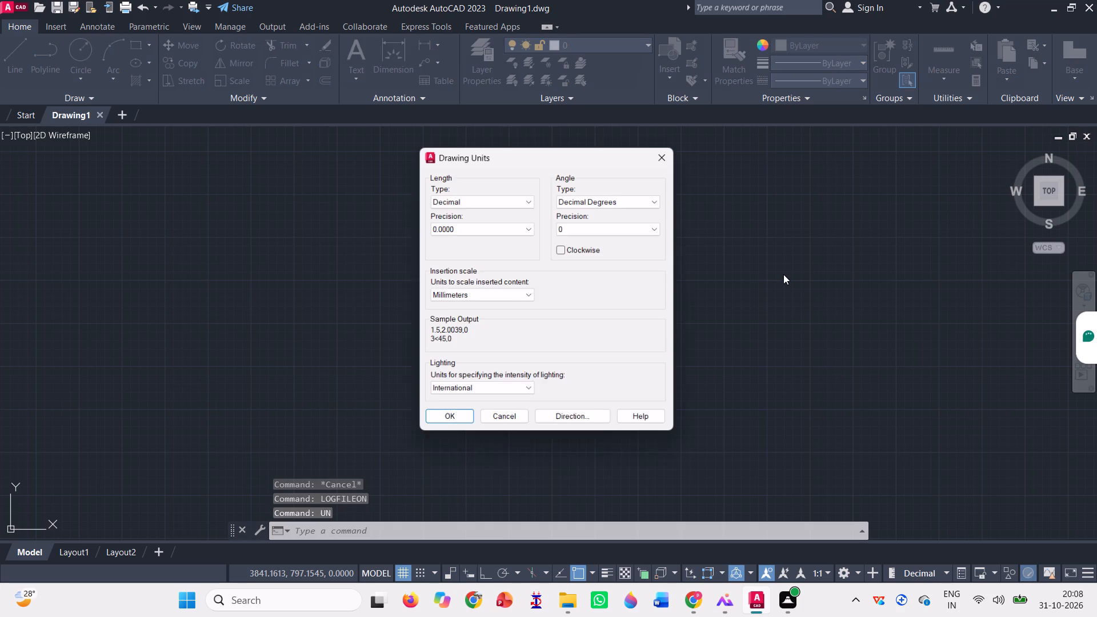
pyautogui.click(526, 199)
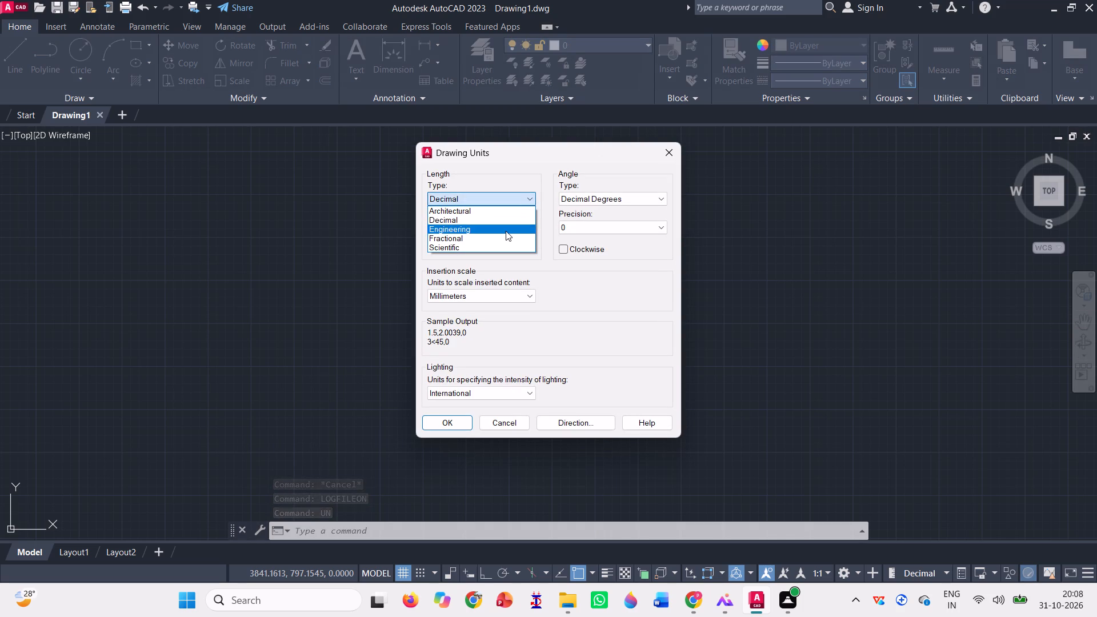
pyautogui.click(506, 231)
pyautogui.click(506, 231)
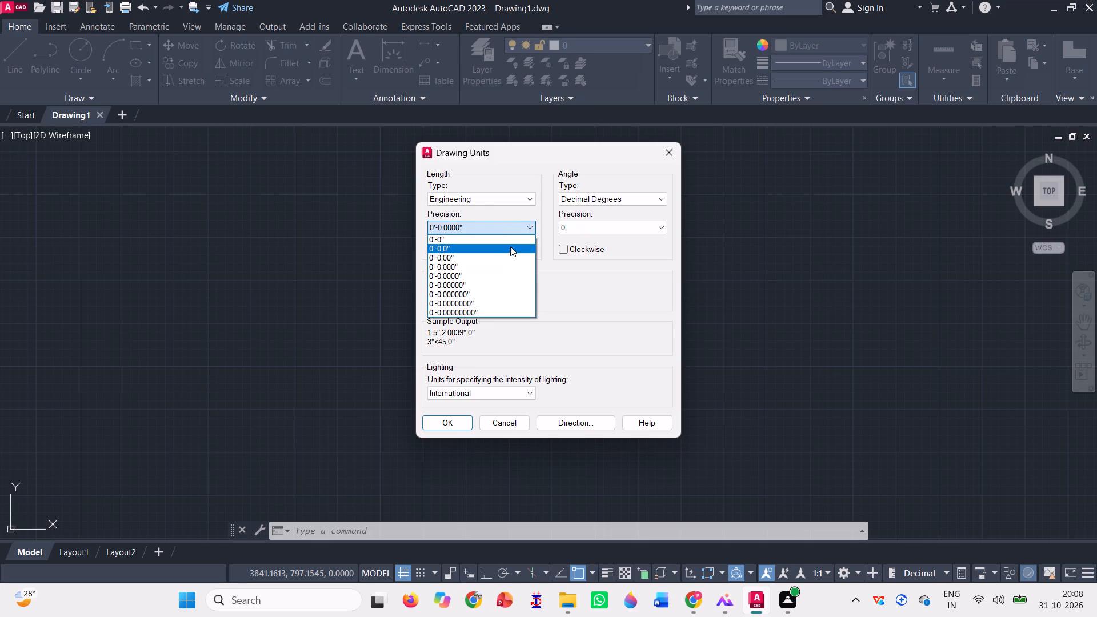
pyautogui.click(510, 247)
pyautogui.click(511, 291)
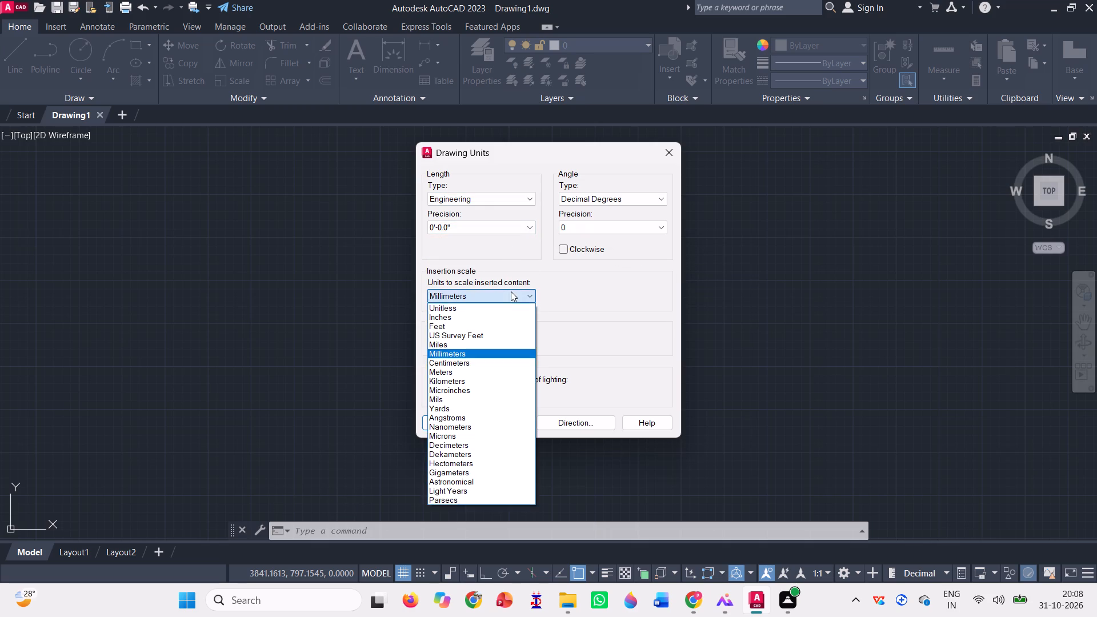
pyautogui.click(514, 327)
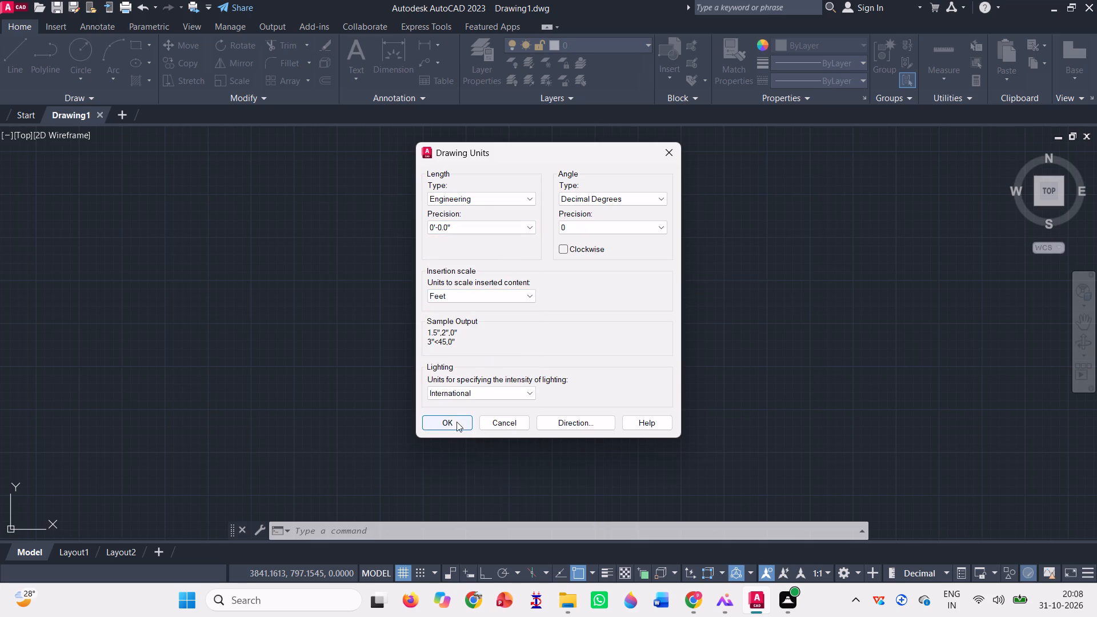
pyautogui.click(453, 420)
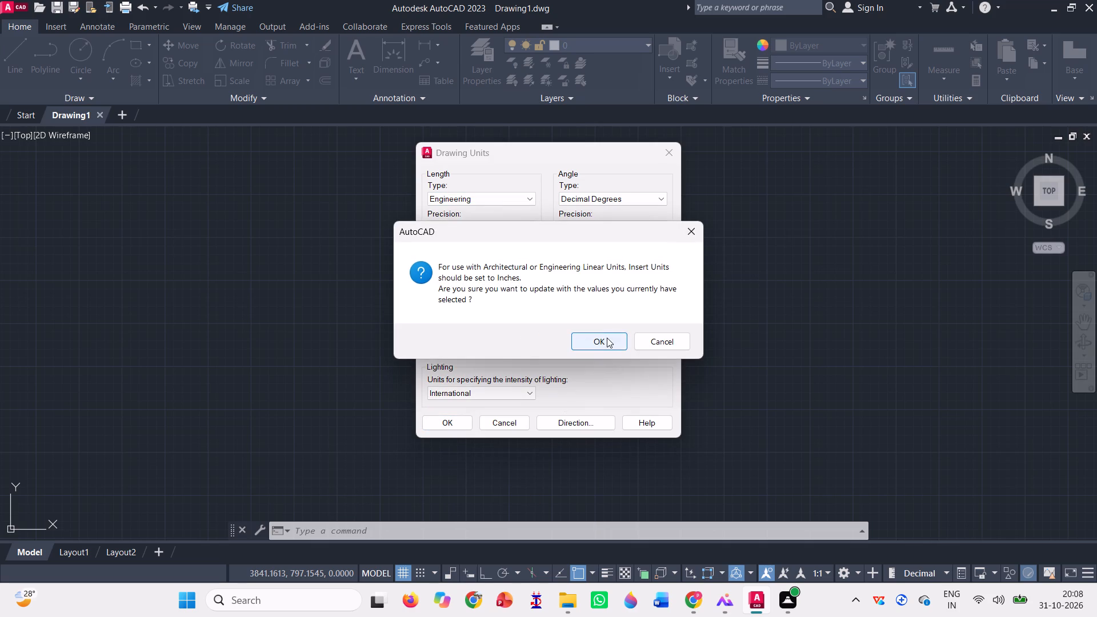
pyautogui.click(607, 338)
# Modify the Standard dimension style to Engineering units with 0'-0.0" precision and make it the current style.
pyautogui.write('dims')
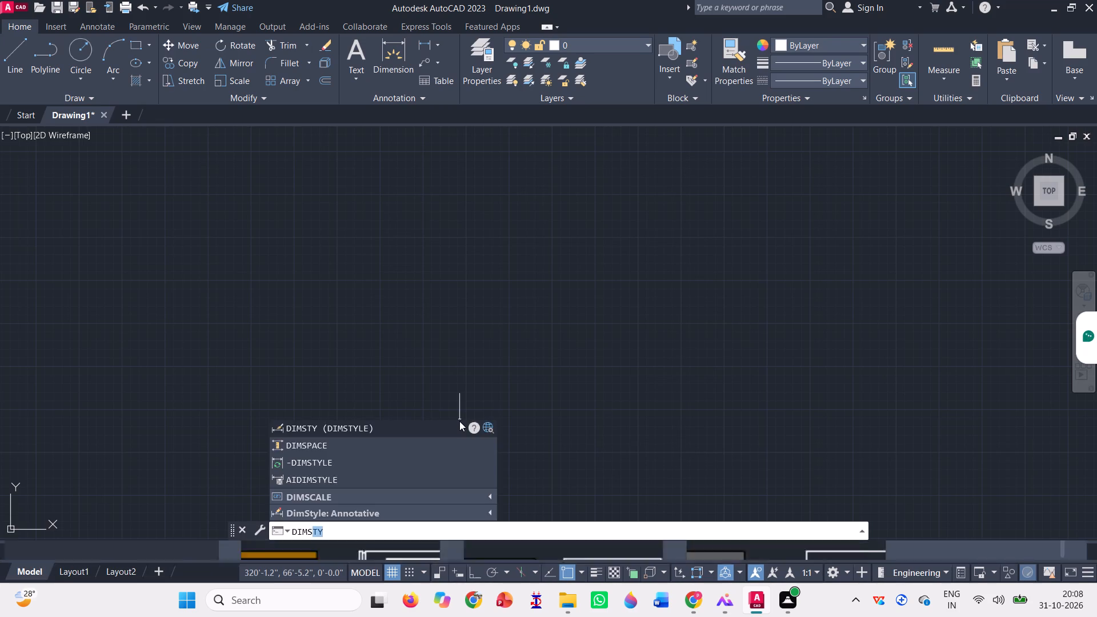
pyautogui.press('Return')
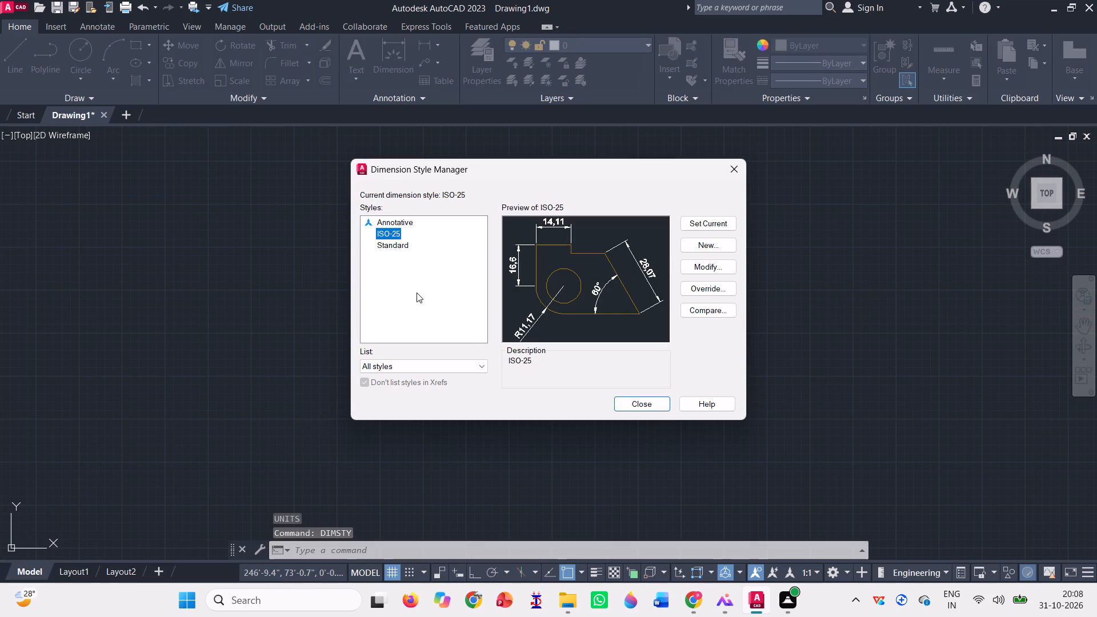
pyautogui.click(399, 243)
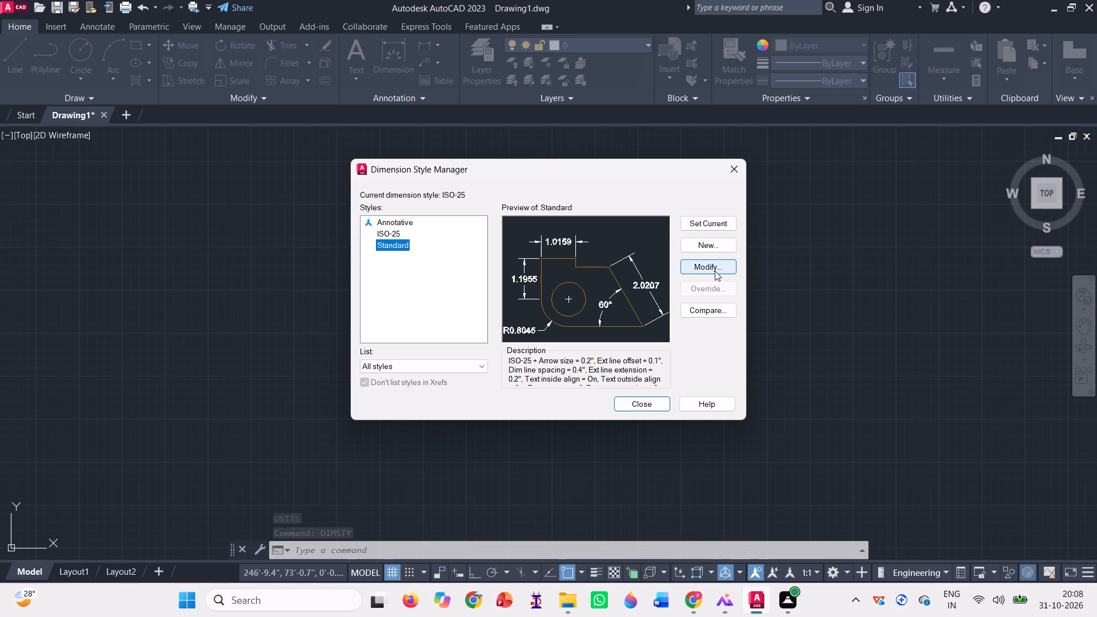
pyautogui.click(715, 271)
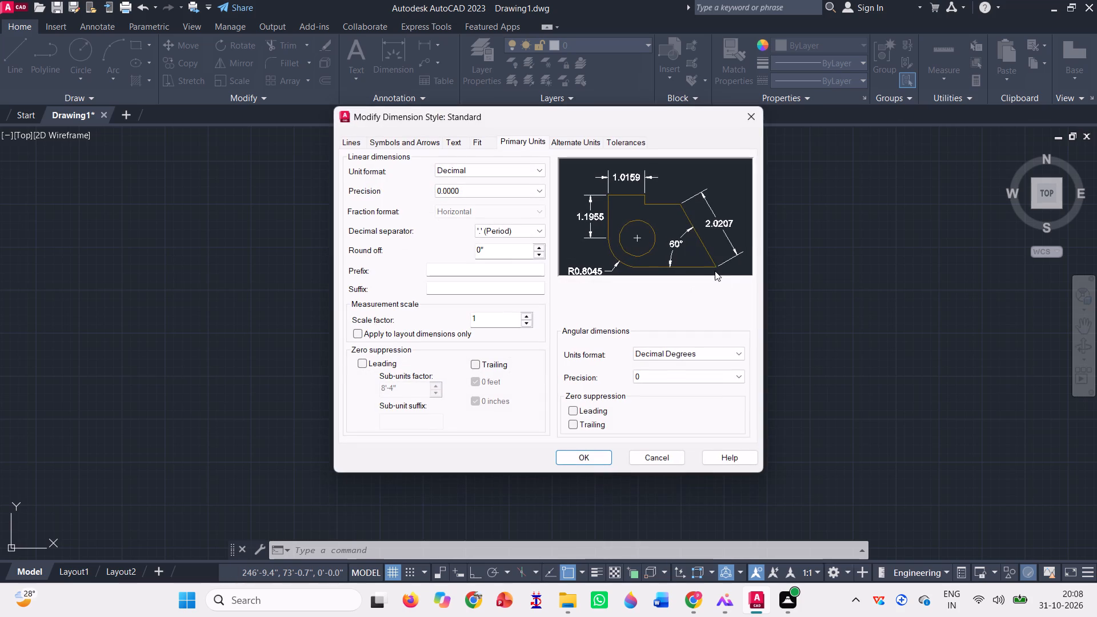
pyautogui.click(504, 170)
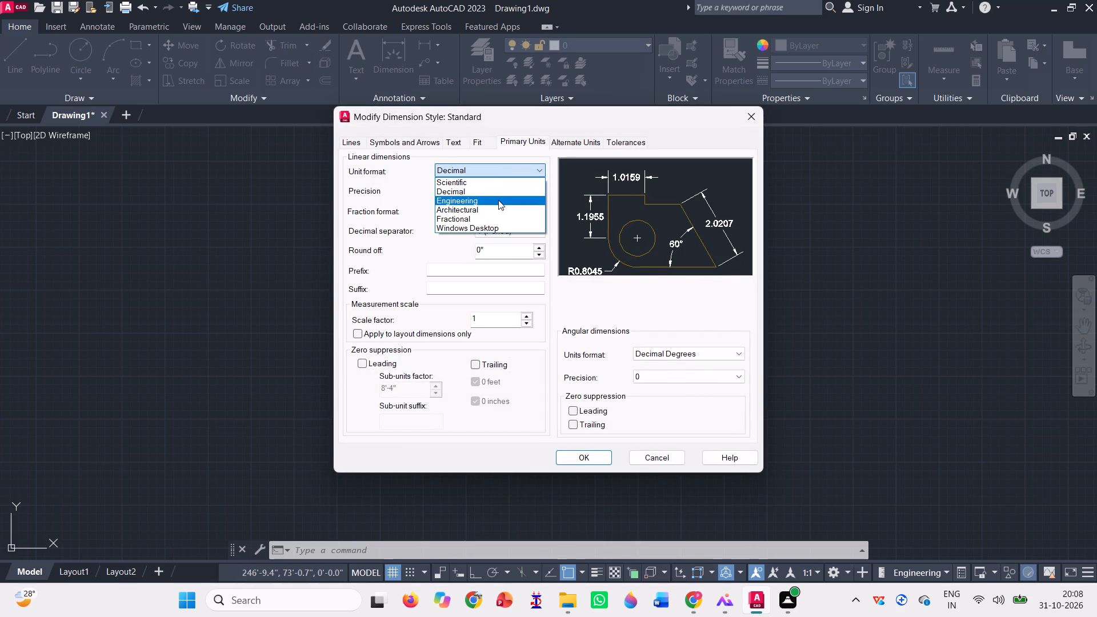
pyautogui.click(498, 200)
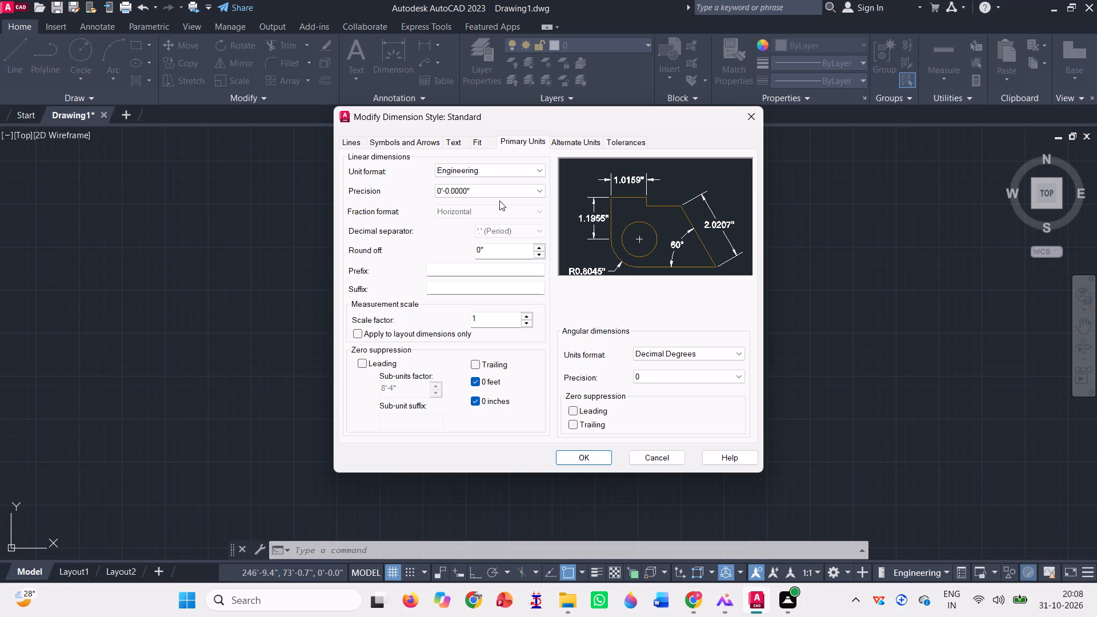
pyautogui.click(490, 190)
pyautogui.click(466, 210)
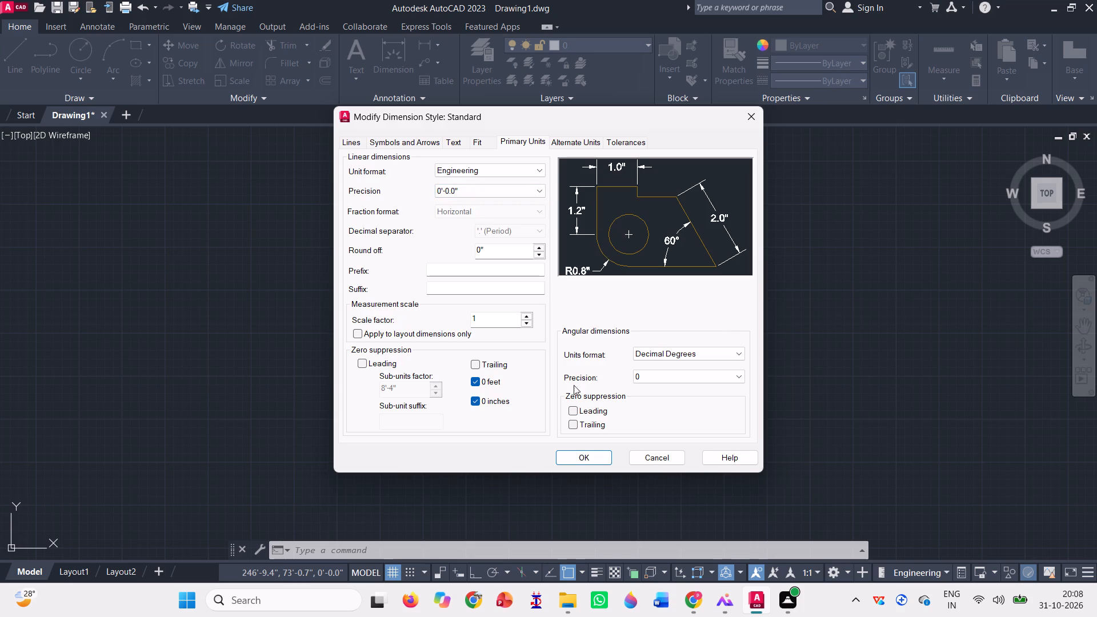
pyautogui.click(589, 452)
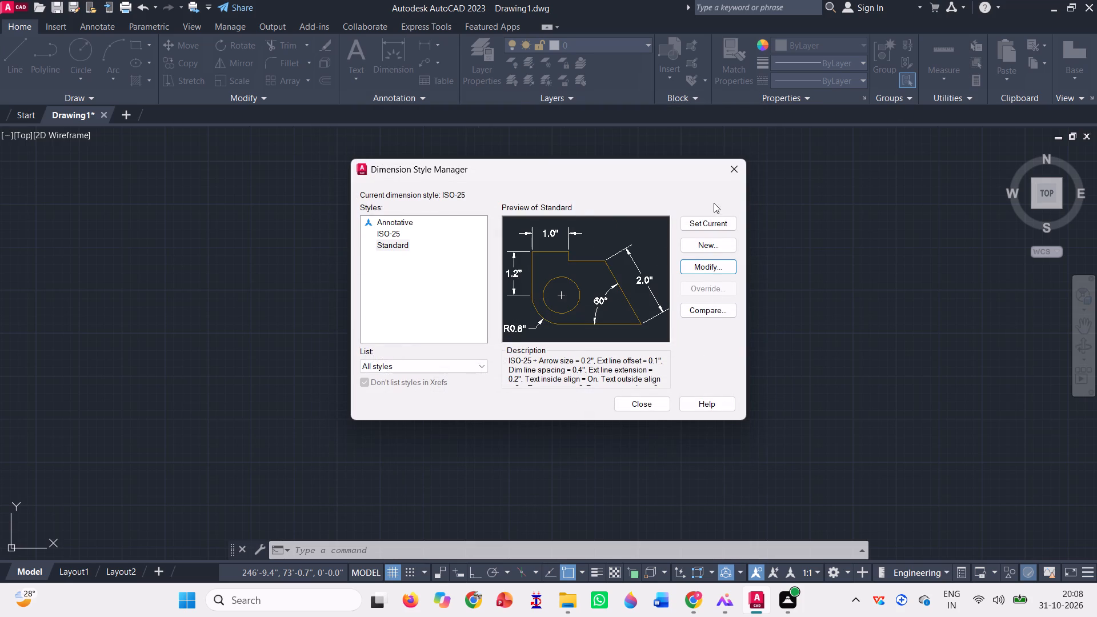
pyautogui.click(718, 225)
pyautogui.click(718, 225)
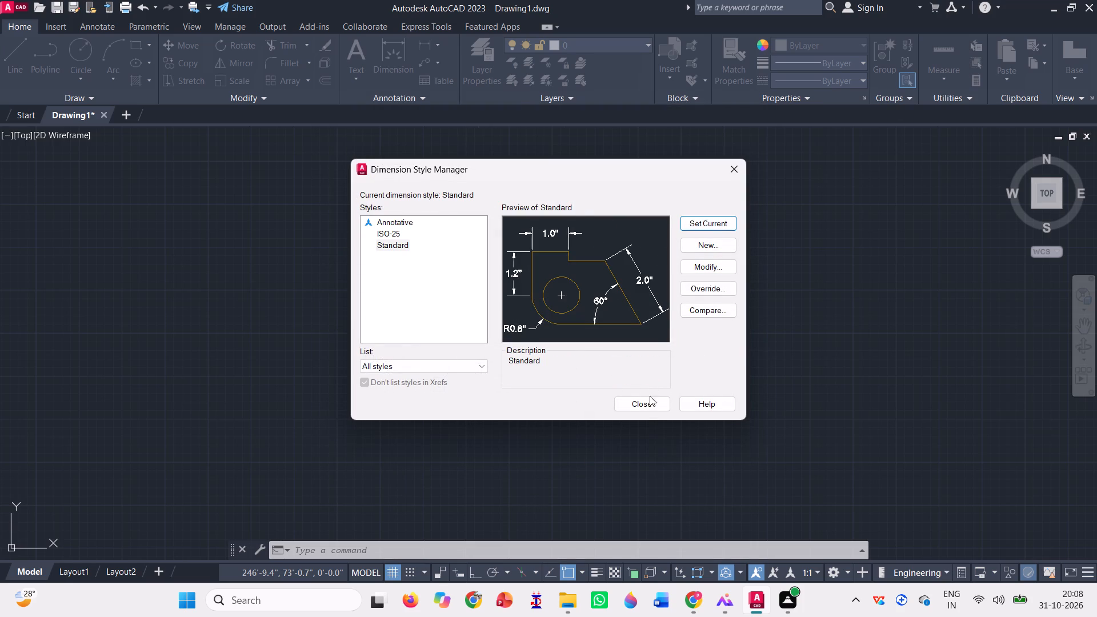
pyautogui.click(649, 403)
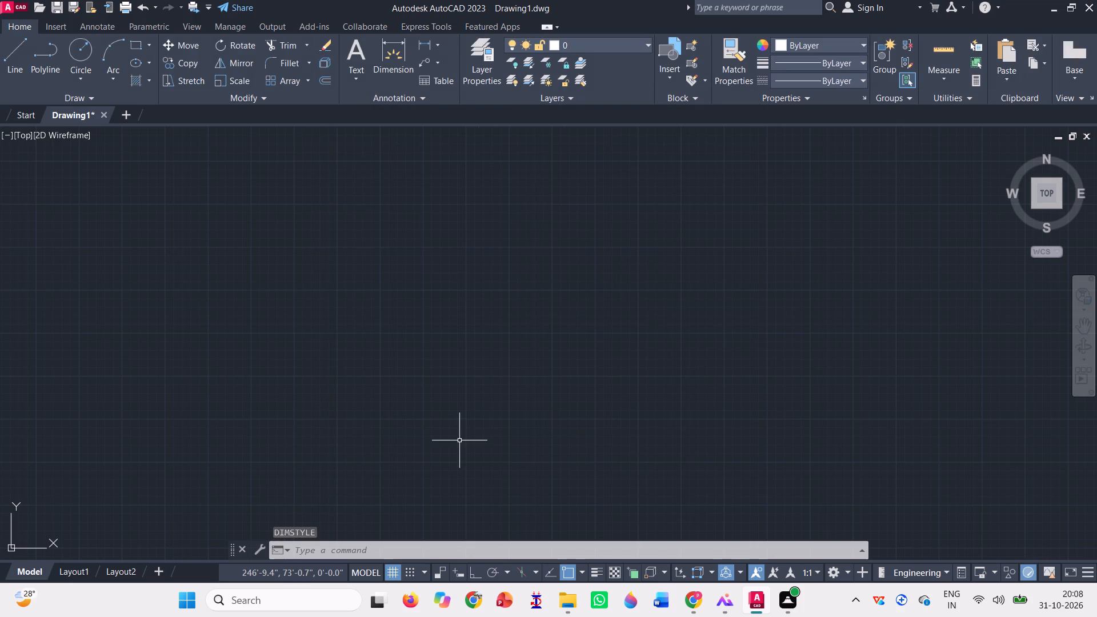
# With Ortho on, draw a 50' horizontal base line and continue it with a vertical line up from its right end.
pyautogui.press('l')
pyautogui.press('Return')
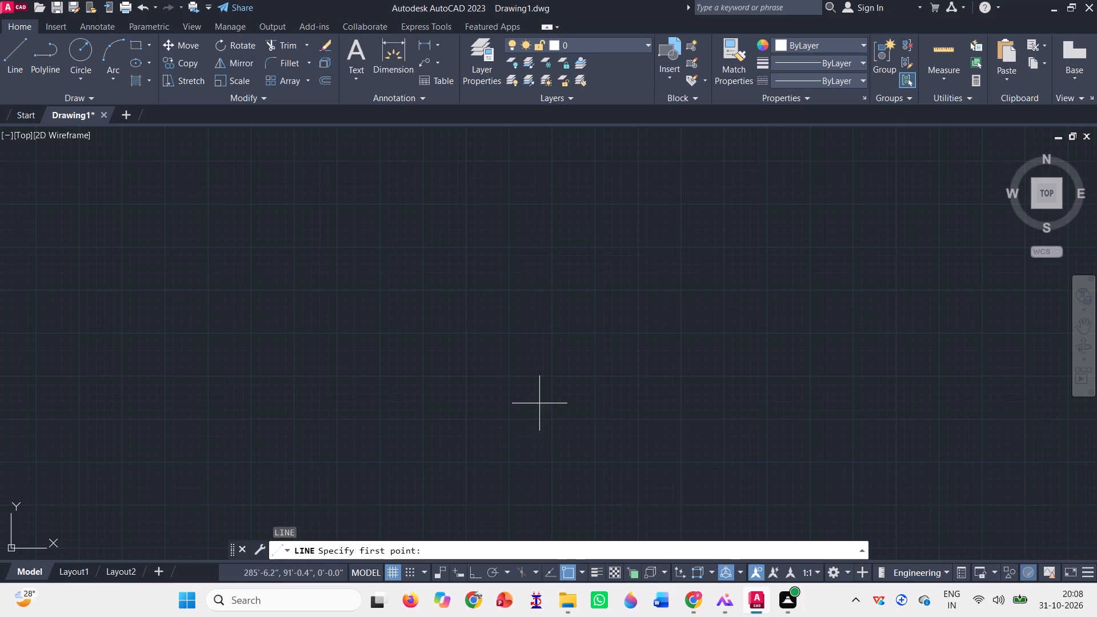
pyautogui.click(366, 444)
pyautogui.press('F8')
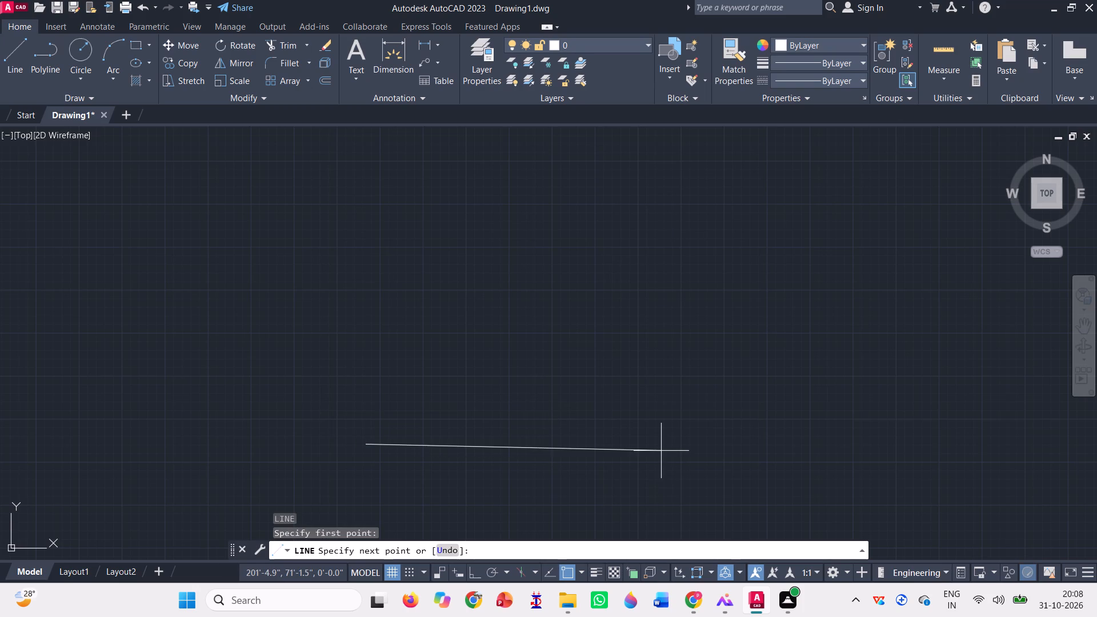
pyautogui.write("50'")
pyautogui.press('Return')
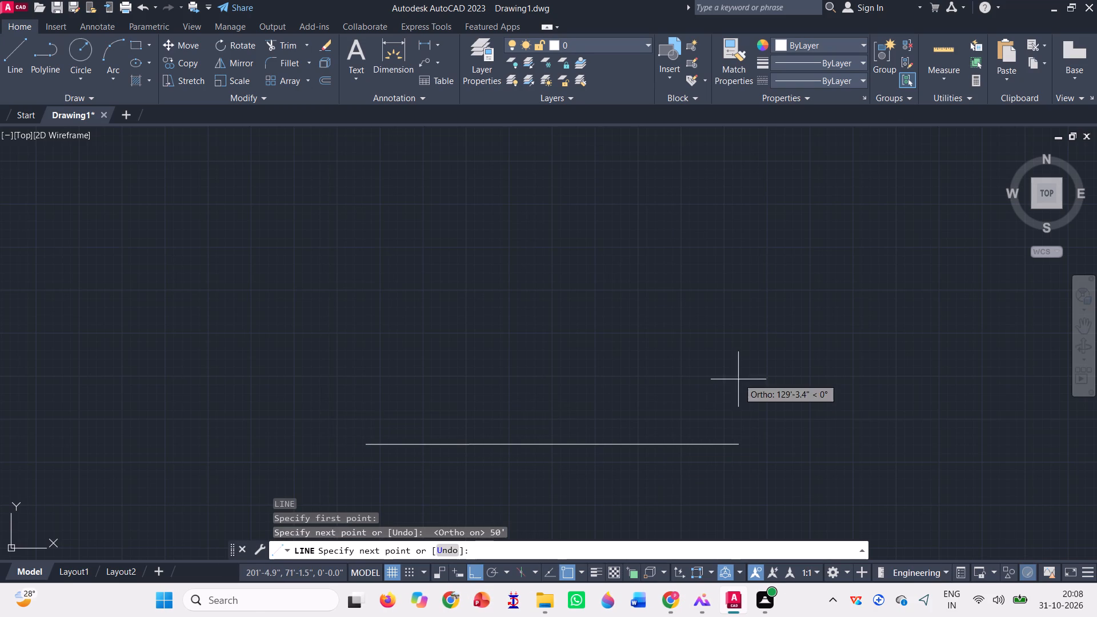
pyautogui.click(470, 259)
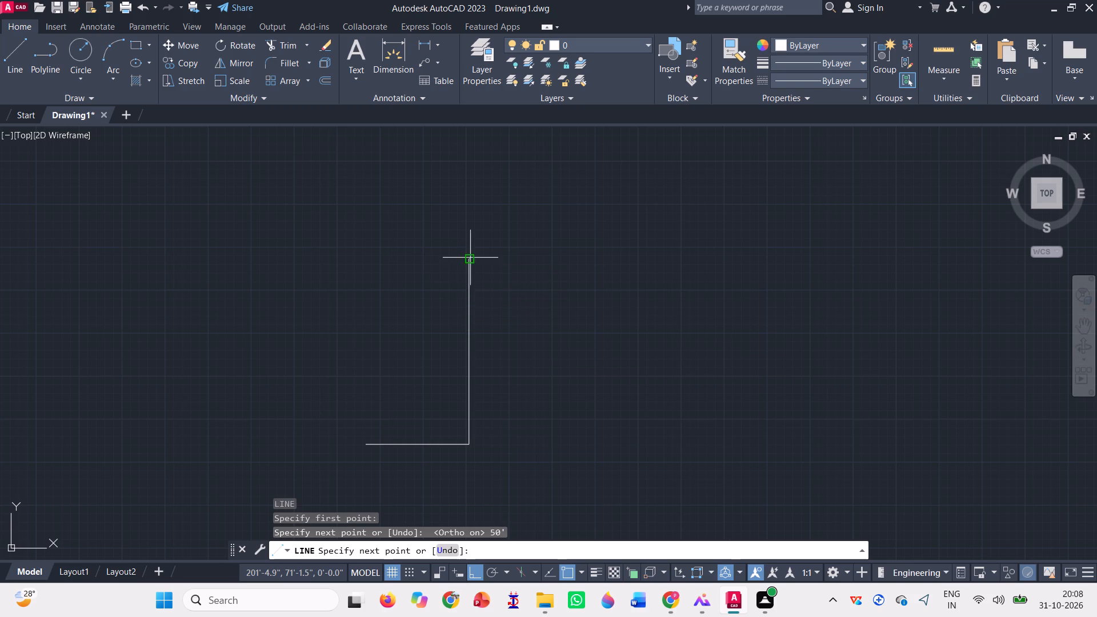
pyautogui.press('space')
# Draw a vertical line about 102' long upward from the left end of the base line.
pyautogui.press('l')
pyautogui.press('Return')
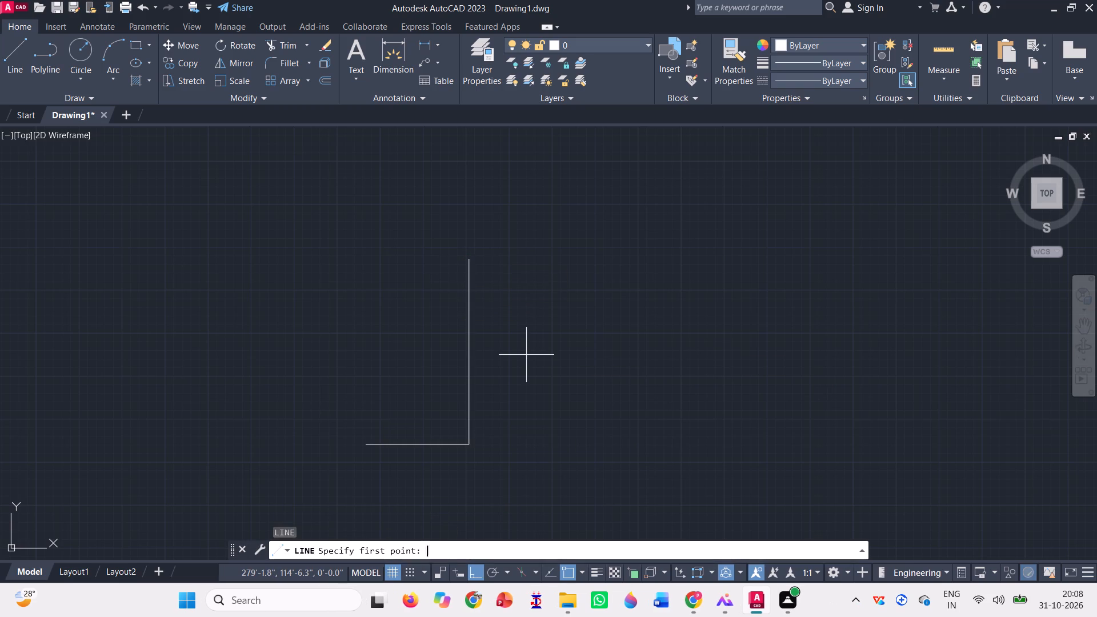
pyautogui.click(366, 443)
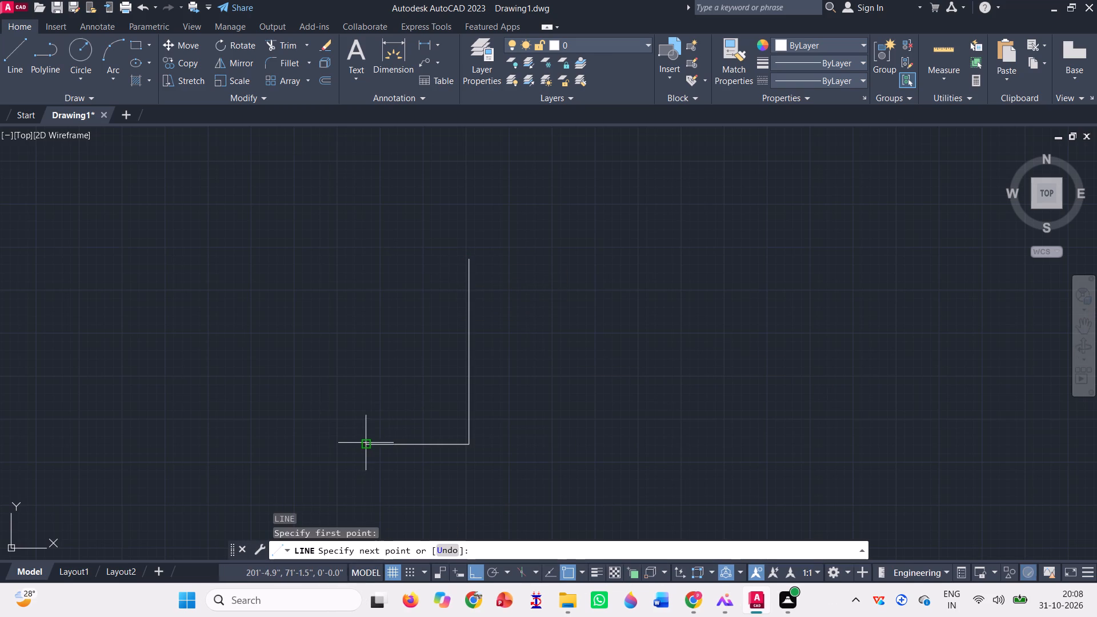
pyautogui.click(385, 233)
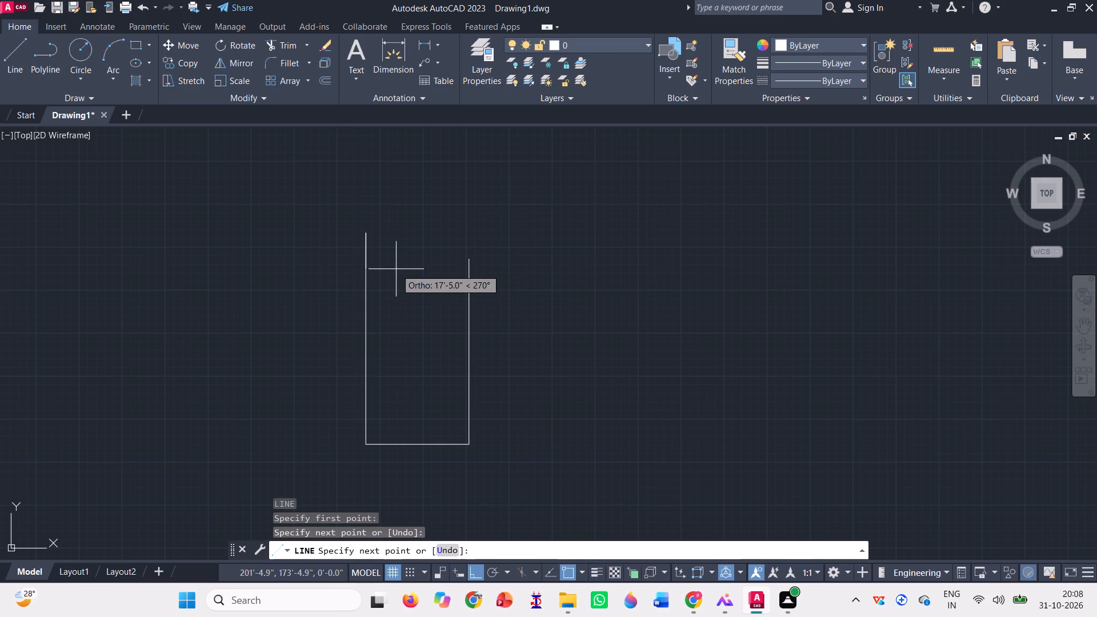
pyautogui.press('space')
# Draw a line 10' up from the lower-left corner and continue it horizontally across to the right vertical line.
pyautogui.press('l')
pyautogui.press('Return')
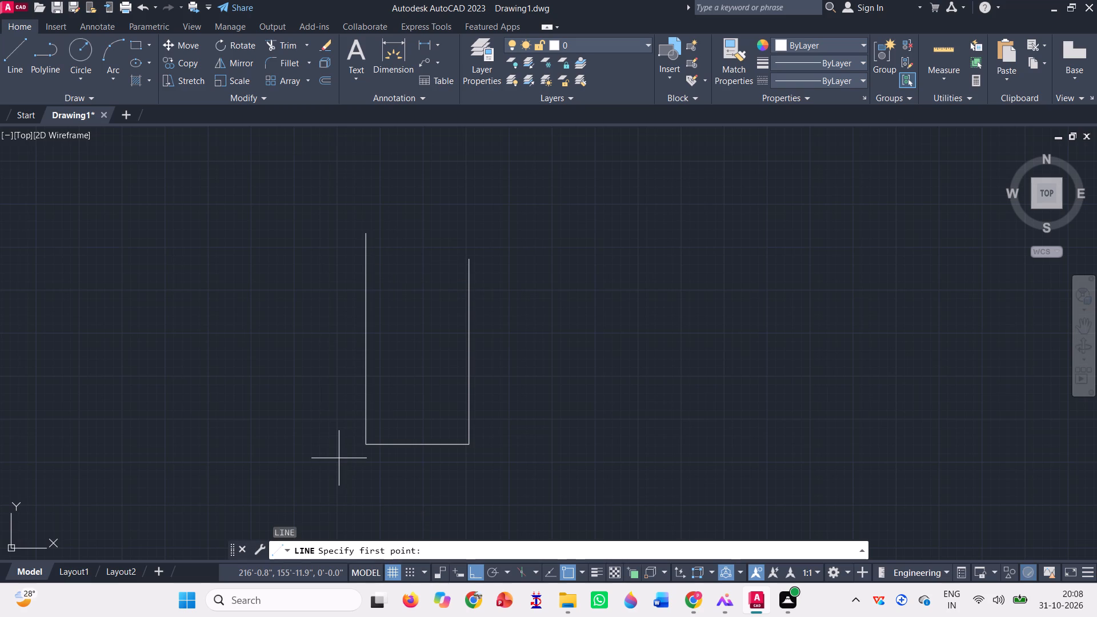
pyautogui.scroll(1, 339, 458)
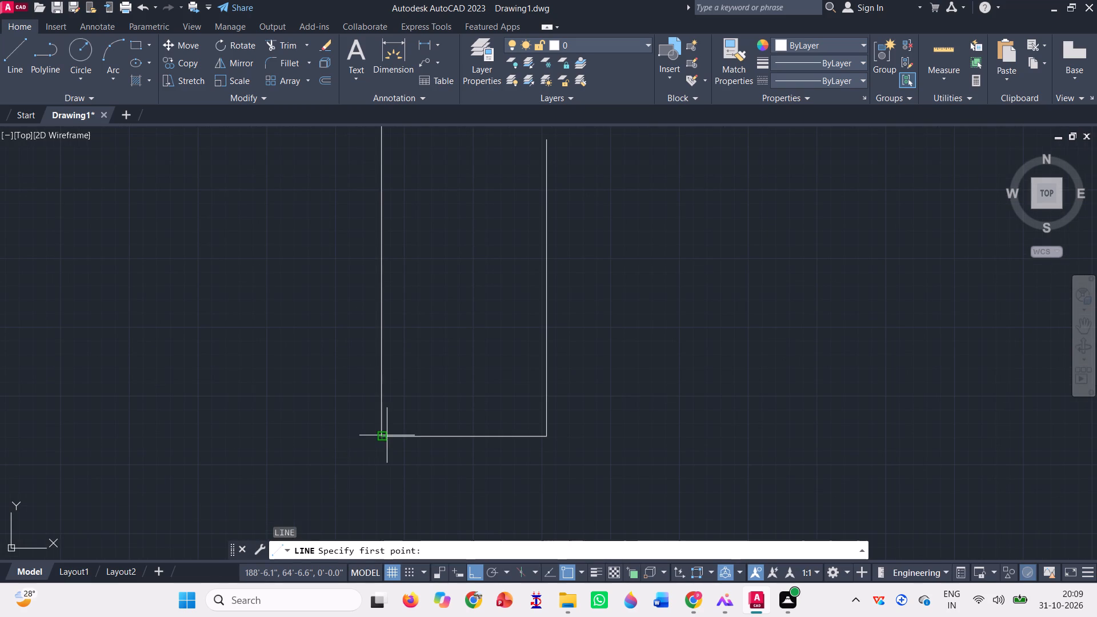
pyautogui.click(381, 435)
pyautogui.write("10'")
pyautogui.press('Return')
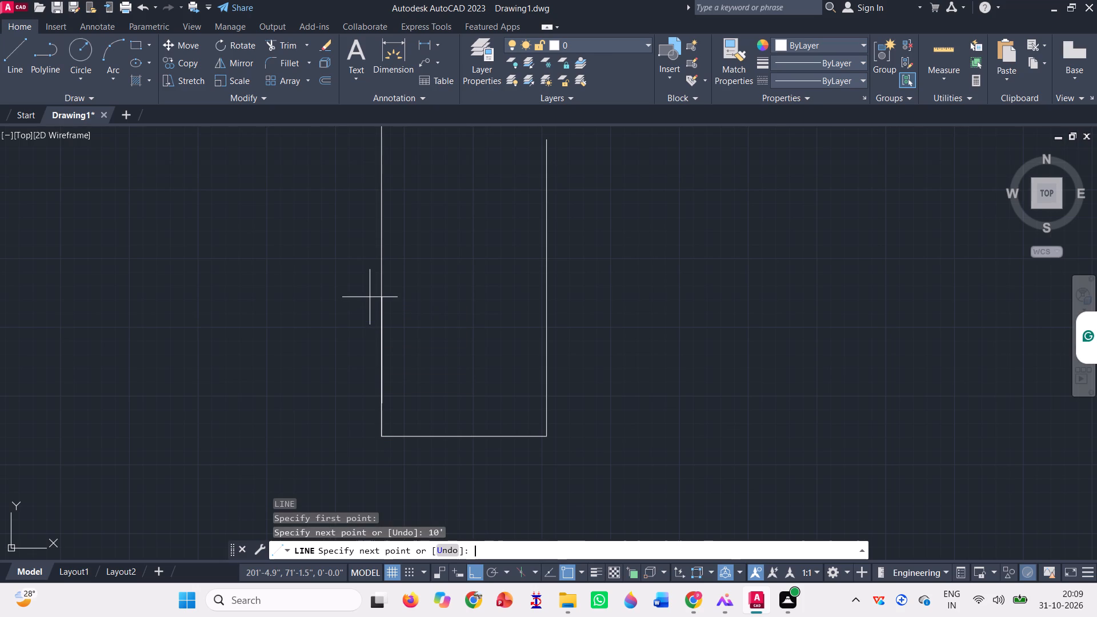
pyautogui.scroll(3, 542, 403)
pyautogui.click(552, 407)
# Continue the line 0'6" up along the right side and horizontally back to the left vertical line.
pyautogui.scroll(-3, 550, 407)
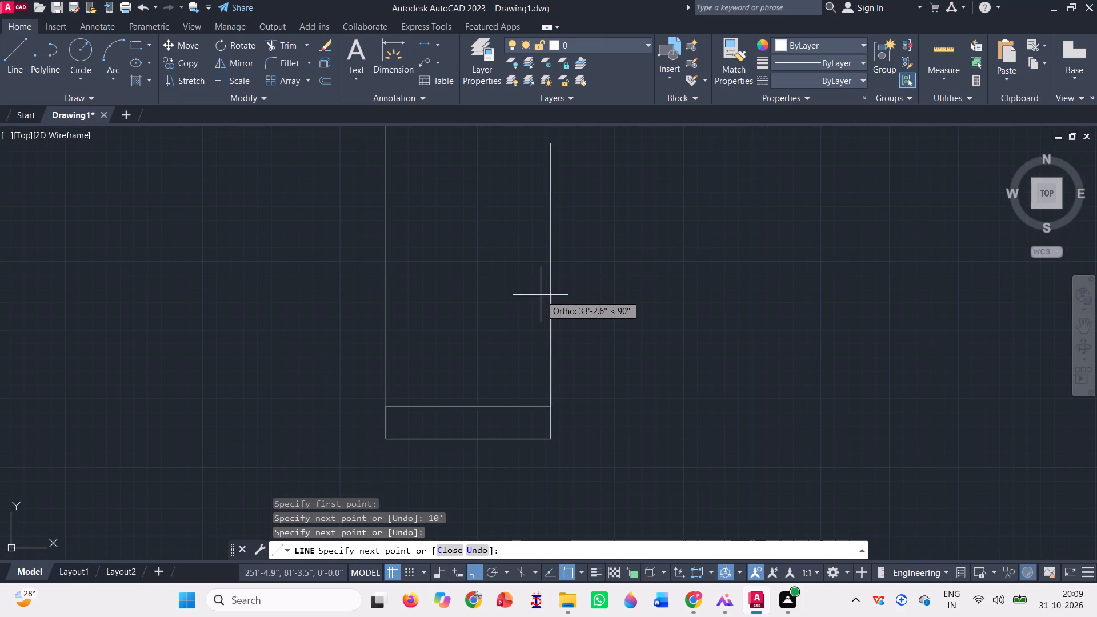
pyautogui.write('0\'6"')
pyautogui.press('Return')
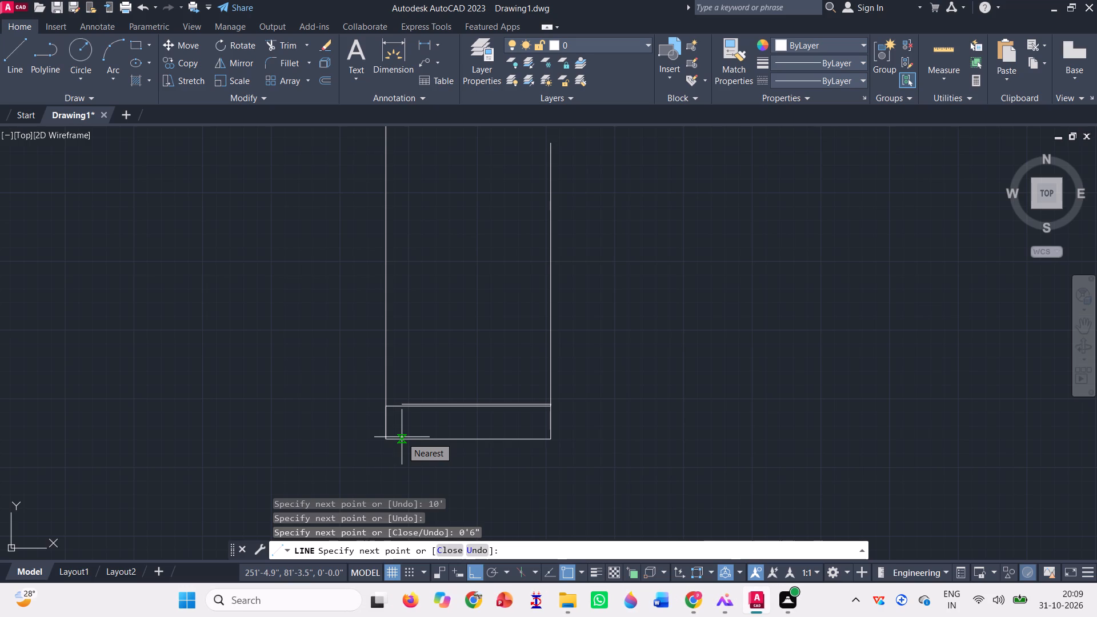
pyautogui.scroll(3, 375, 407)
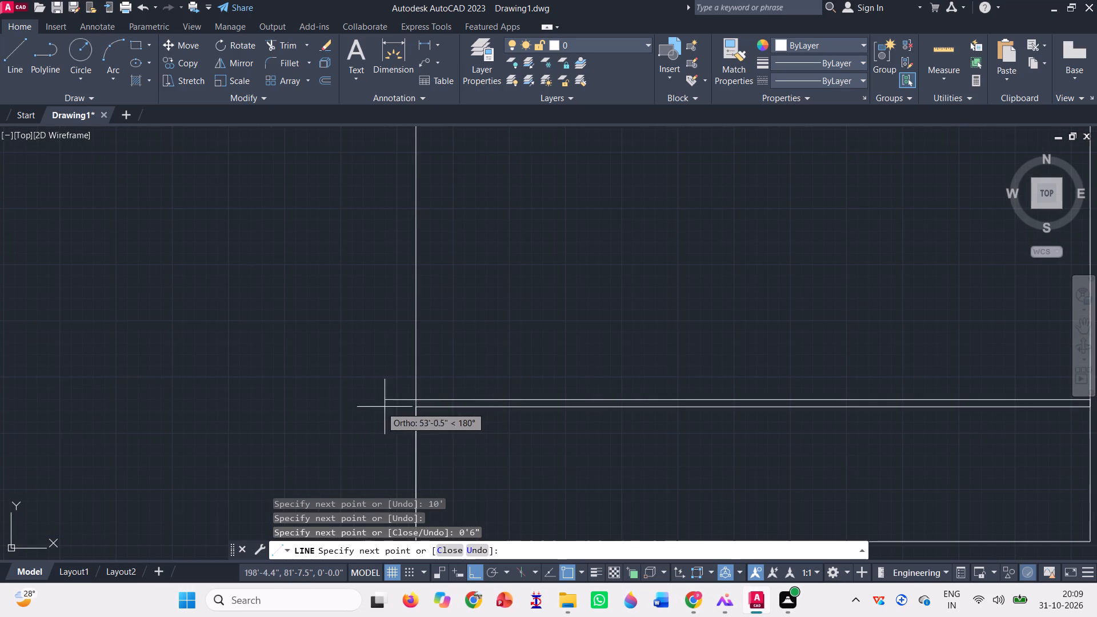
pyautogui.scroll(2, 406, 399)
pyautogui.click(434, 405)
pyautogui.scroll(-2, 302, 429)
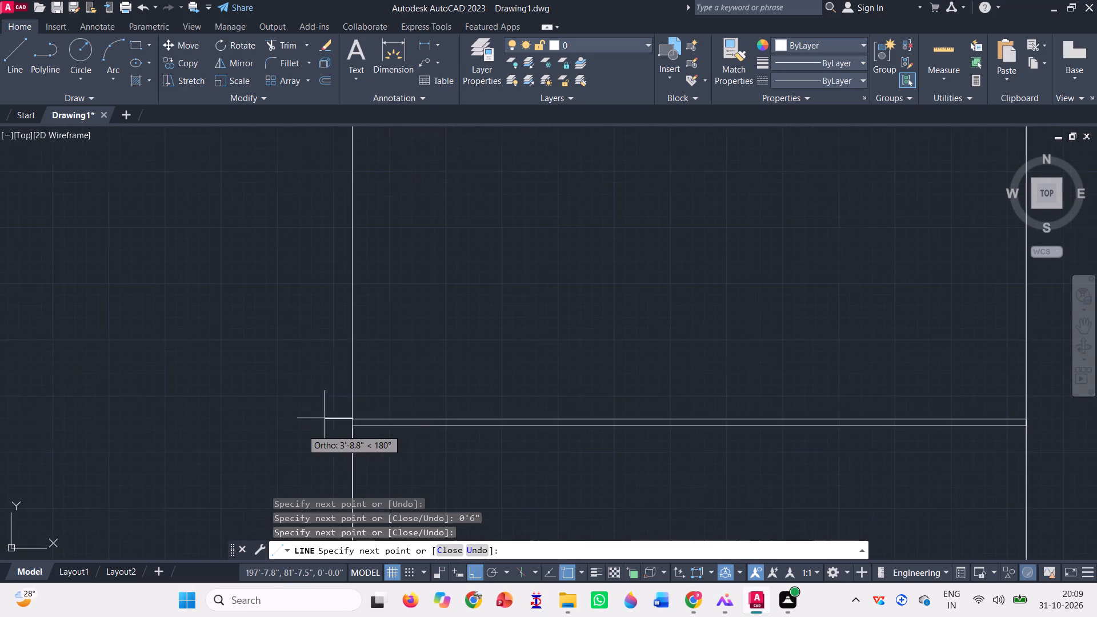
# Draw the second 6" wall: continue 10' up the left side, across to the right vertical, 0'6" up, and back left.
pyautogui.scroll(-1, 354, 388)
pyautogui.write("10'")
pyautogui.press('Return')
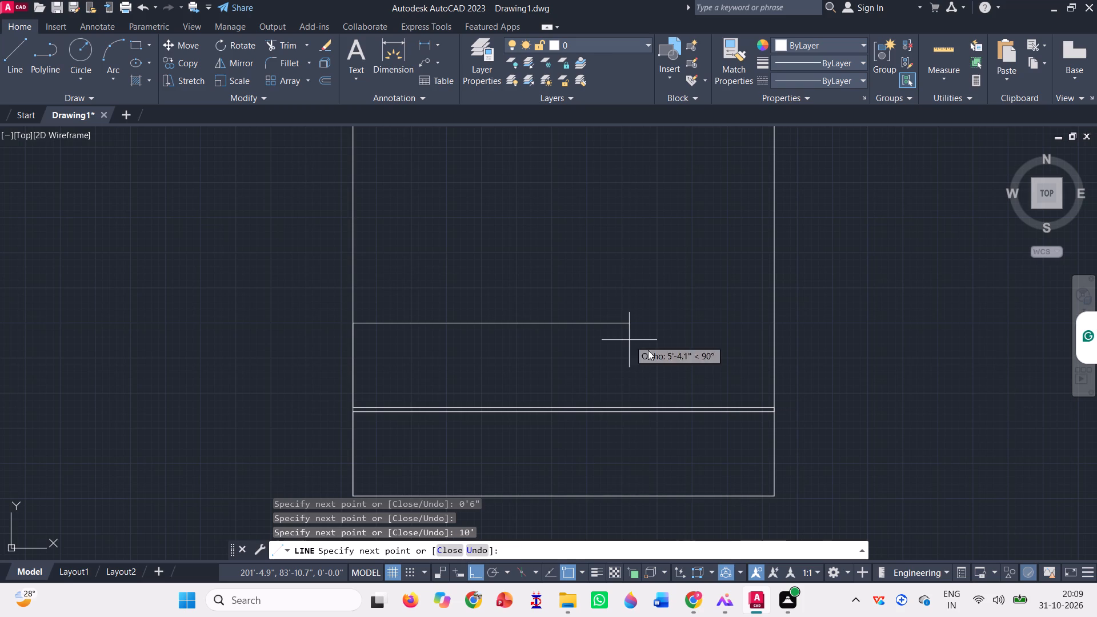
pyautogui.click(774, 323)
pyautogui.write('0\'6"')
pyautogui.press('Return')
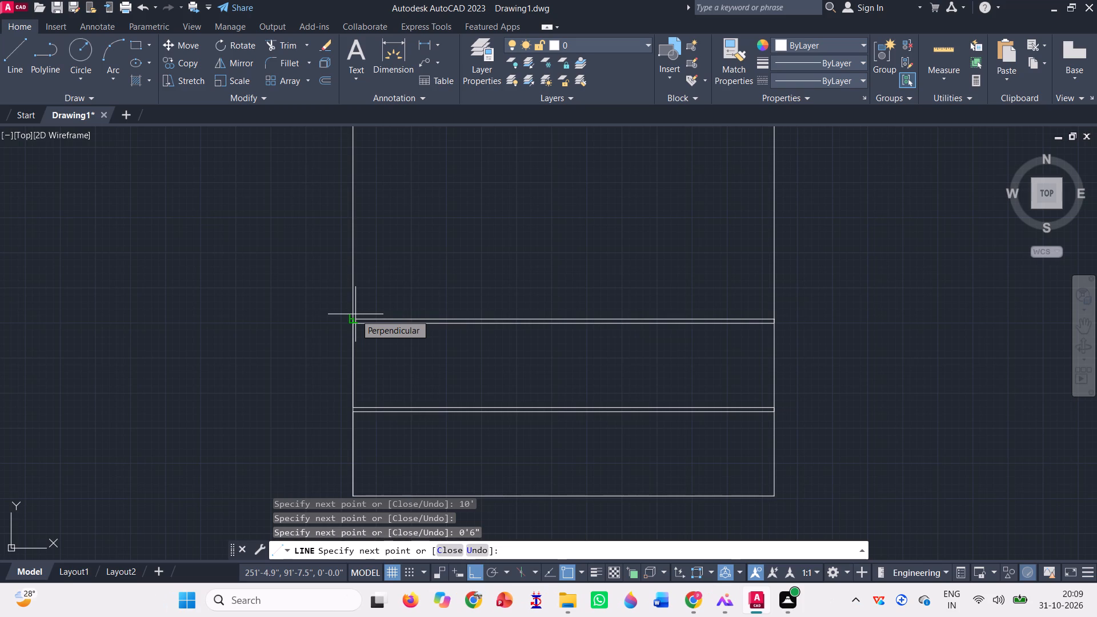
pyautogui.scroll(2, 355, 314)
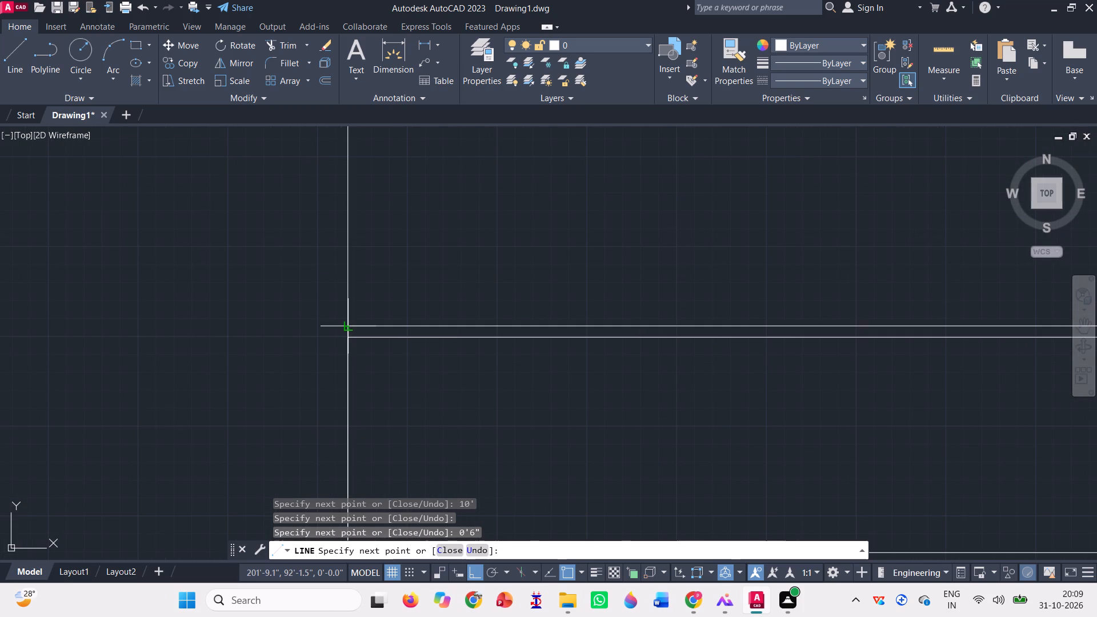
pyautogui.click(350, 327)
# Draw the third 6" wall: continue 10' up the left side, across to the right vertical, 0'6" up, and back left.
pyautogui.scroll(-3, 341, 326)
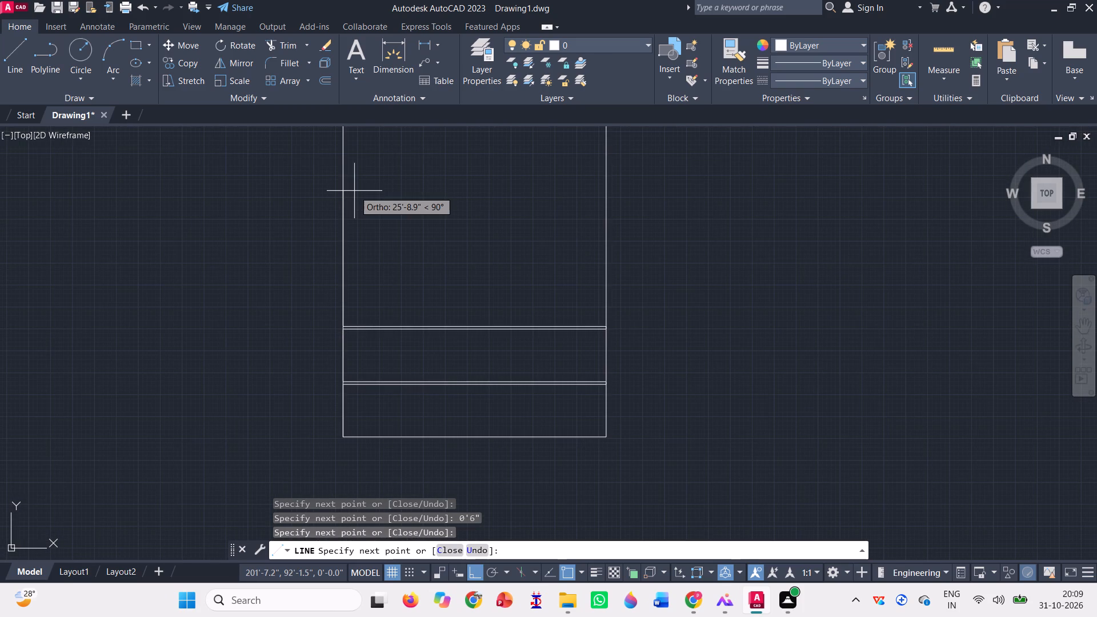
pyautogui.write("10'")
pyautogui.press('Return')
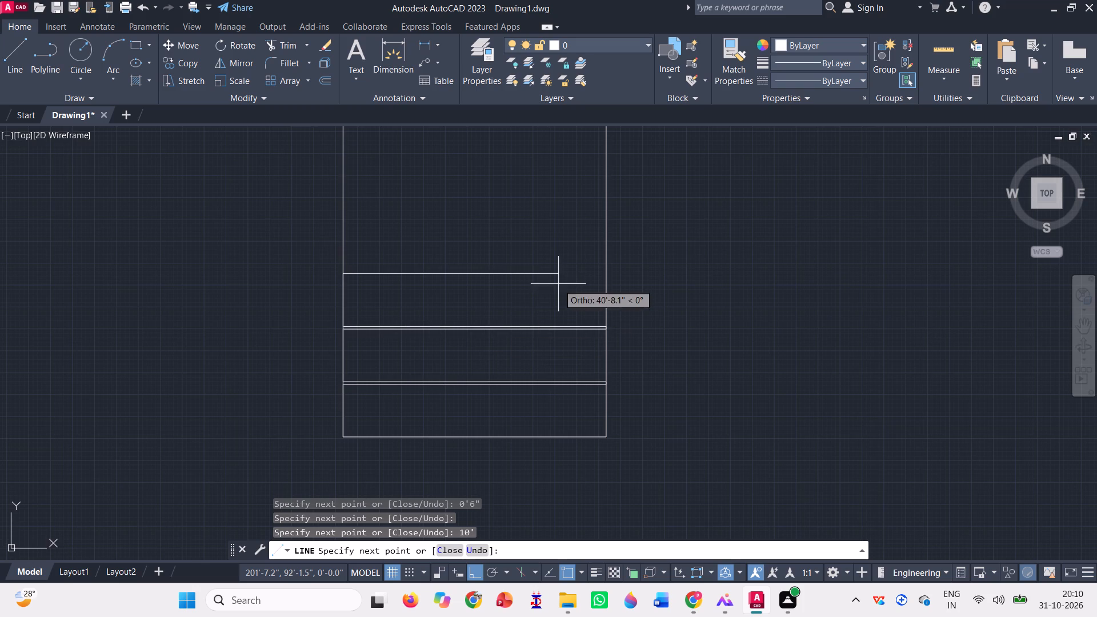
pyautogui.click(602, 272)
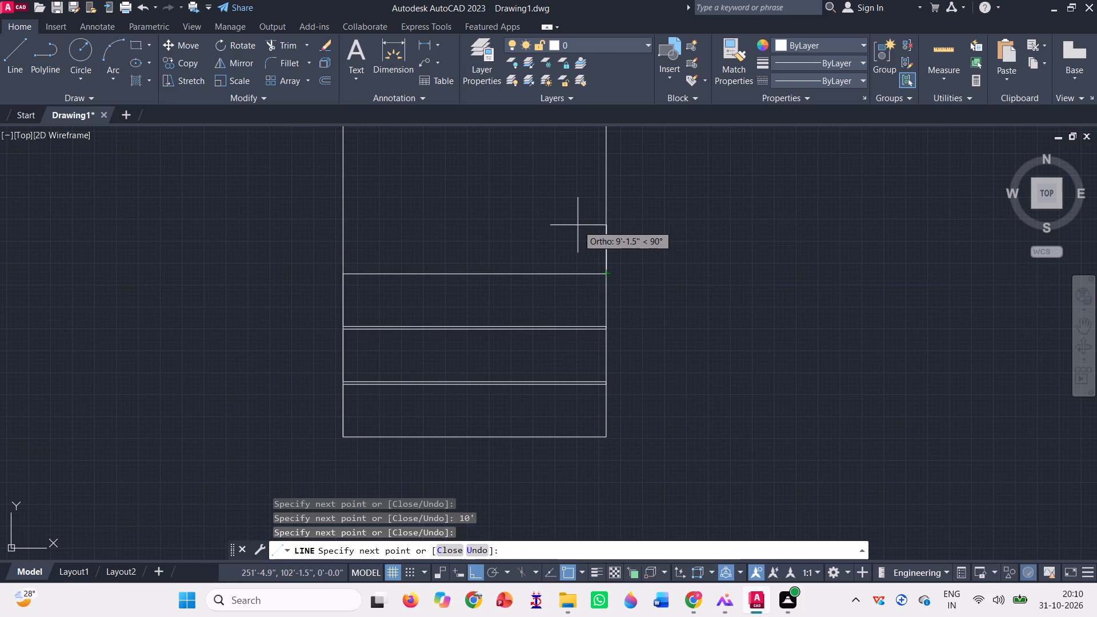
pyautogui.write("0'6")
pyautogui.hotkey('shift', '"')
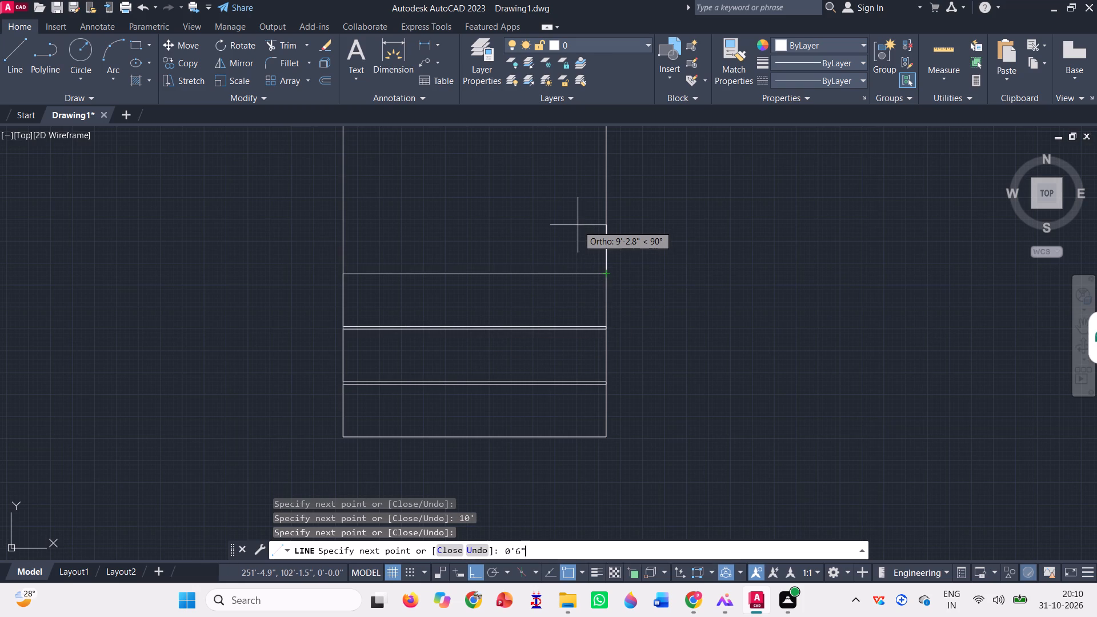
pyautogui.press('Return')
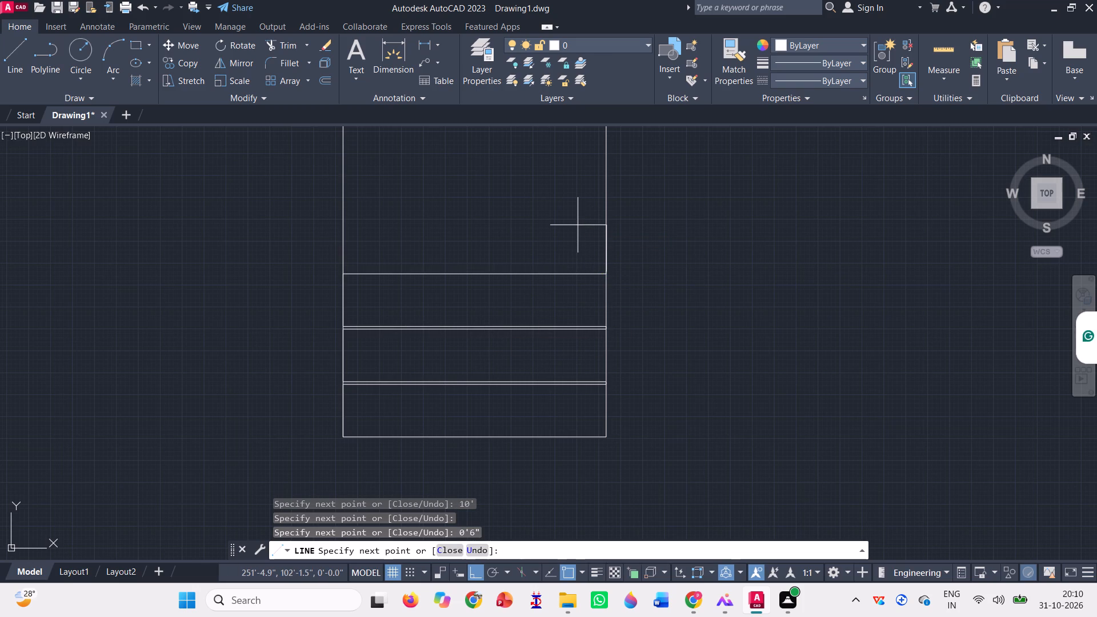
pyautogui.scroll(-2, 628, 265)
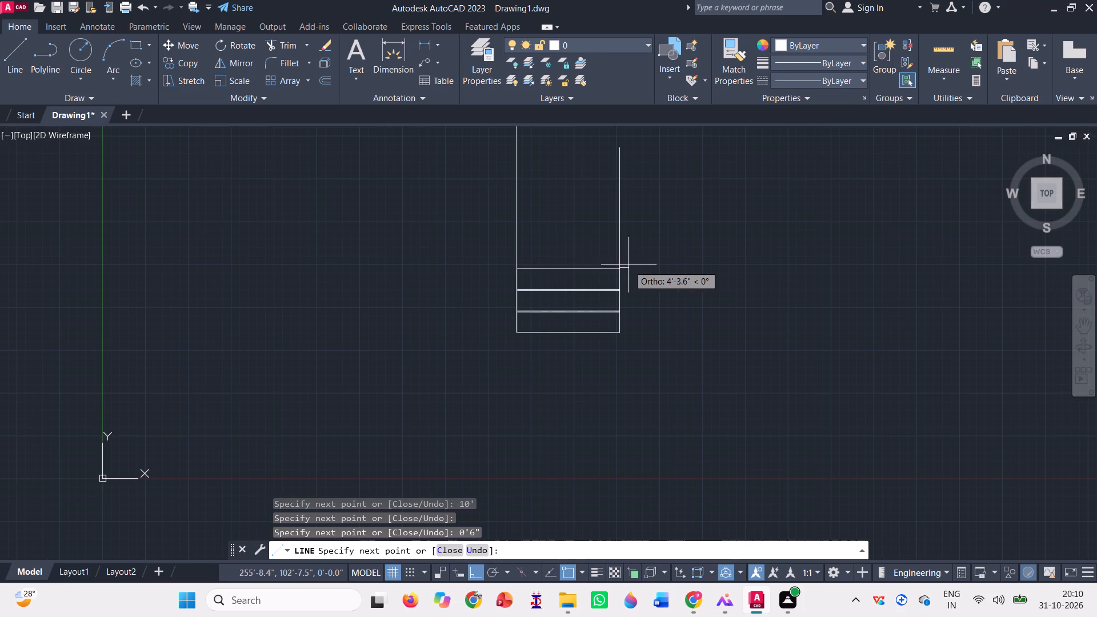
pyautogui.scroll(2, 552, 259)
pyautogui.scroll(3, 479, 271)
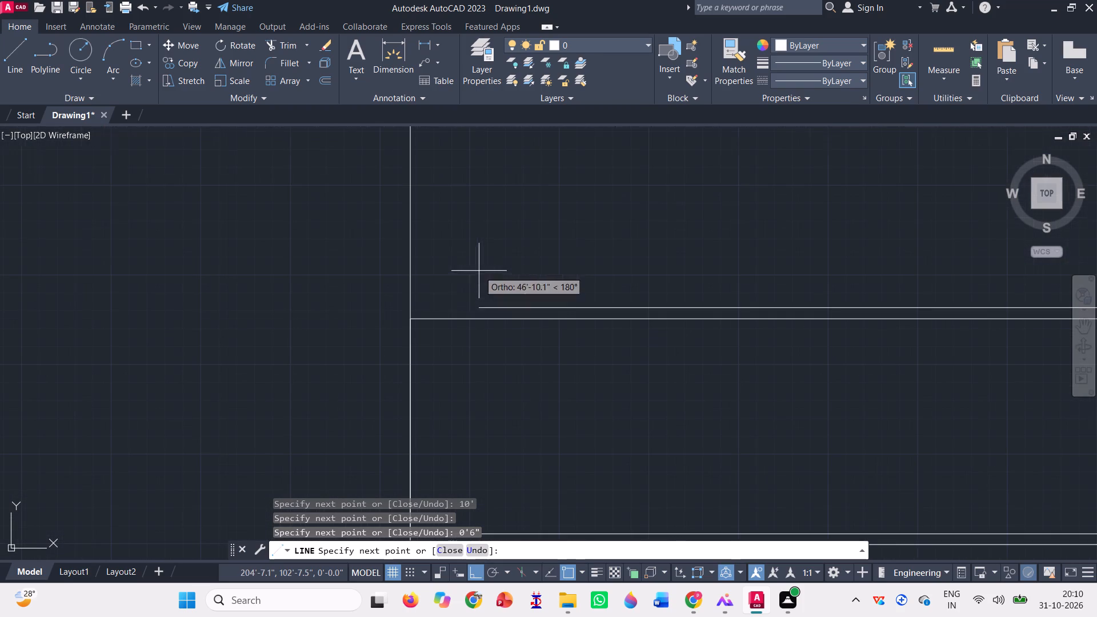
pyautogui.click(412, 308)
# Draw the fourth 6" wall: continue 10' up the left side, across to the right vertical, 0'6" up, and back left.
pyautogui.scroll(-1, 400, 312)
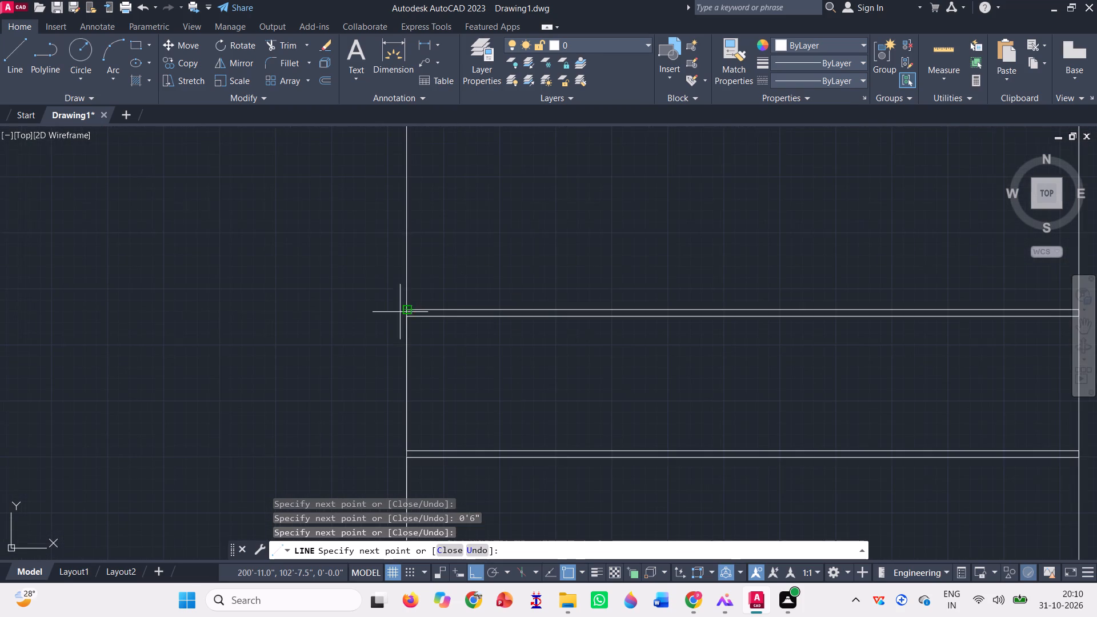
pyautogui.write("10'")
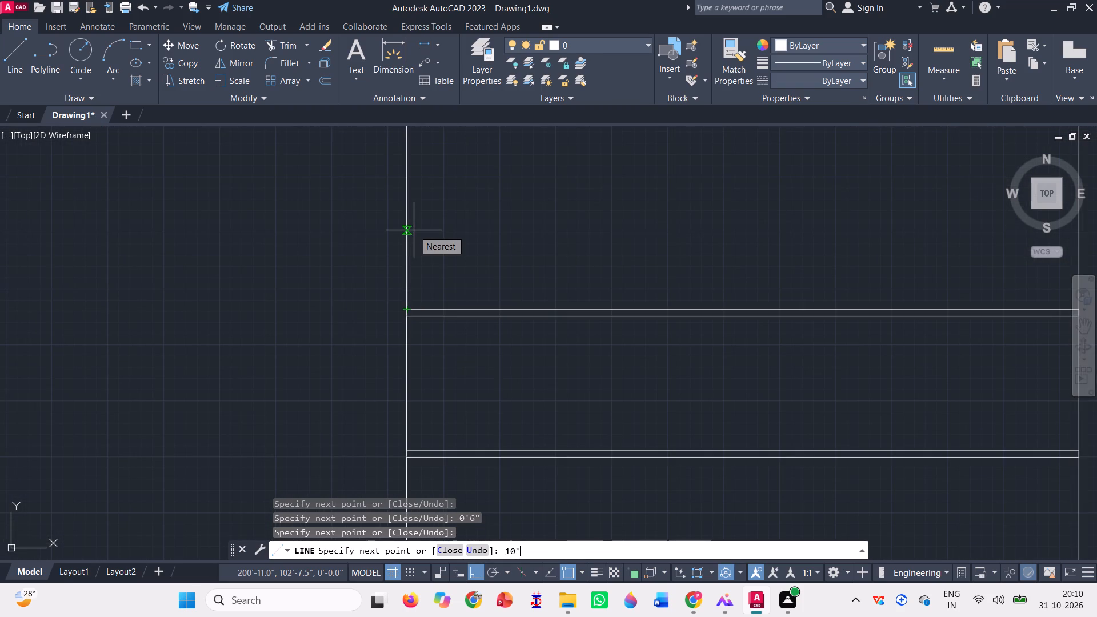
pyautogui.press('Return')
pyautogui.scroll(-2, 400, 271)
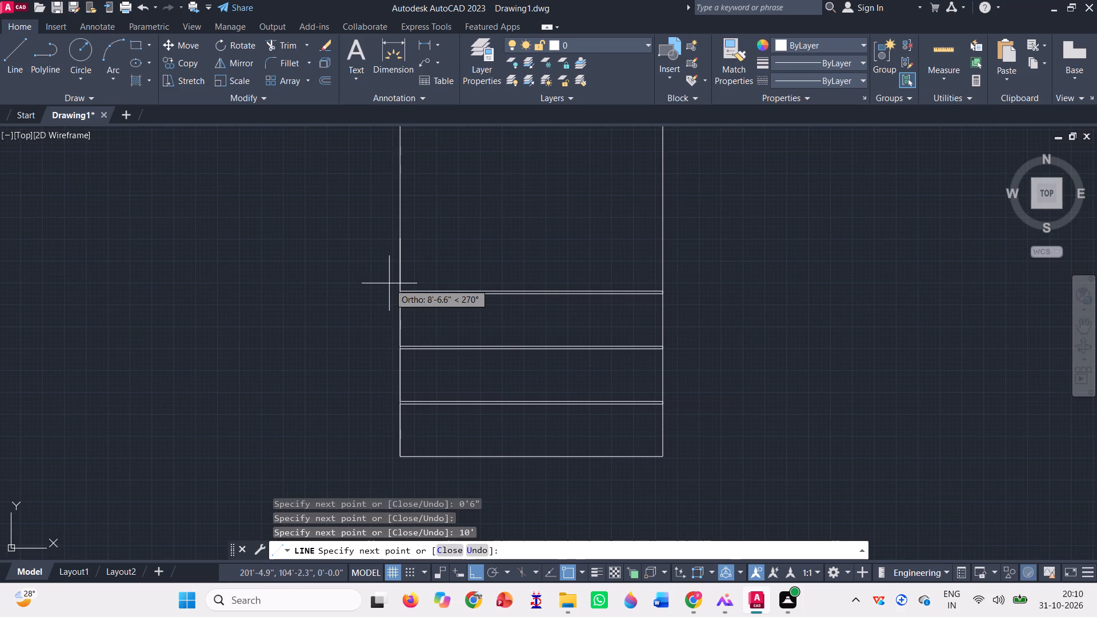
pyautogui.scroll(-1, 389, 283)
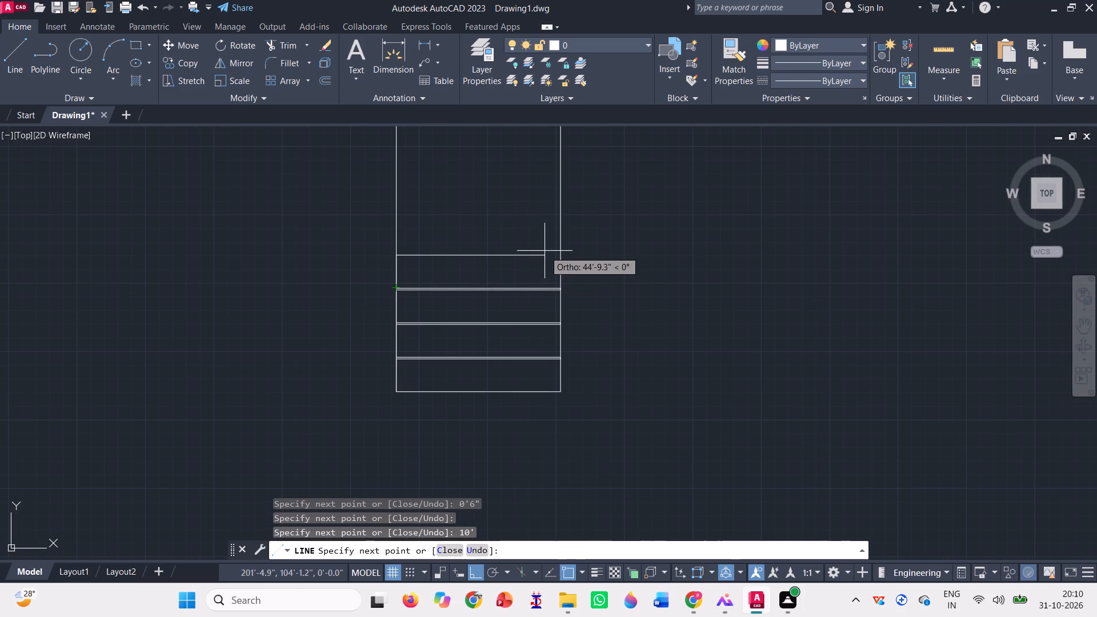
pyautogui.click(558, 254)
pyautogui.write('0\'6"')
pyautogui.press('Return')
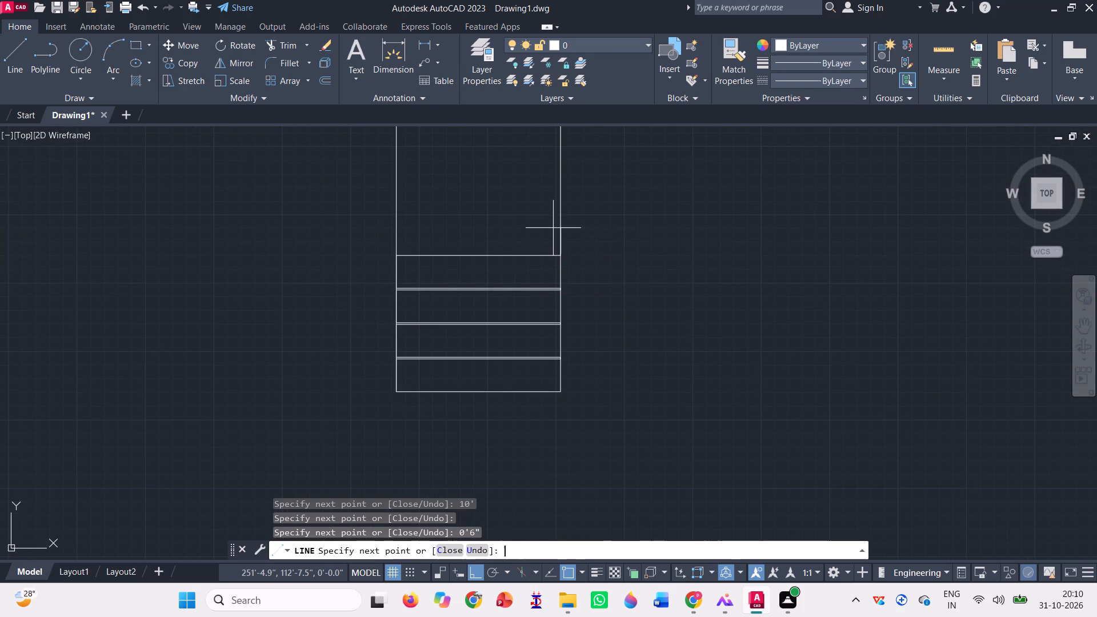
pyautogui.scroll(2, 421, 241)
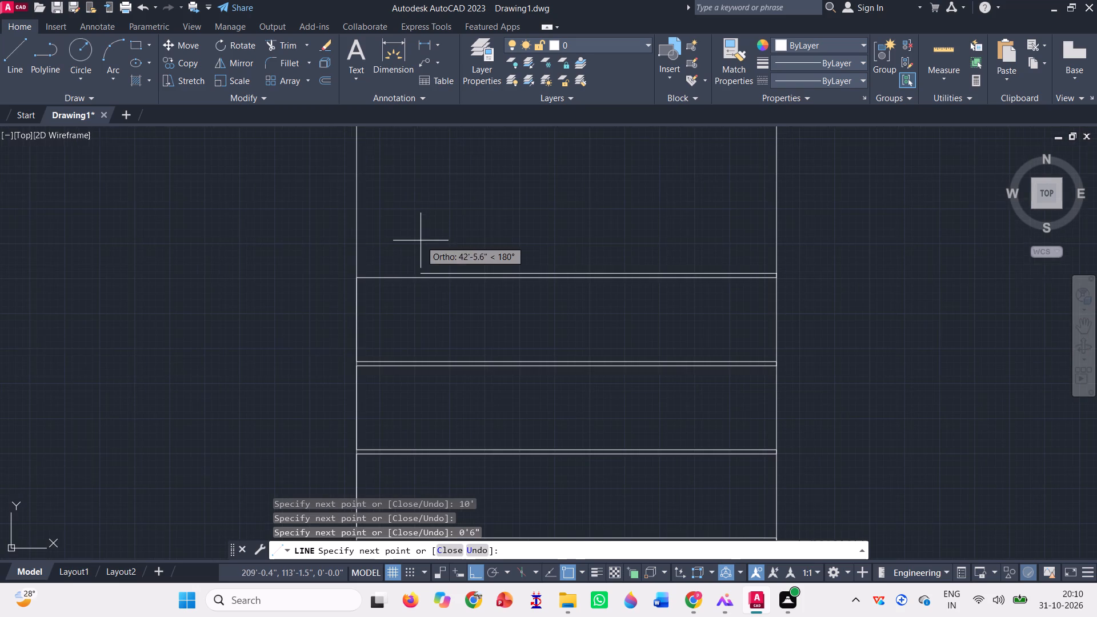
pyautogui.scroll(3, 351, 276)
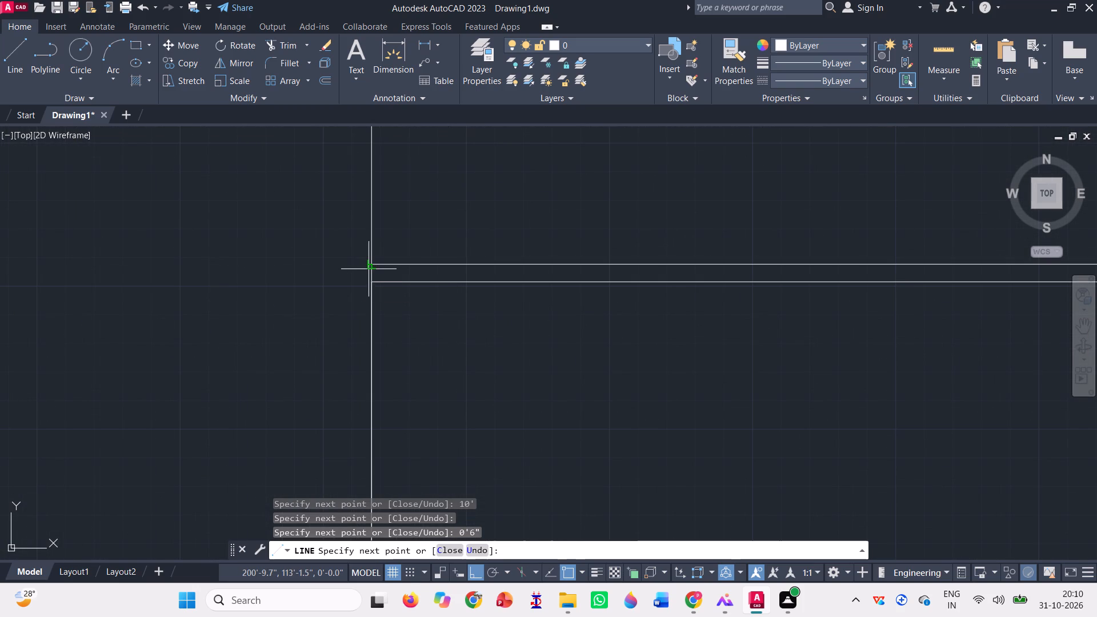
pyautogui.click(372, 264)
# Draw the fifth 6" wall: continue 10' up the left side, across to the right vertical, 0'6" up, and back left.
pyautogui.scroll(-4, 316, 277)
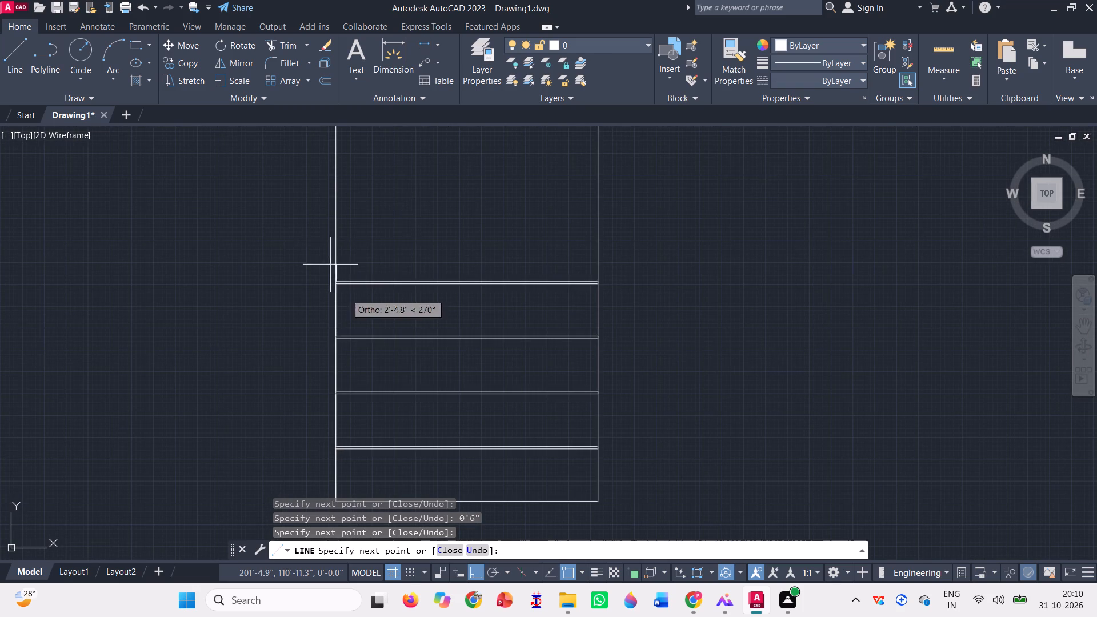
pyautogui.write("10'")
pyautogui.press('Return')
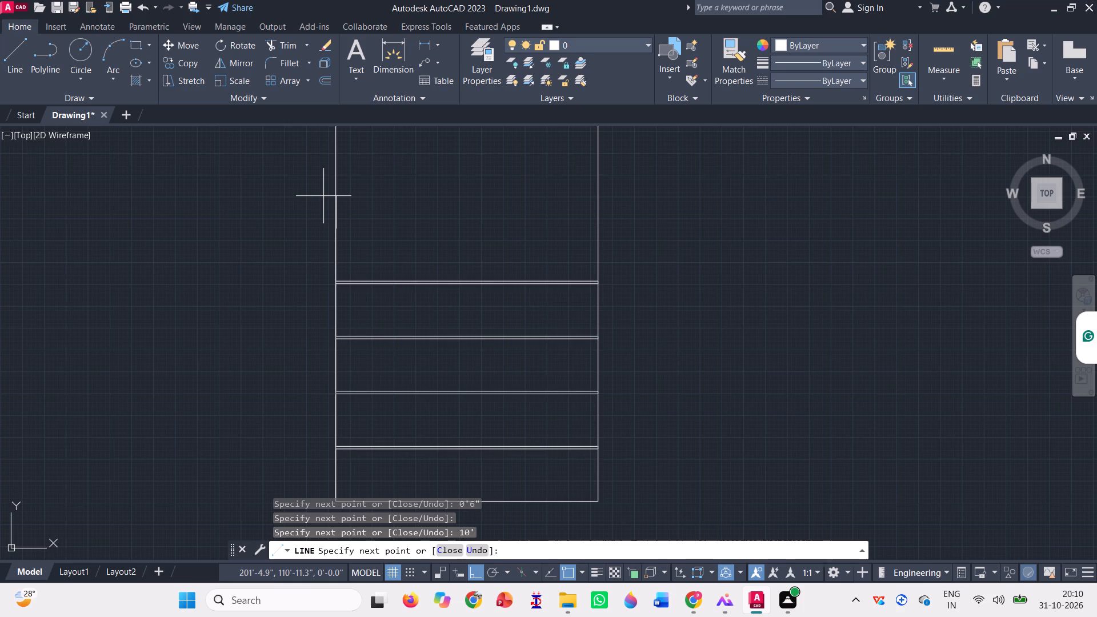
pyautogui.click(595, 230)
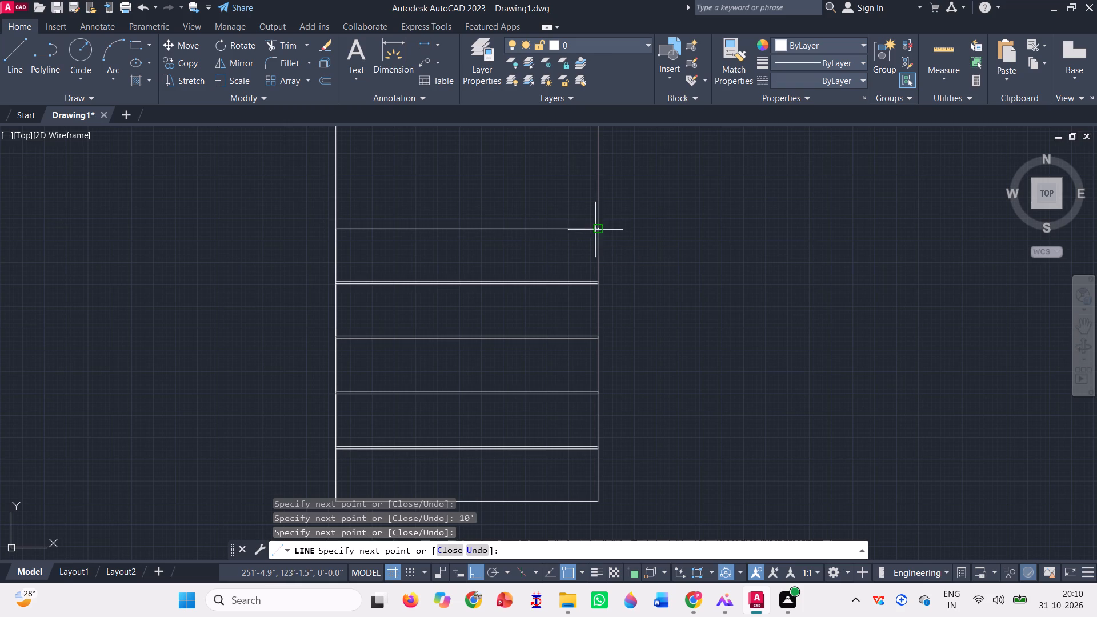
pyautogui.write("0'")
pyautogui.write('6"')
pyautogui.press('Return')
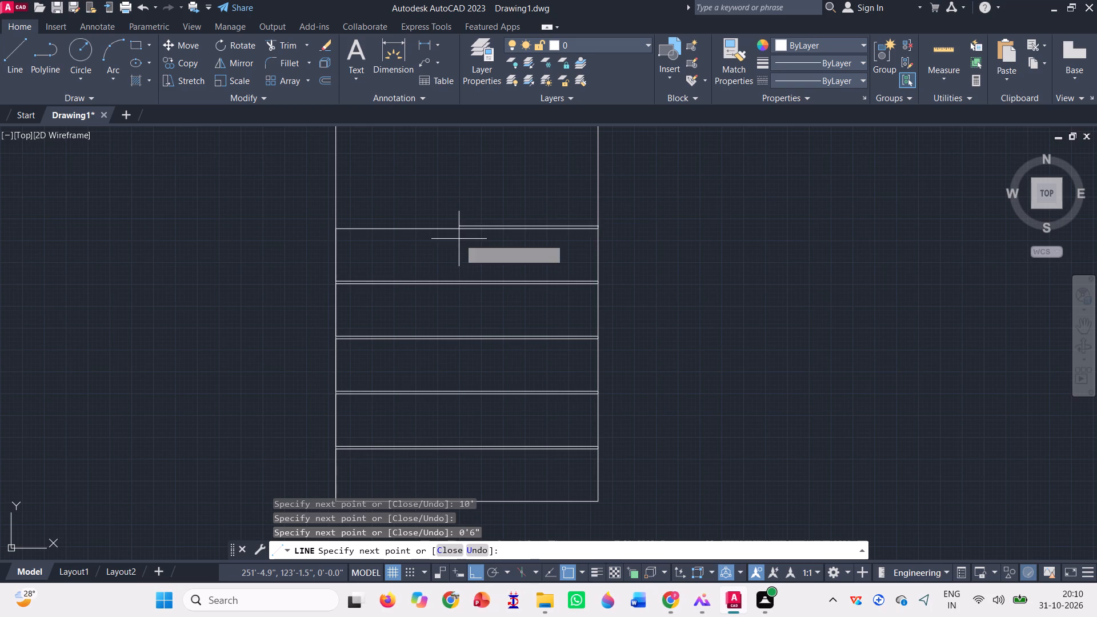
pyautogui.scroll(3, 349, 229)
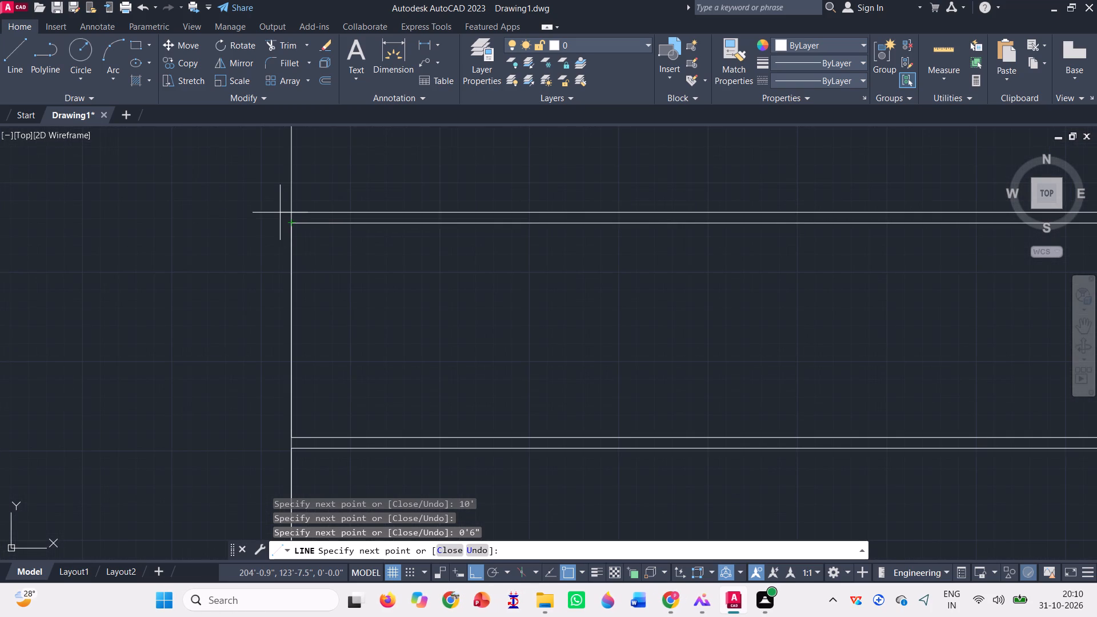
pyautogui.click(289, 213)
# Draw the sixth 6" wall 10' above the fifth, spanning both verticals with lines 0'6" apart, and finish the line.
pyautogui.scroll(-3, 280, 277)
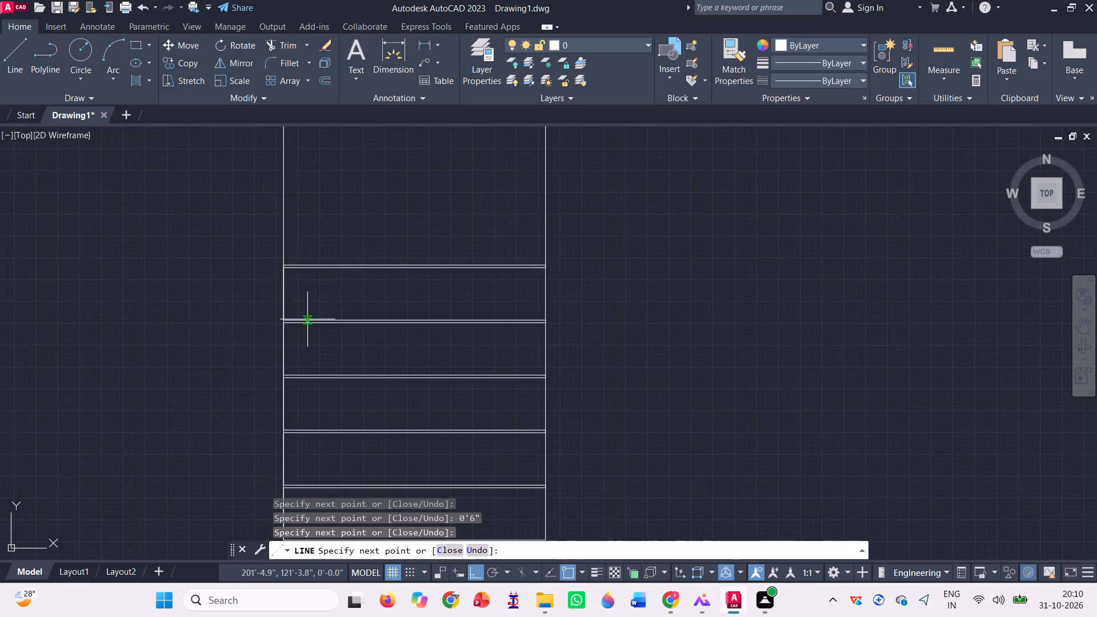
pyautogui.scroll(-1, 307, 319)
pyautogui.write("10'")
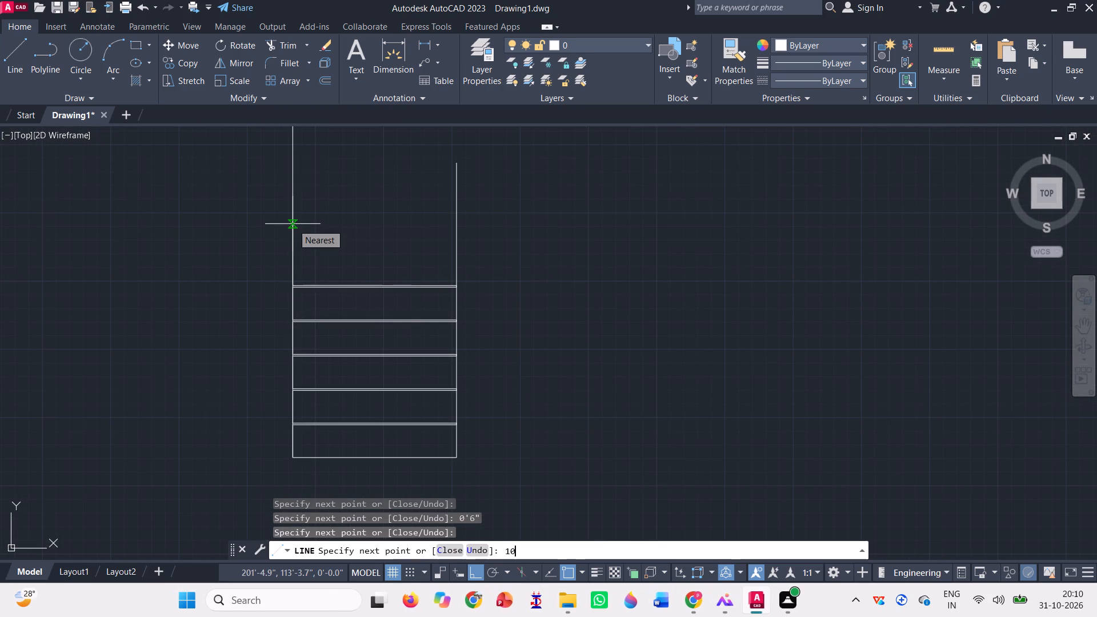
pyautogui.press('Return')
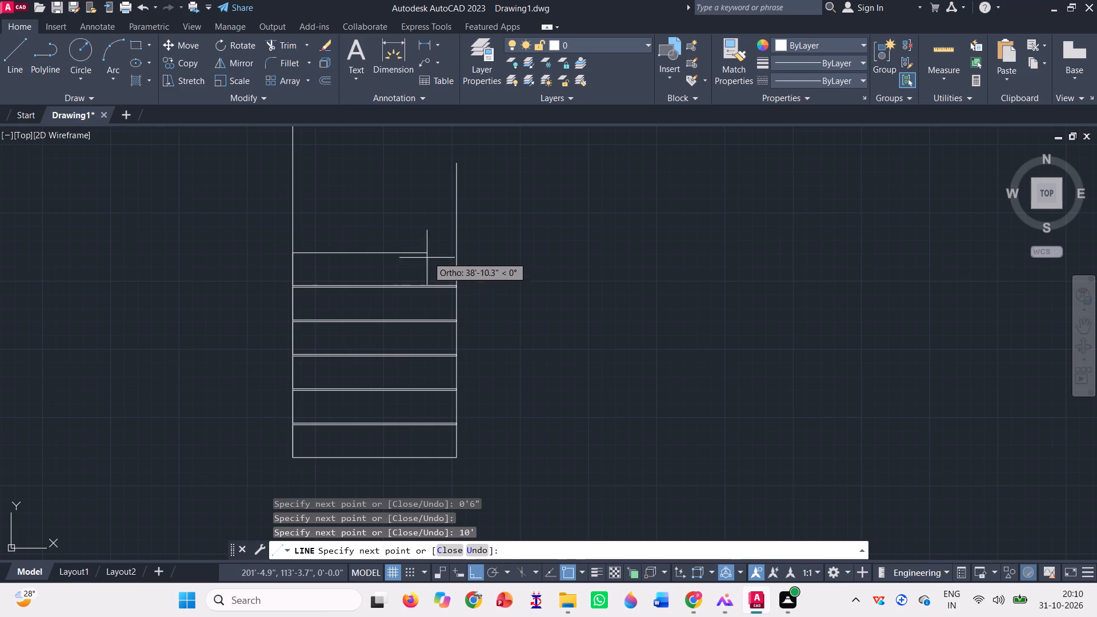
pyautogui.click(455, 251)
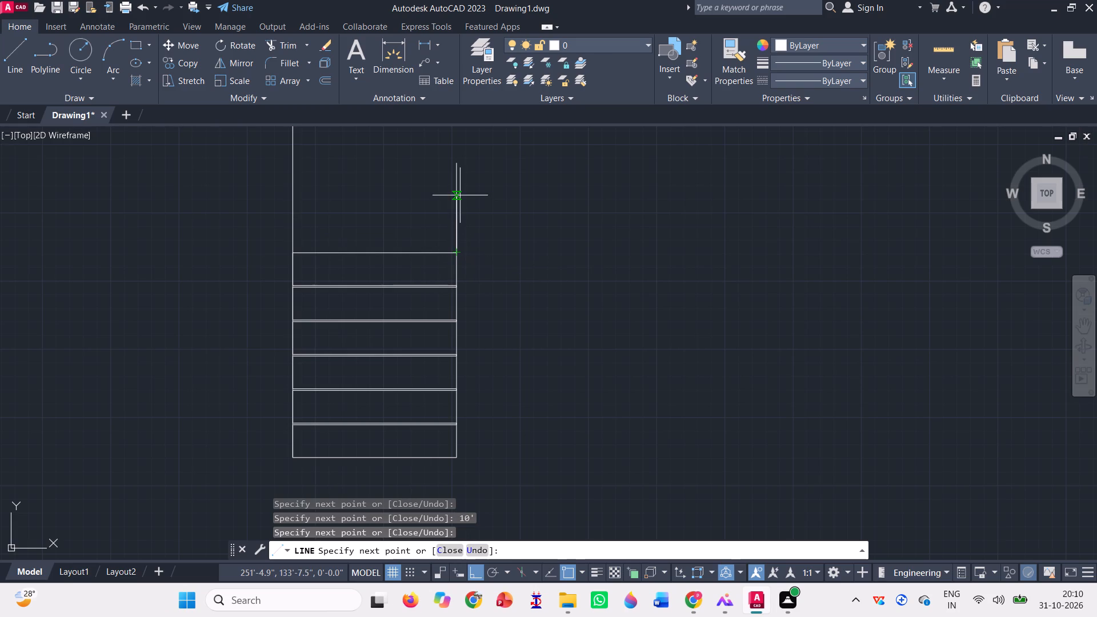
pyautogui.write('0\'6"')
pyautogui.press('Return')
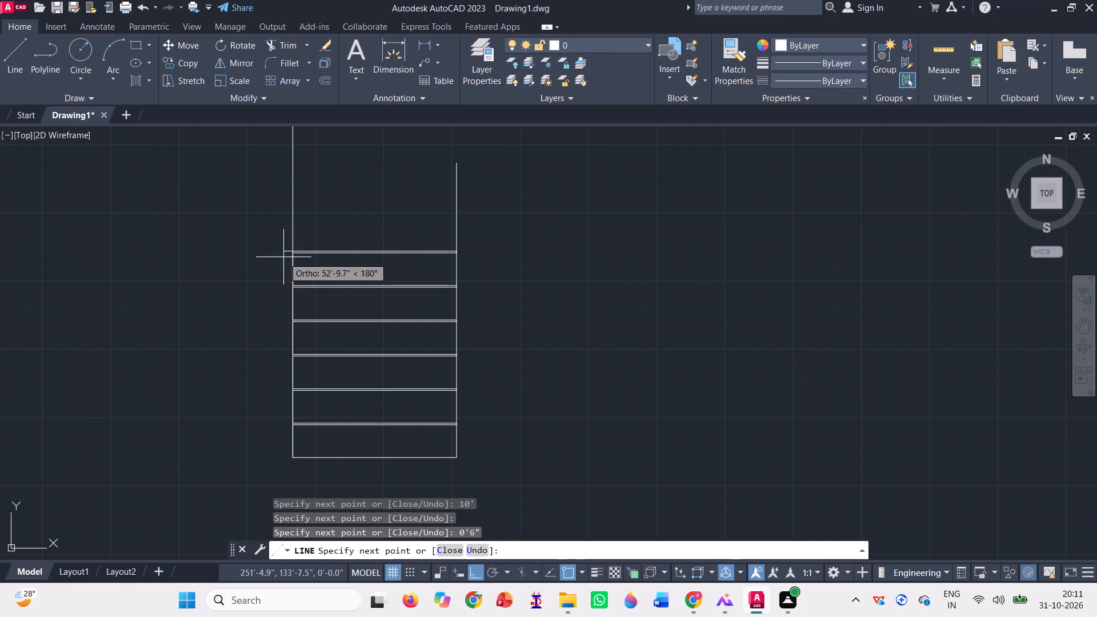
pyautogui.scroll(3, 335, 274)
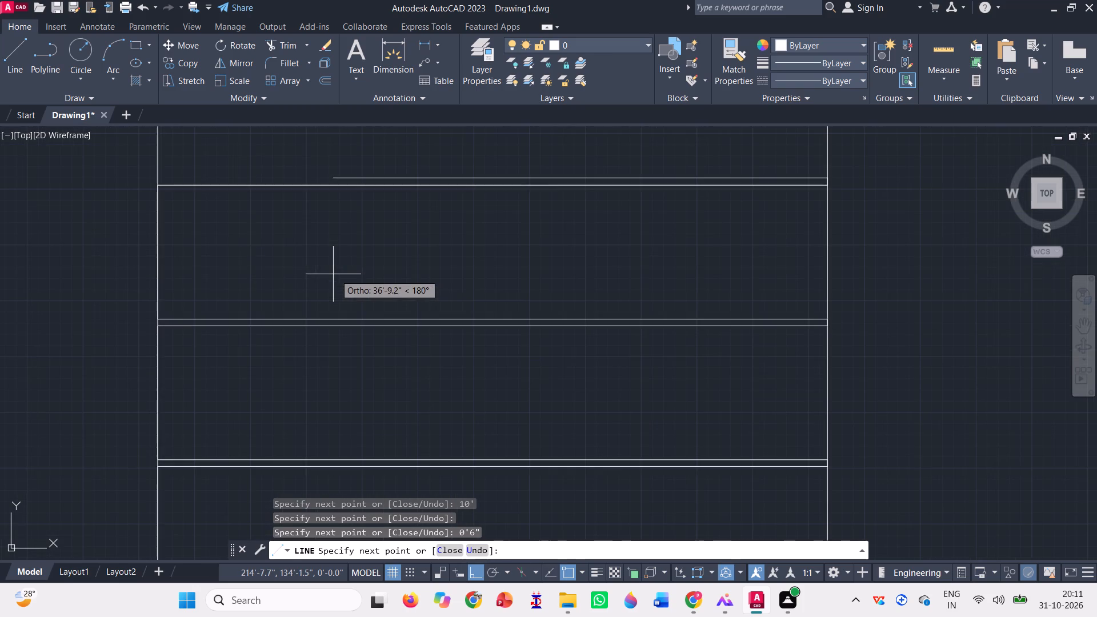
pyautogui.click(158, 179)
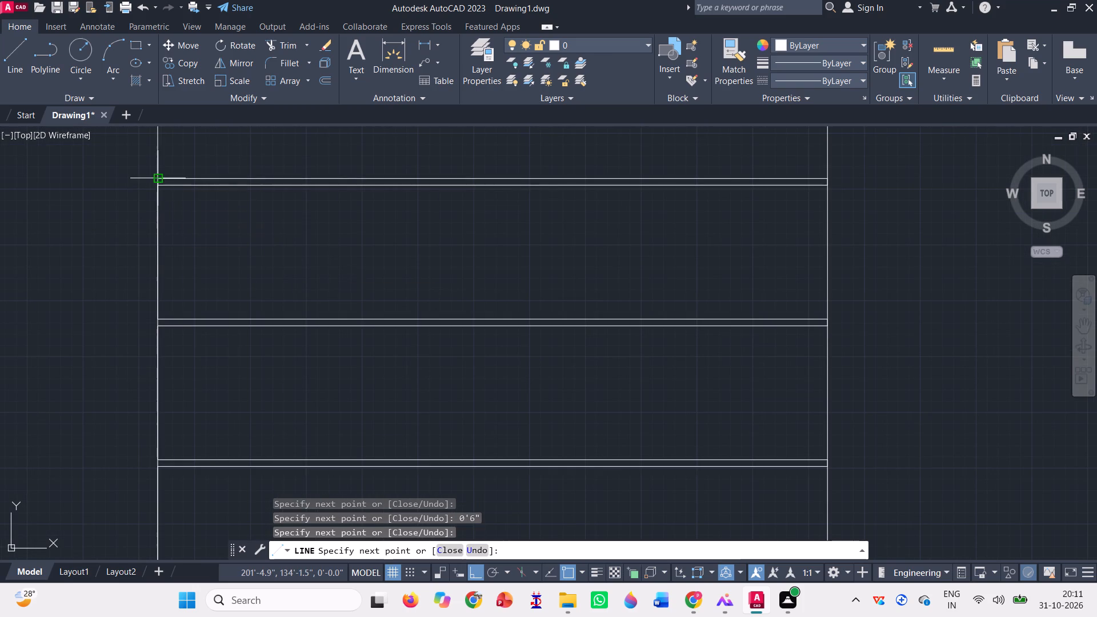
pyautogui.scroll(-2, 188, 226)
pyautogui.press('space')
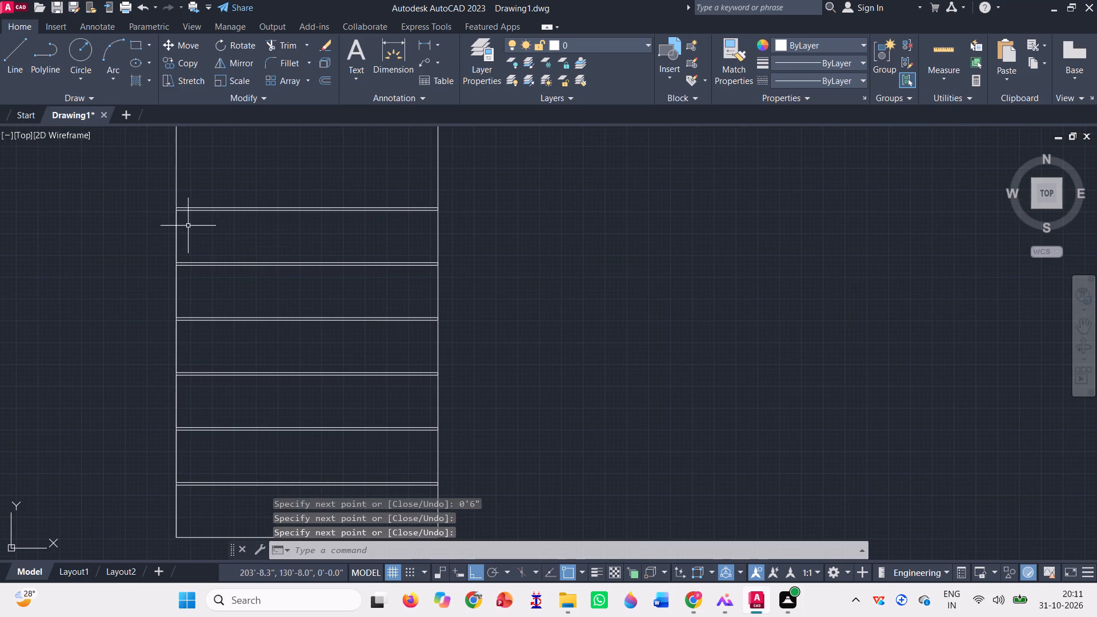
# Move the whole plan outline with its wall lines horizontally about 129' to the right, leaving overlapping duplicate segments behind.
pyautogui.scroll(-2, 218, 270)
pyautogui.click(271, 400)
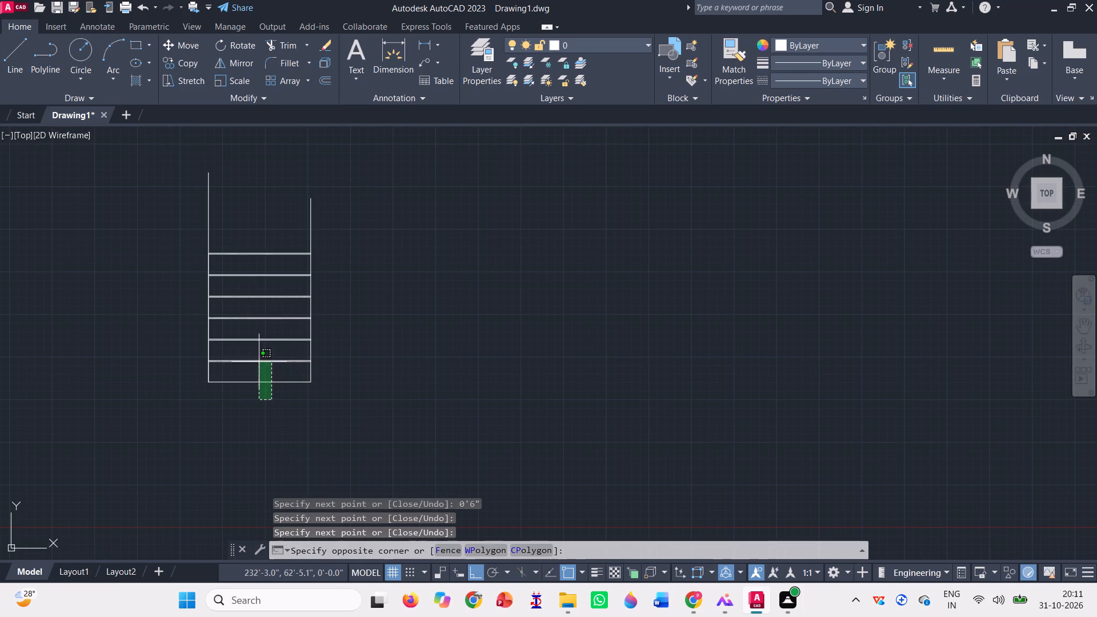
pyautogui.click(239, 239)
pyautogui.click(215, 219)
pyautogui.click(187, 186)
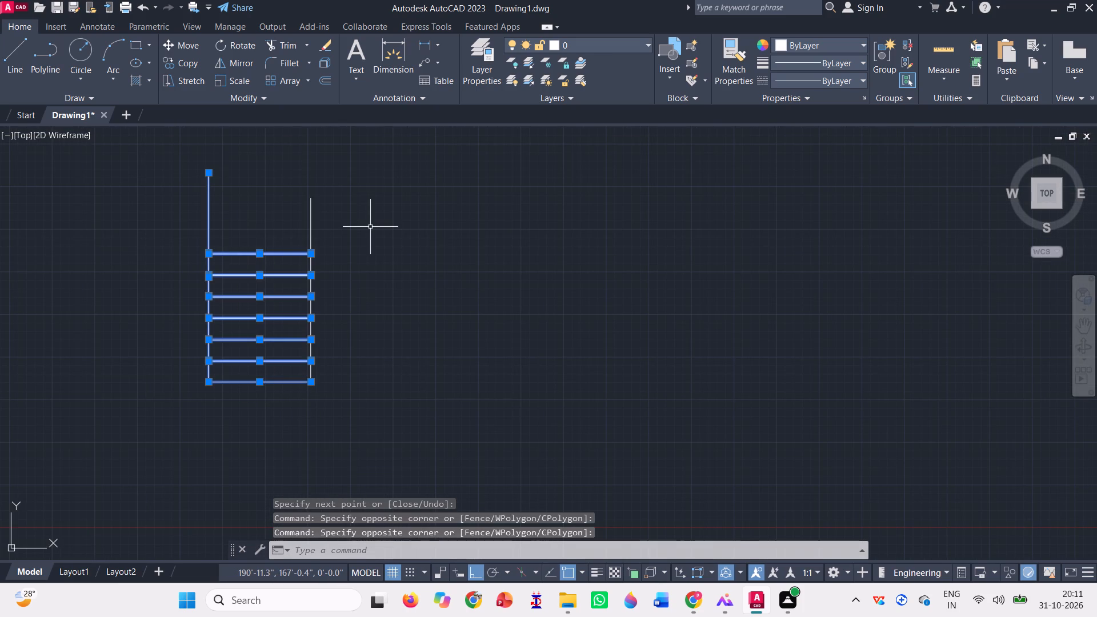
pyautogui.click(370, 227)
pyautogui.click(298, 195)
pyautogui.write('m')
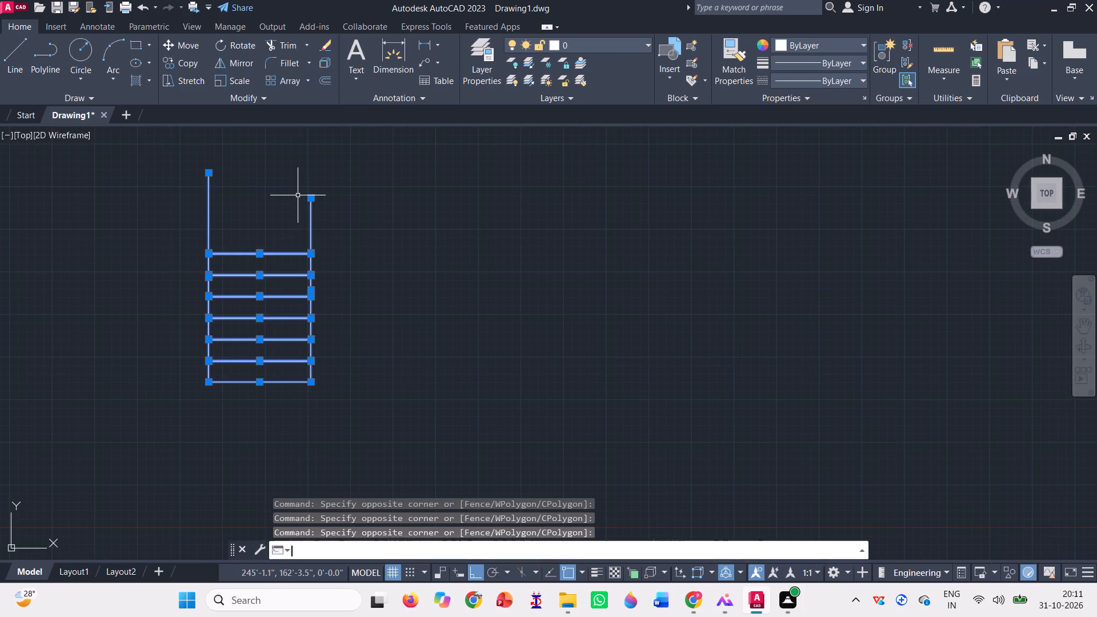
pyautogui.press('space')
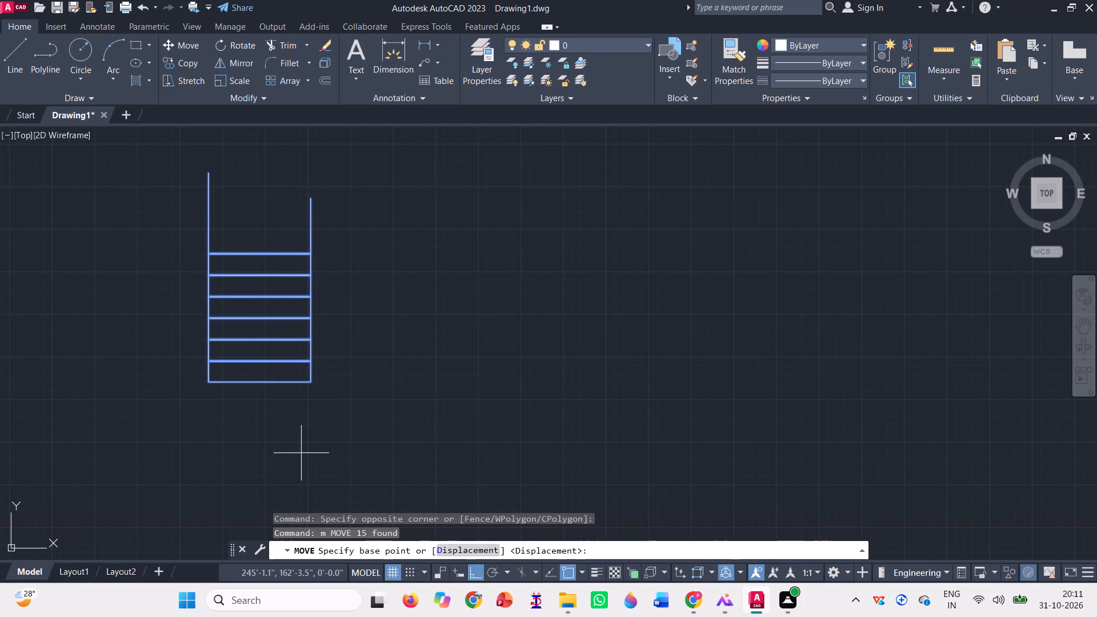
pyautogui.click(311, 379)
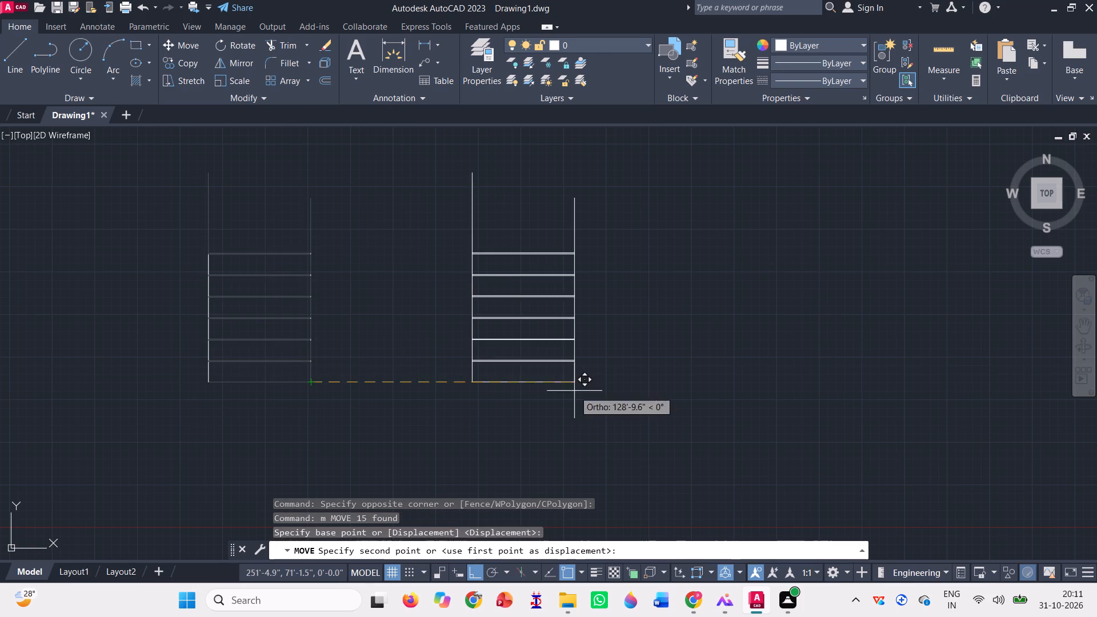
pyautogui.click(574, 390)
pyautogui.press('space')
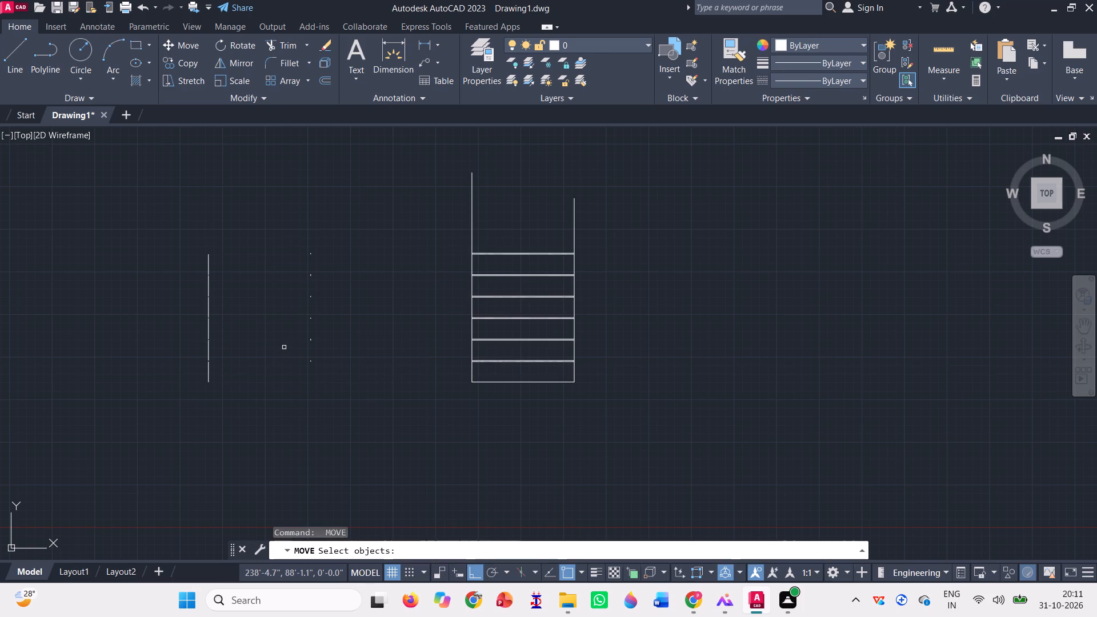
pyautogui.press('Escape')
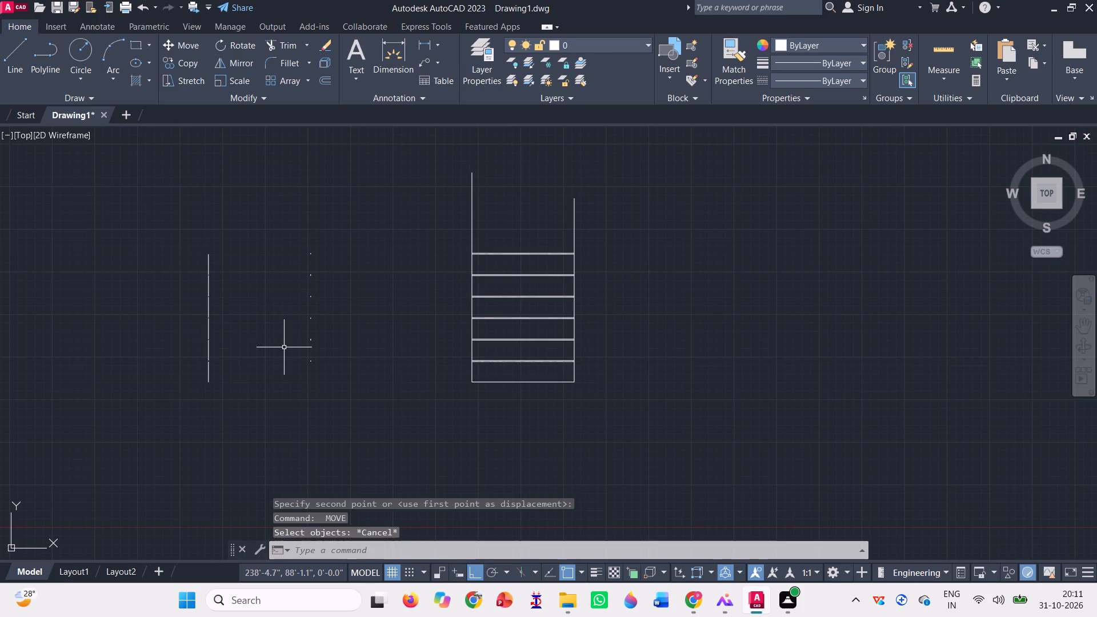
# Erase the stray line segments left at the plan's original location, along both former side verticals.
pyautogui.click(341, 380)
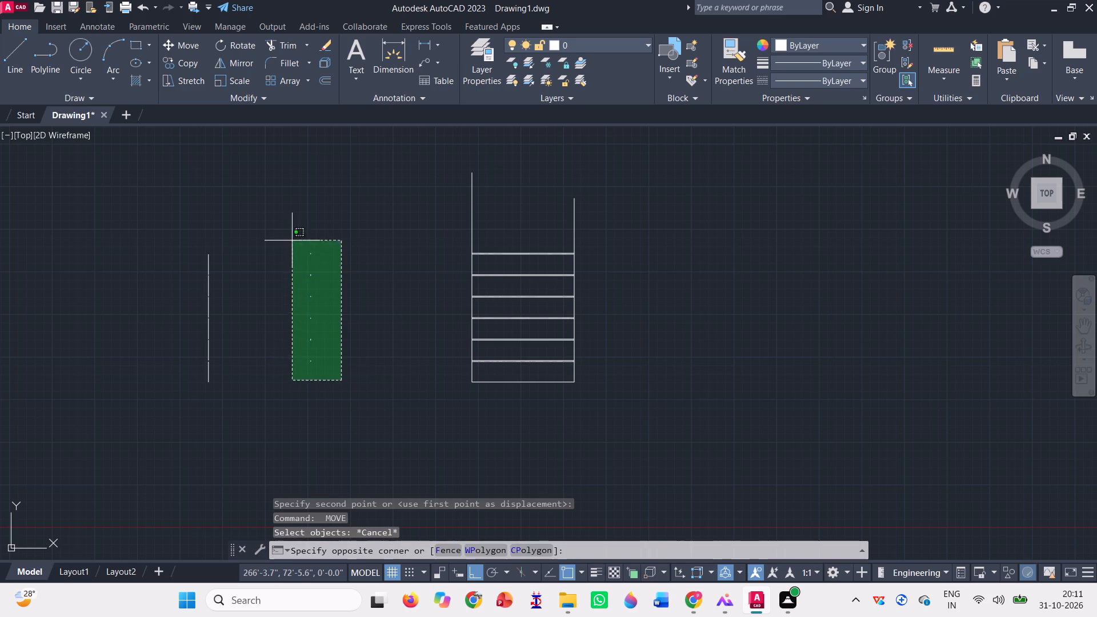
pyautogui.click(292, 241)
pyautogui.press('Delete')
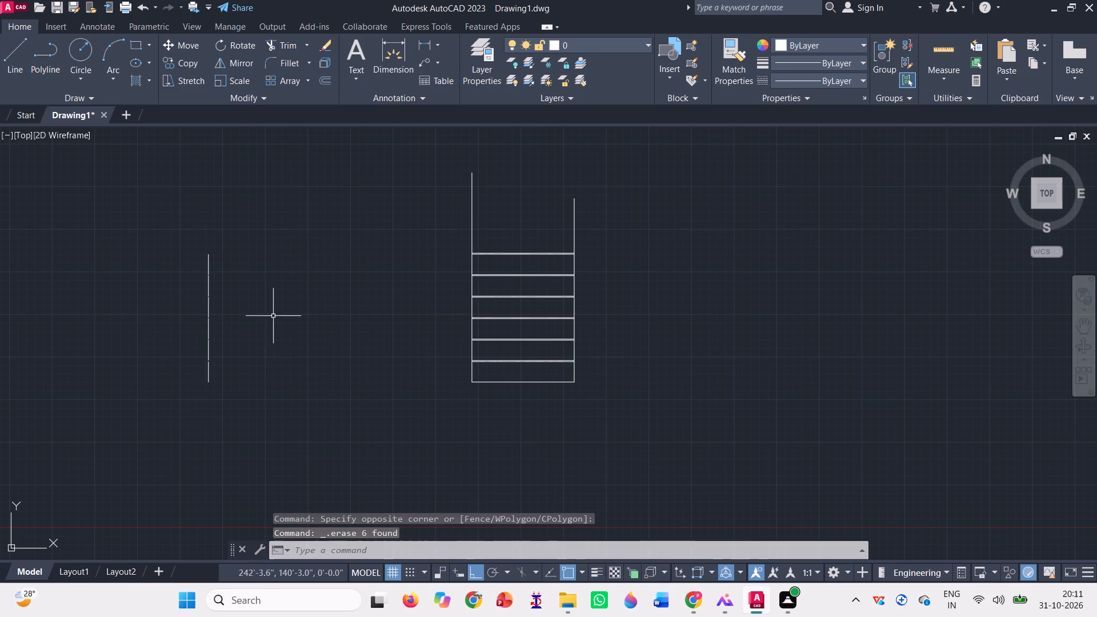
pyautogui.click(239, 400)
pyautogui.click(159, 196)
pyautogui.press('Delete')
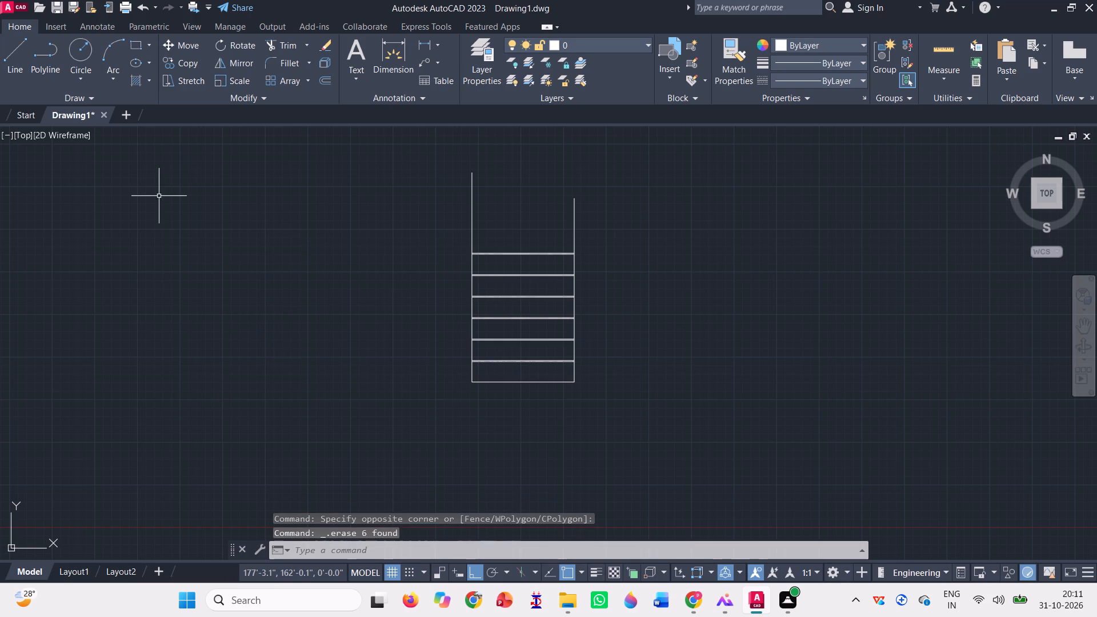
# Move the whole plan horizontally back about 132' to the left from its lower-left corner.
pyautogui.click(606, 419)
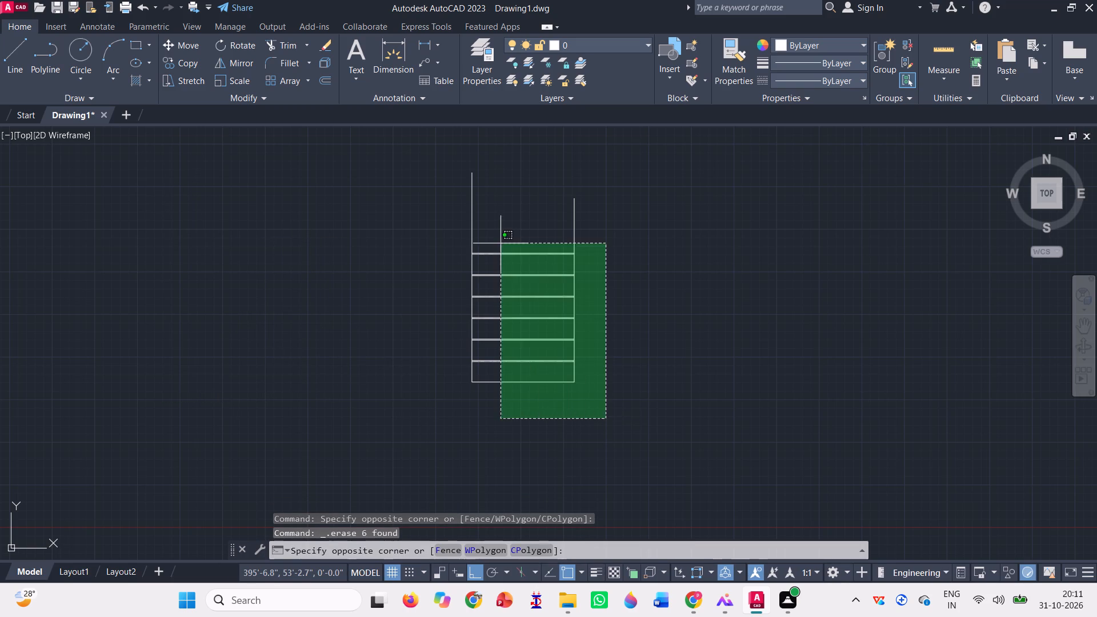
pyautogui.click(402, 170)
pyautogui.write('m')
pyautogui.press('space')
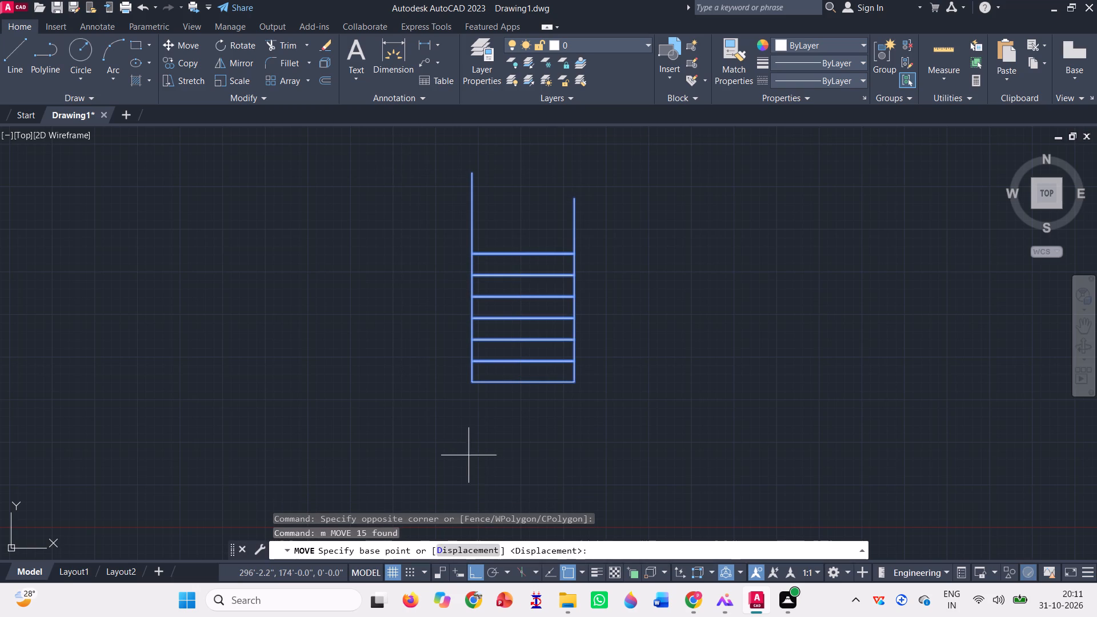
pyautogui.click(472, 382)
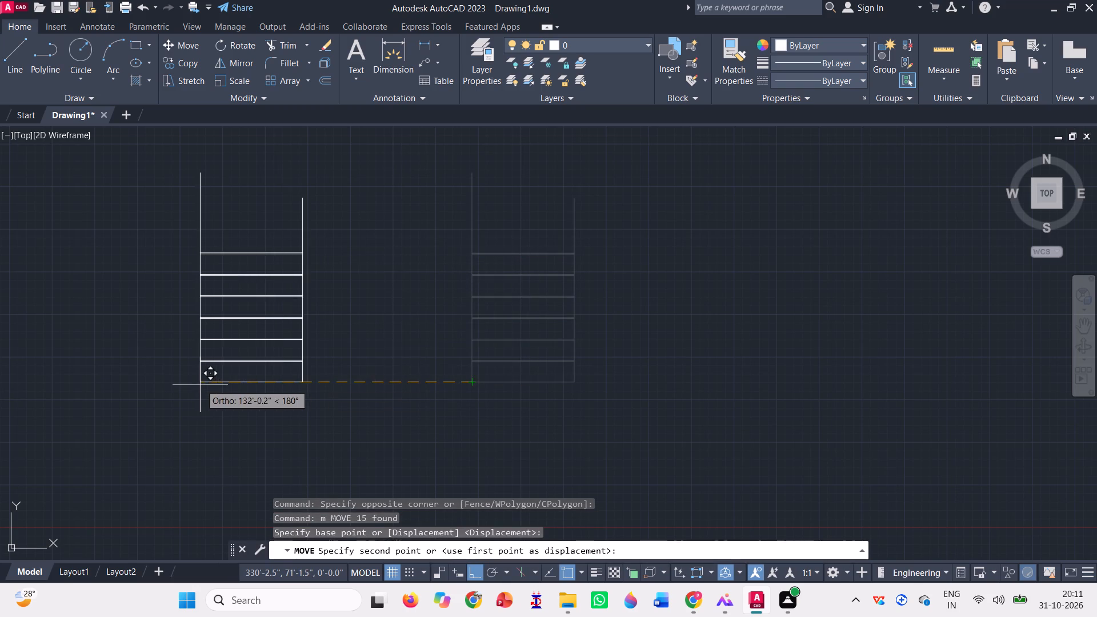
pyautogui.click(200, 384)
# Trim off both side verticals where they extend above the topmost wall.
pyautogui.click(269, 39)
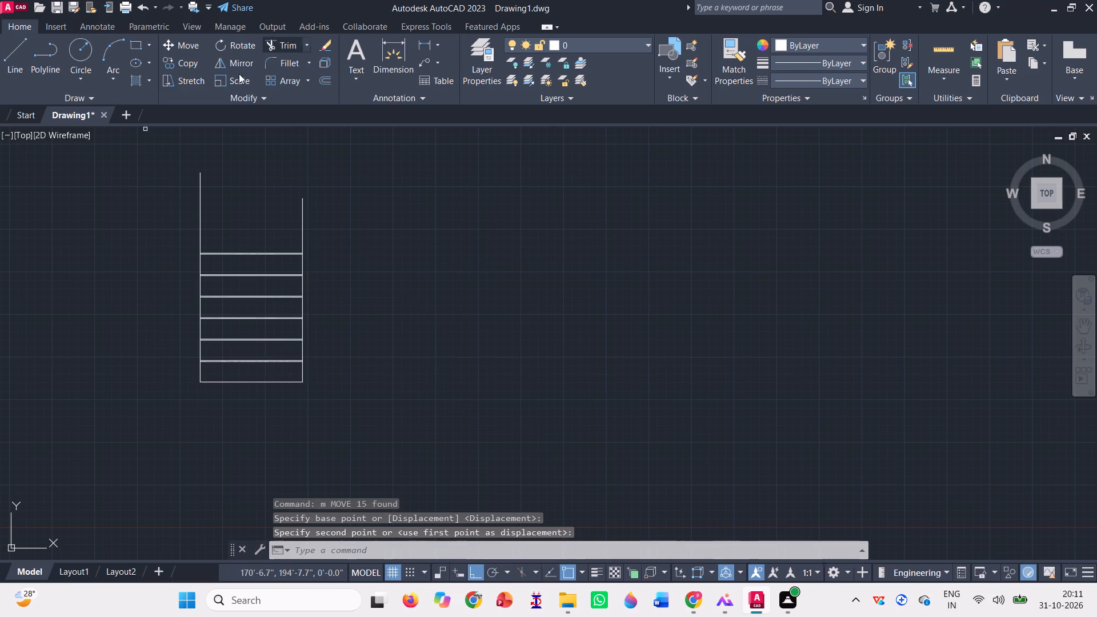
pyautogui.click(195, 203)
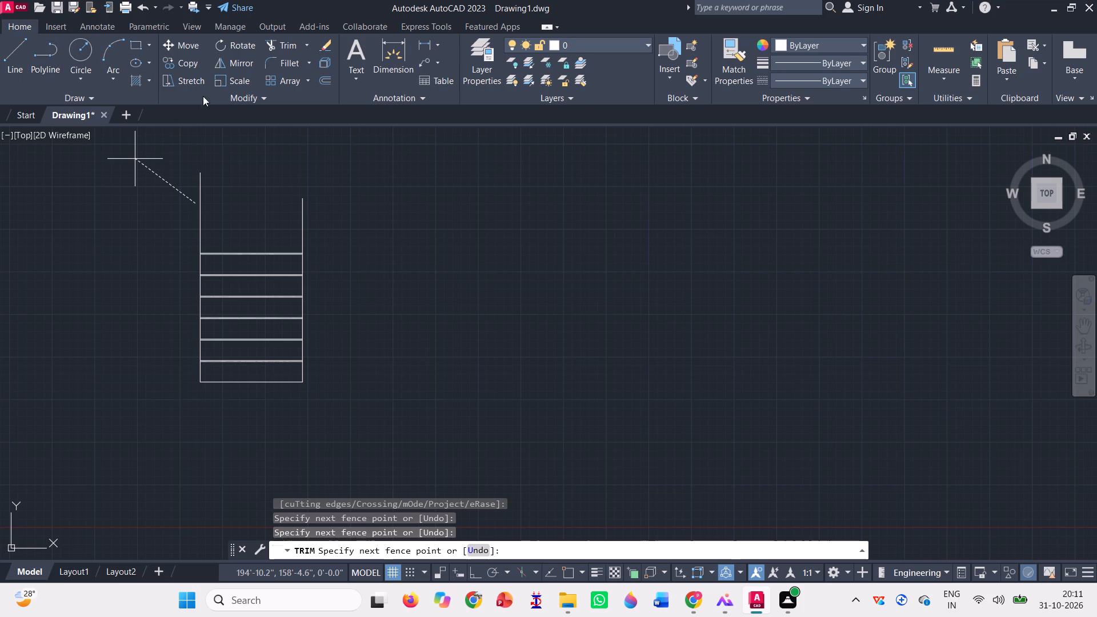
pyautogui.click(333, 218)
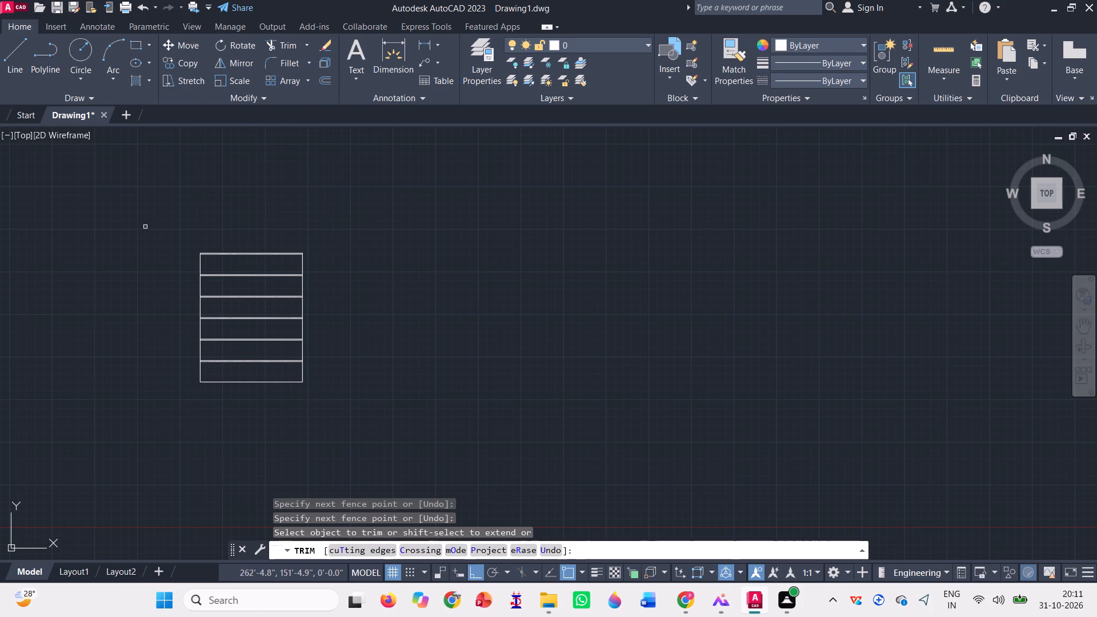
pyautogui.scroll(1, 145, 231)
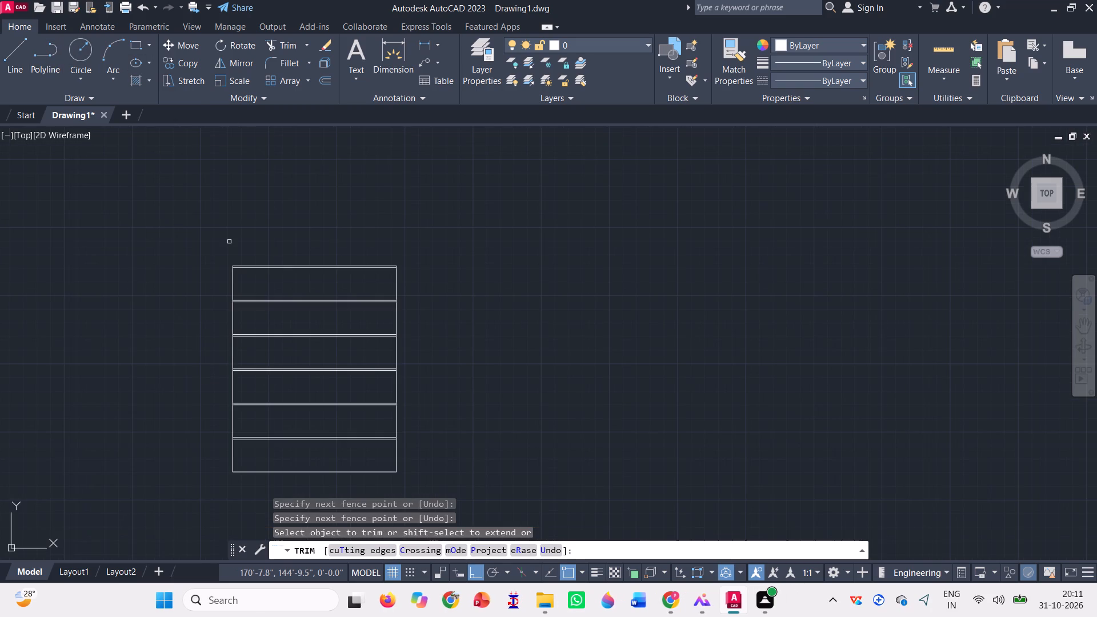
pyautogui.press('Escape')
# Draw a rectangle near the left end of the bottom bay, from the plan's base line up to the first wall's underside.
pyautogui.scroll(1, 241, 266)
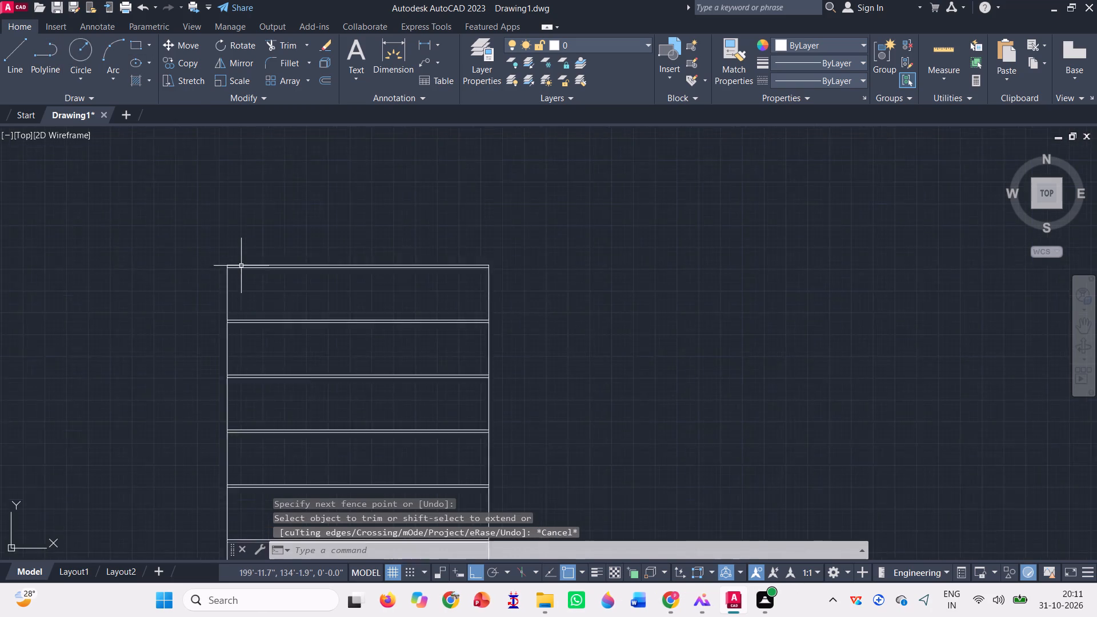
pyautogui.scroll(1, 241, 266)
pyautogui.scroll(-2, 240, 257)
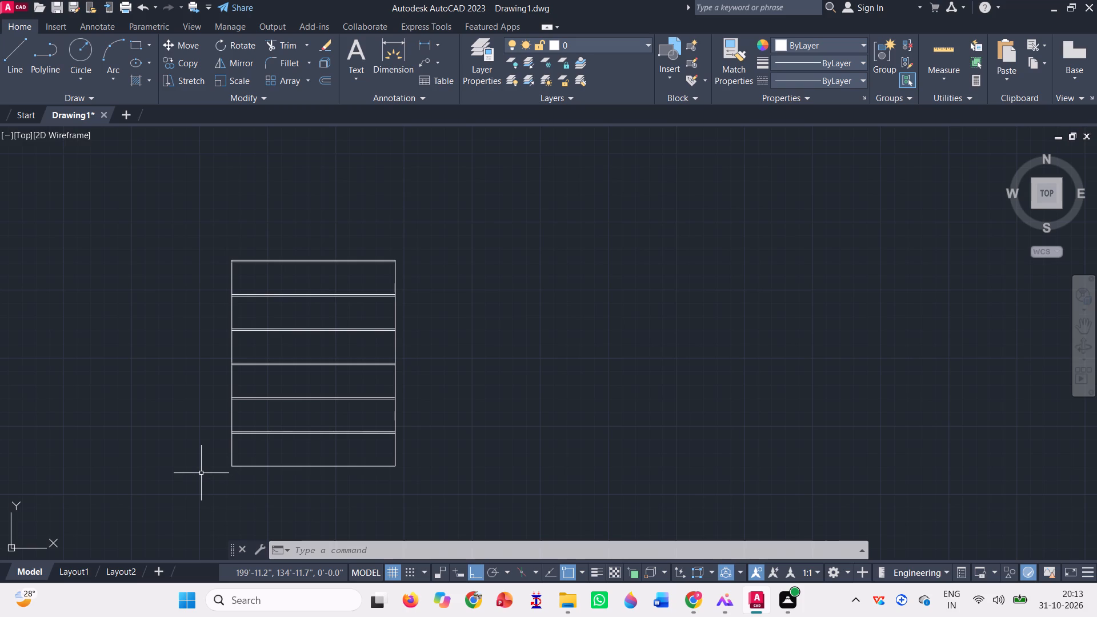
pyautogui.scroll(1, 199, 466)
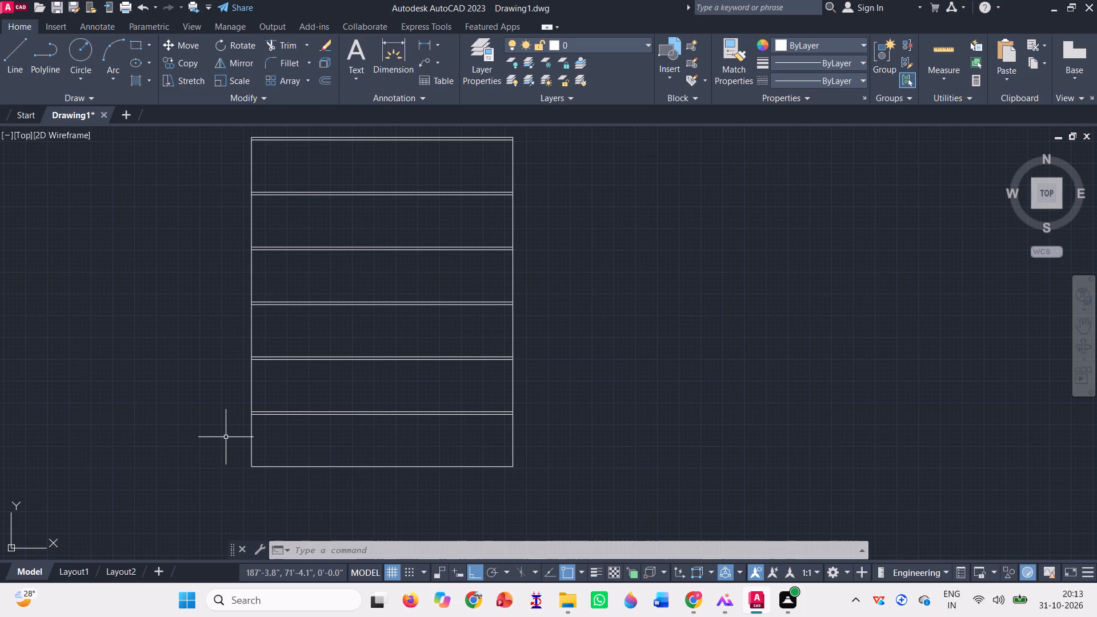
pyautogui.click(137, 51)
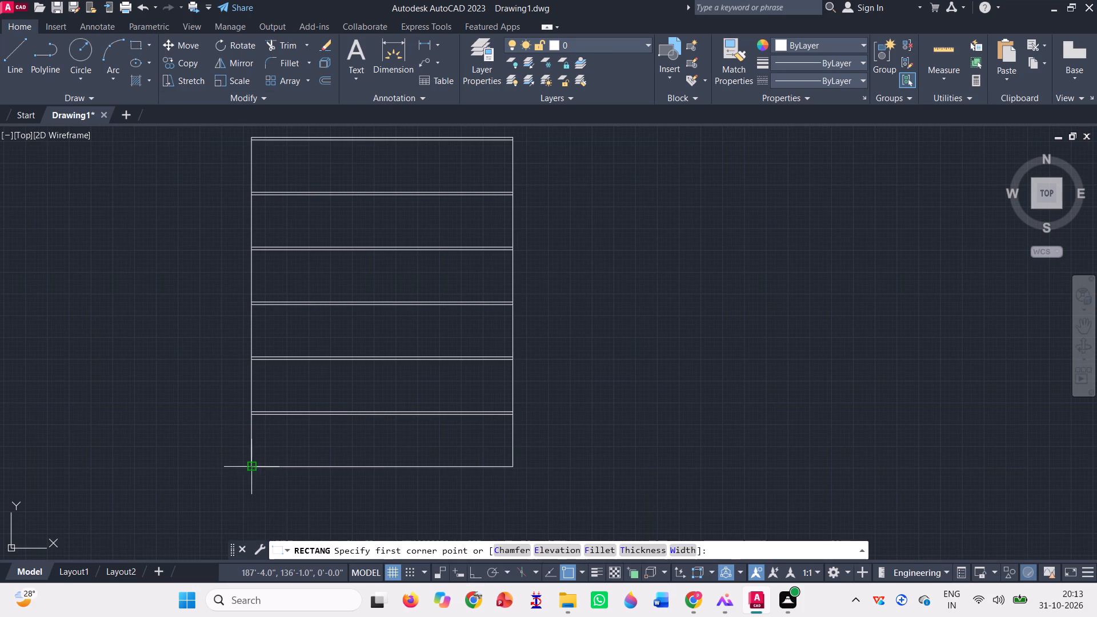
pyautogui.scroll(1, 245, 470)
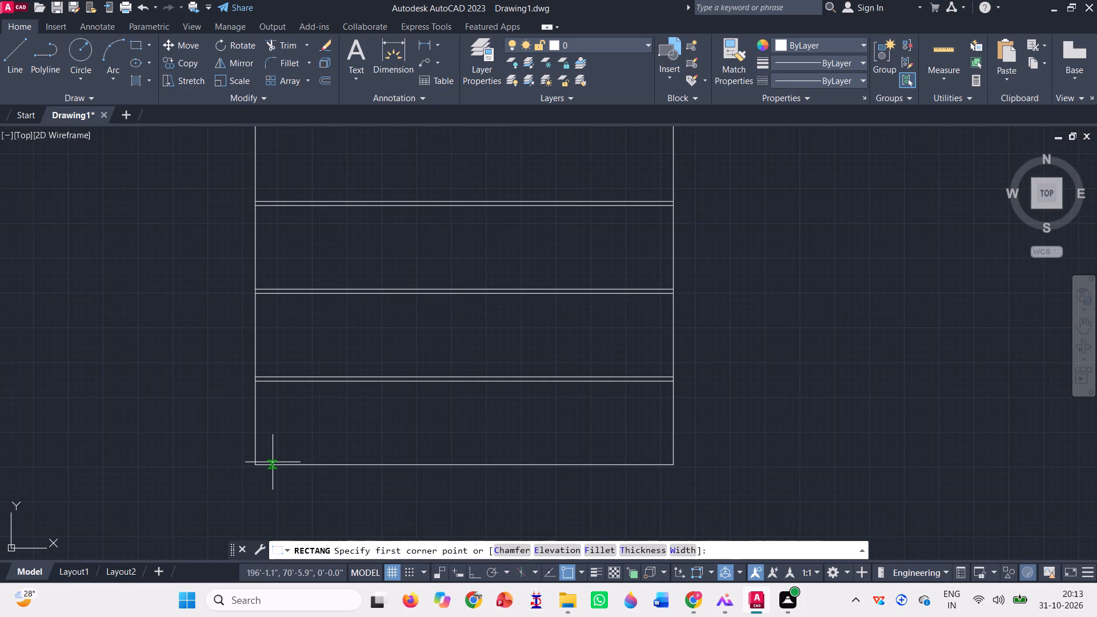
pyautogui.click(274, 463)
pyautogui.scroll(1, 309, 366)
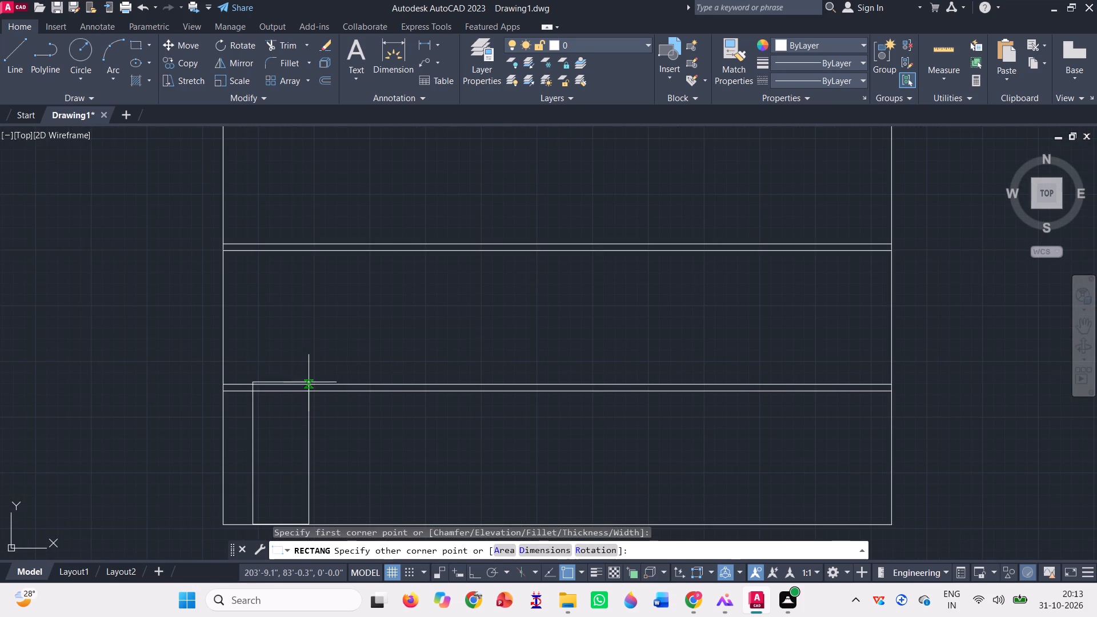
pyautogui.click(306, 392)
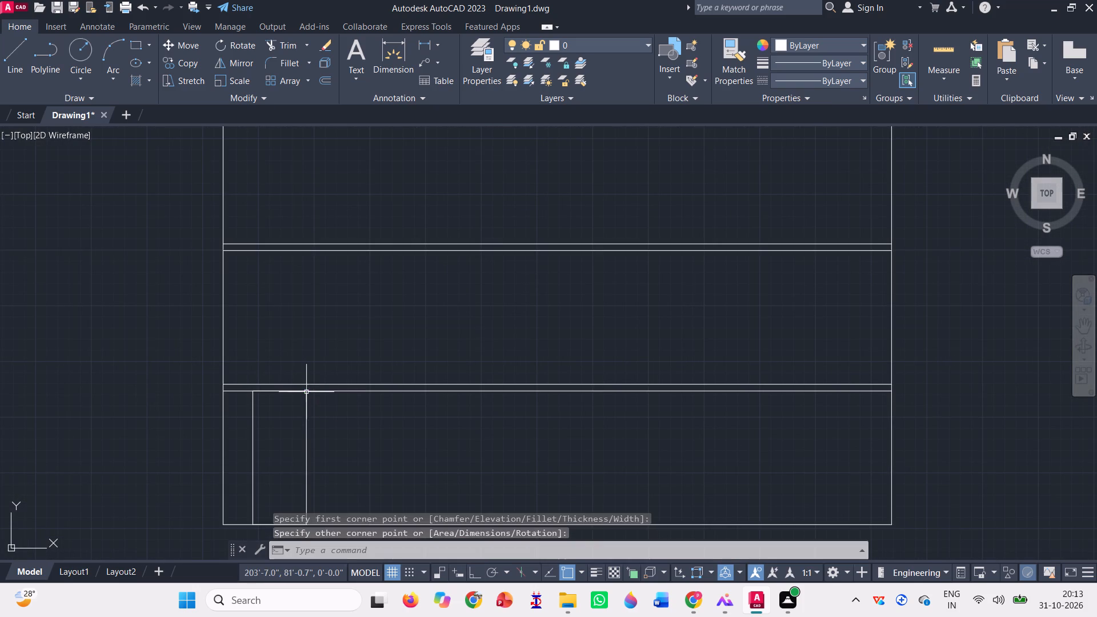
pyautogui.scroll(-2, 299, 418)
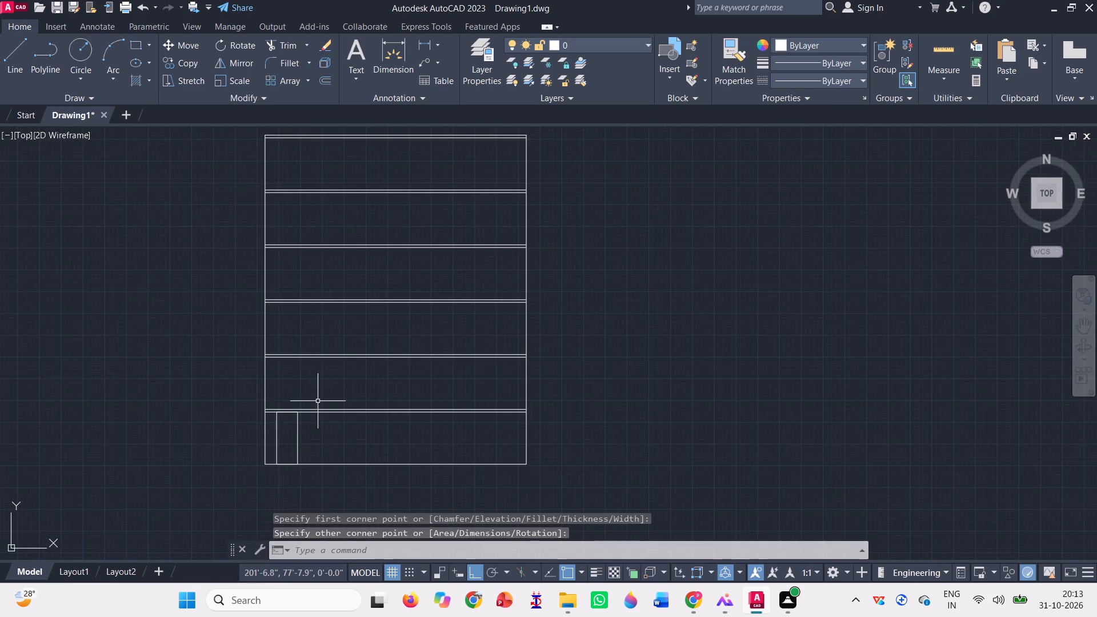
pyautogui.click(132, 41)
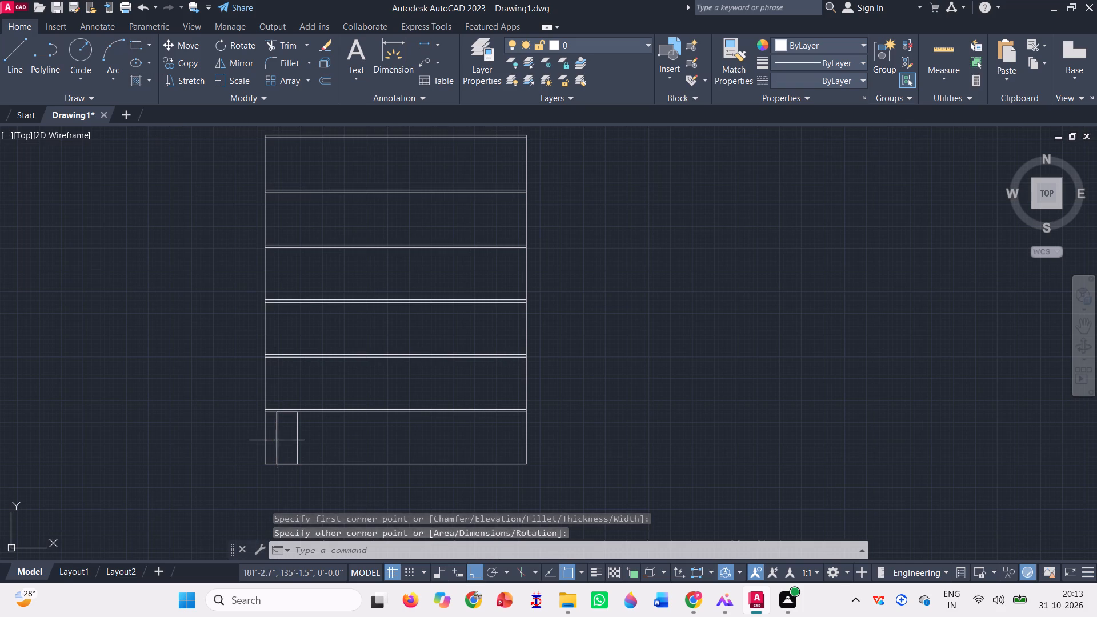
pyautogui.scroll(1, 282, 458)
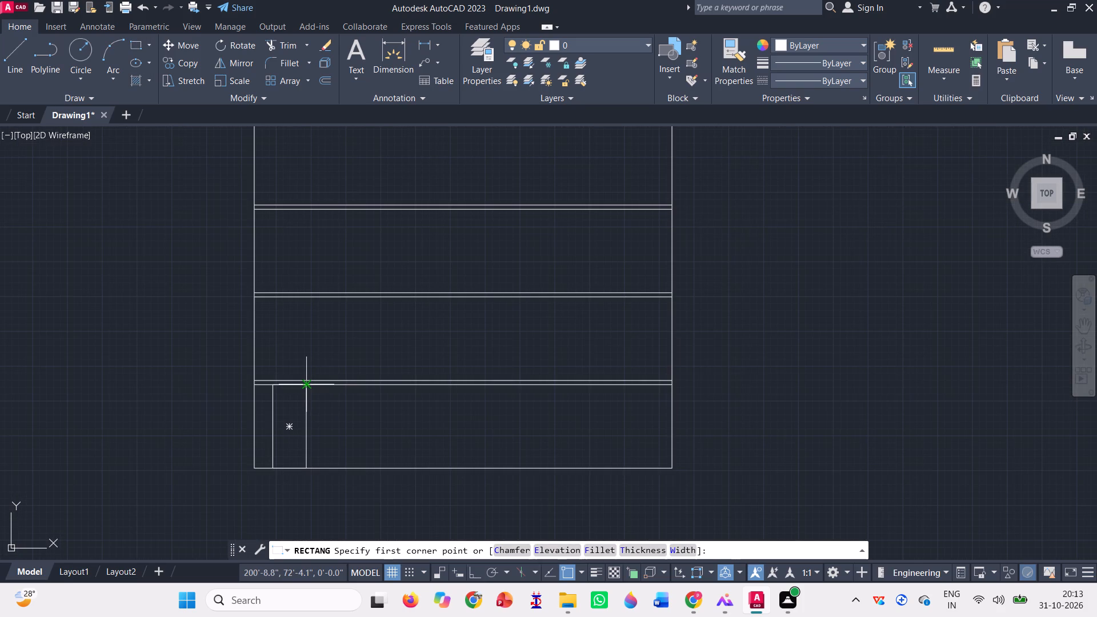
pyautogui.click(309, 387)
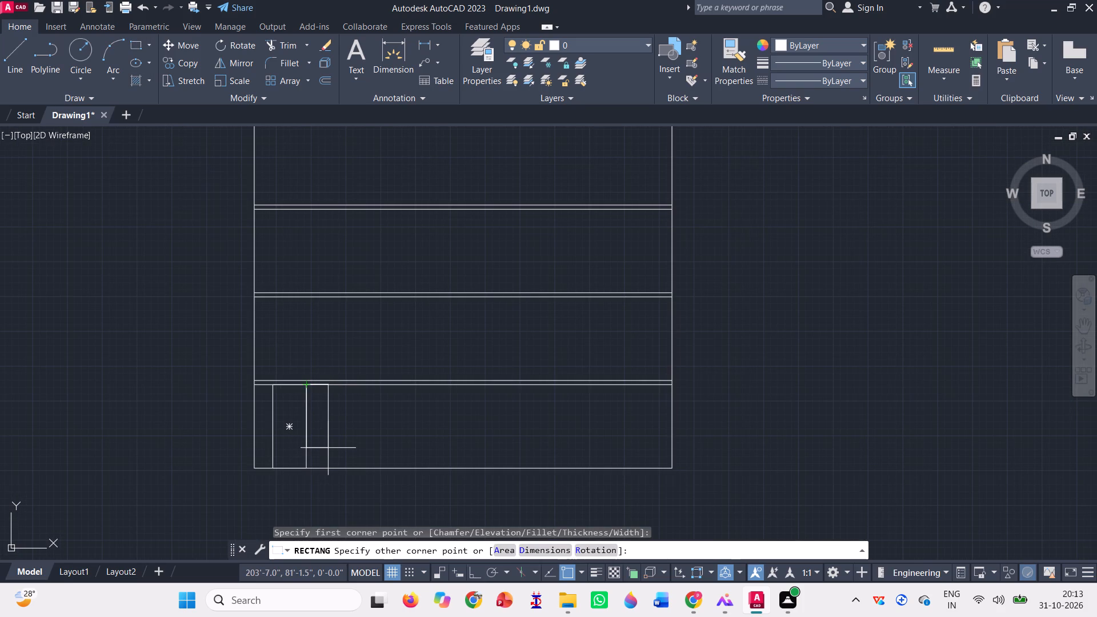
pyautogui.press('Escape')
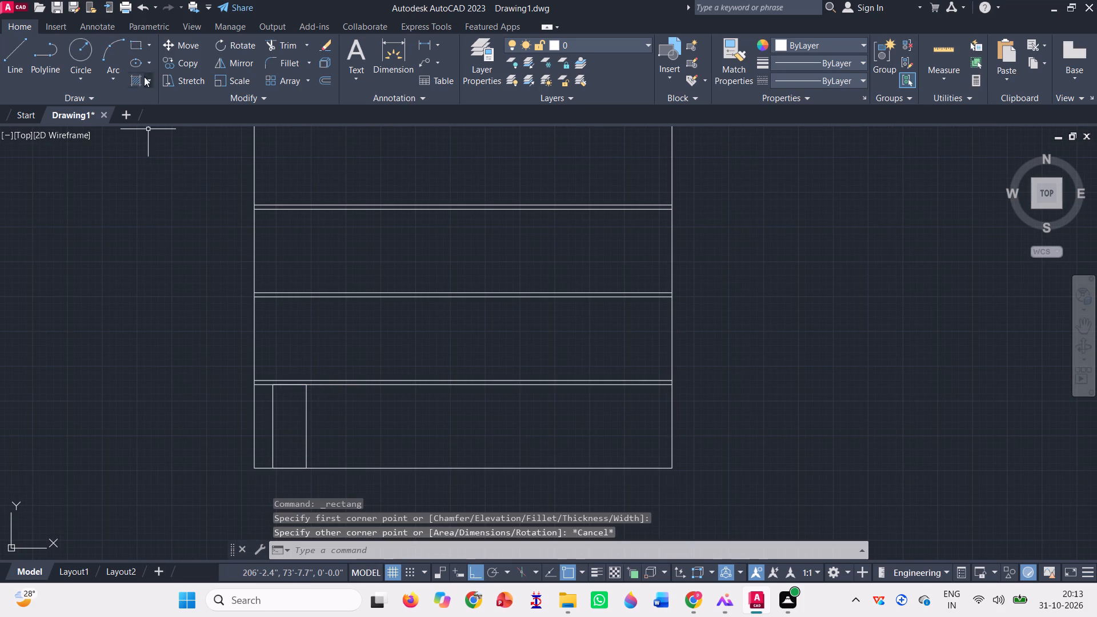
# Draw a second rectangle about 5' wide, about 6" right of the first, from the wall's underside down to the base line.
pyautogui.click(134, 47)
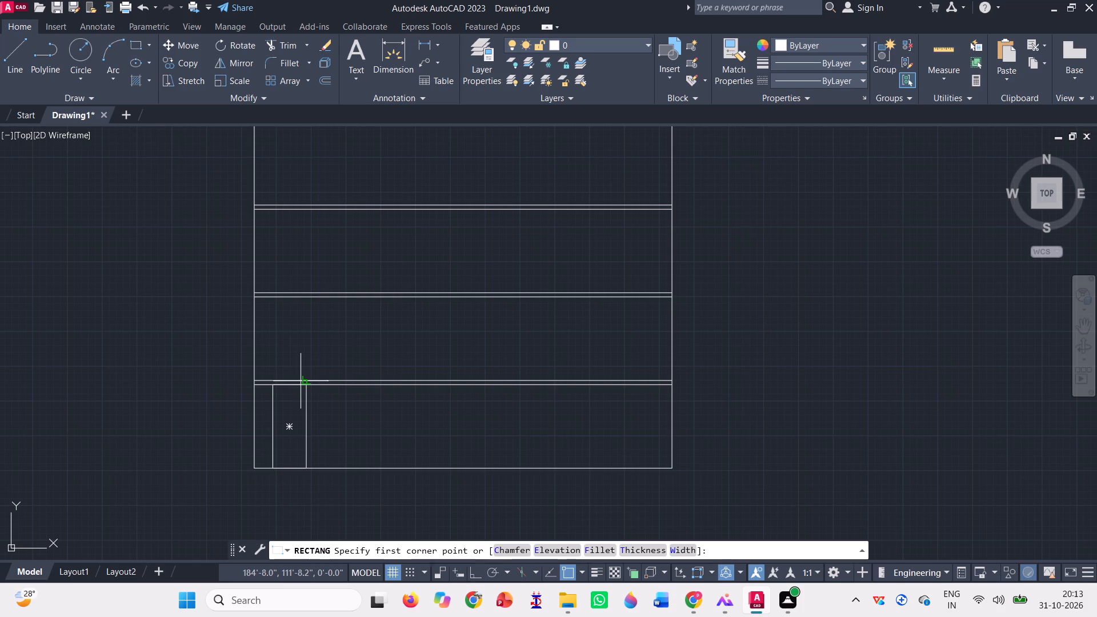
pyautogui.scroll(2, 327, 455)
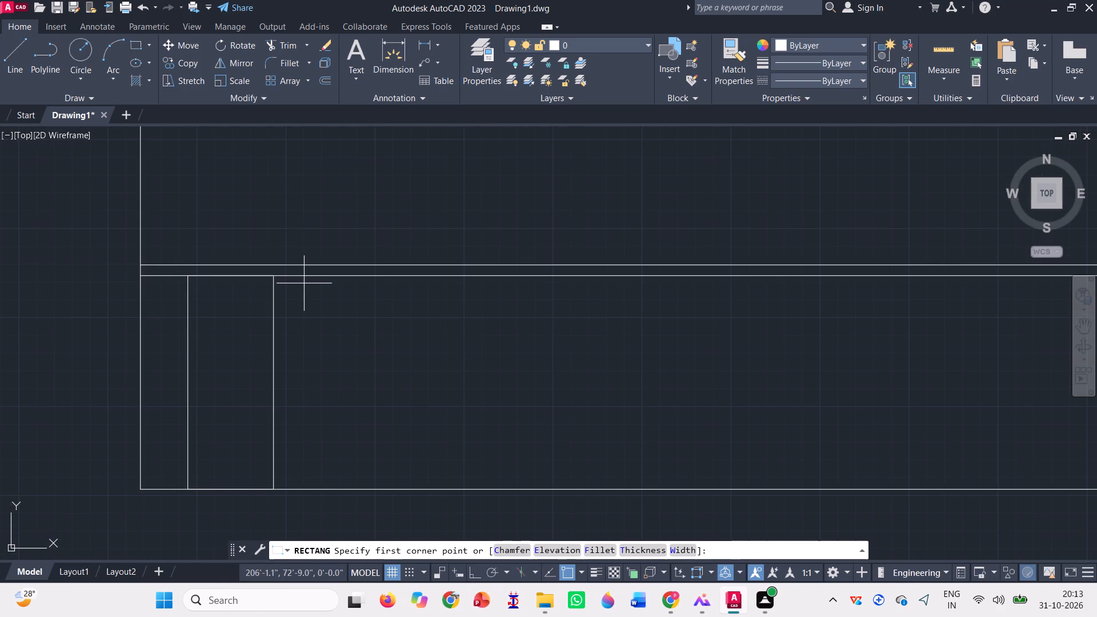
pyautogui.scroll(2, 304, 283)
pyautogui.click(254, 267)
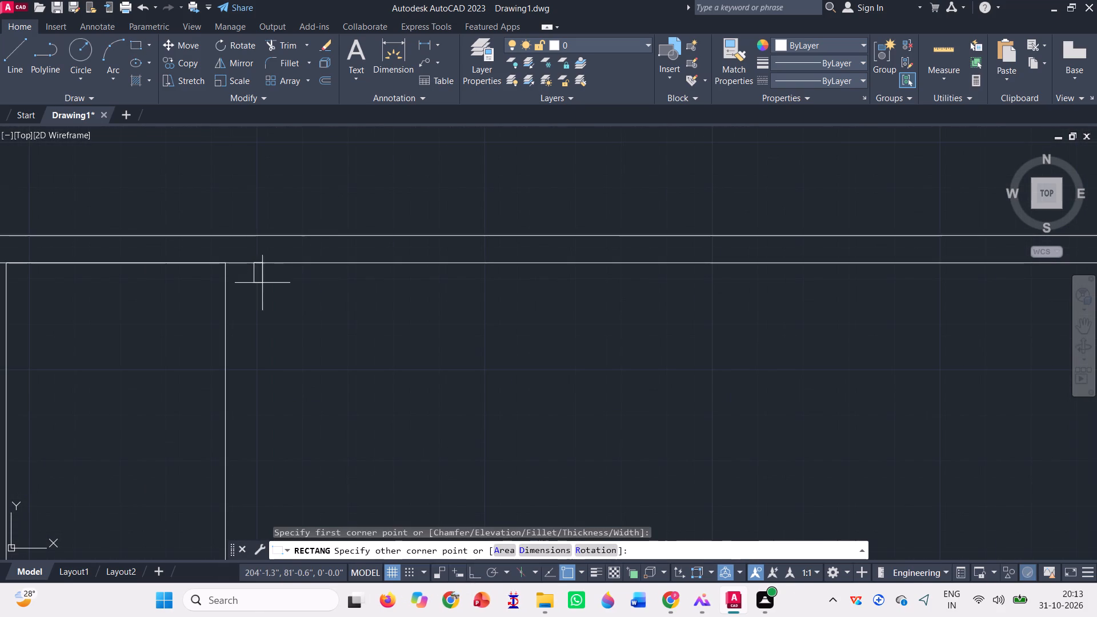
pyautogui.scroll(-2, 294, 312)
pyautogui.scroll(-1, 339, 406)
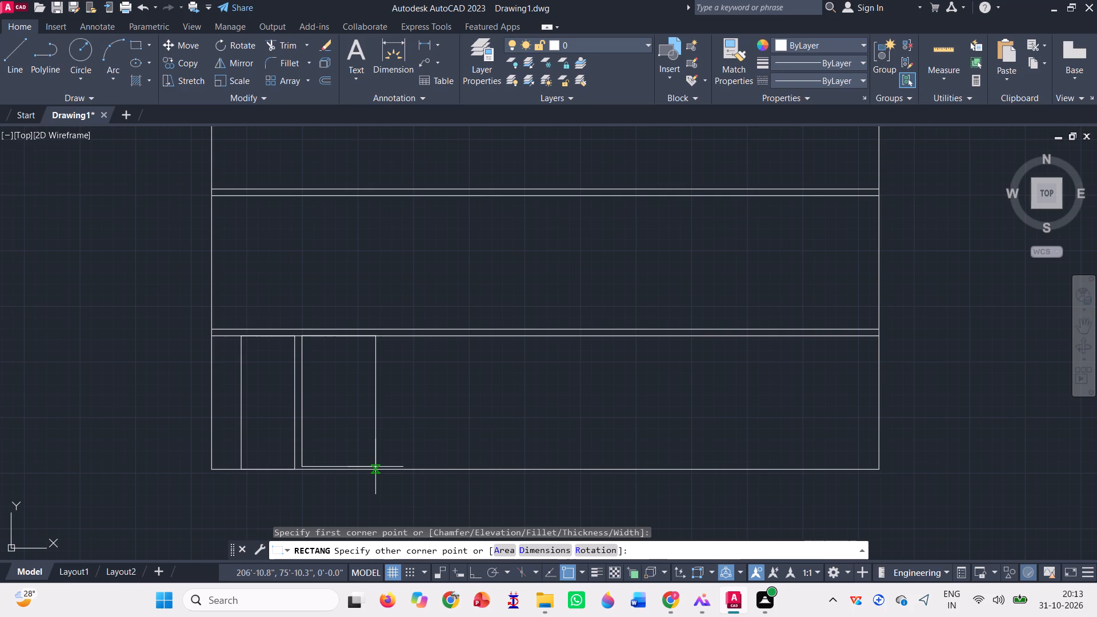
pyautogui.click(369, 469)
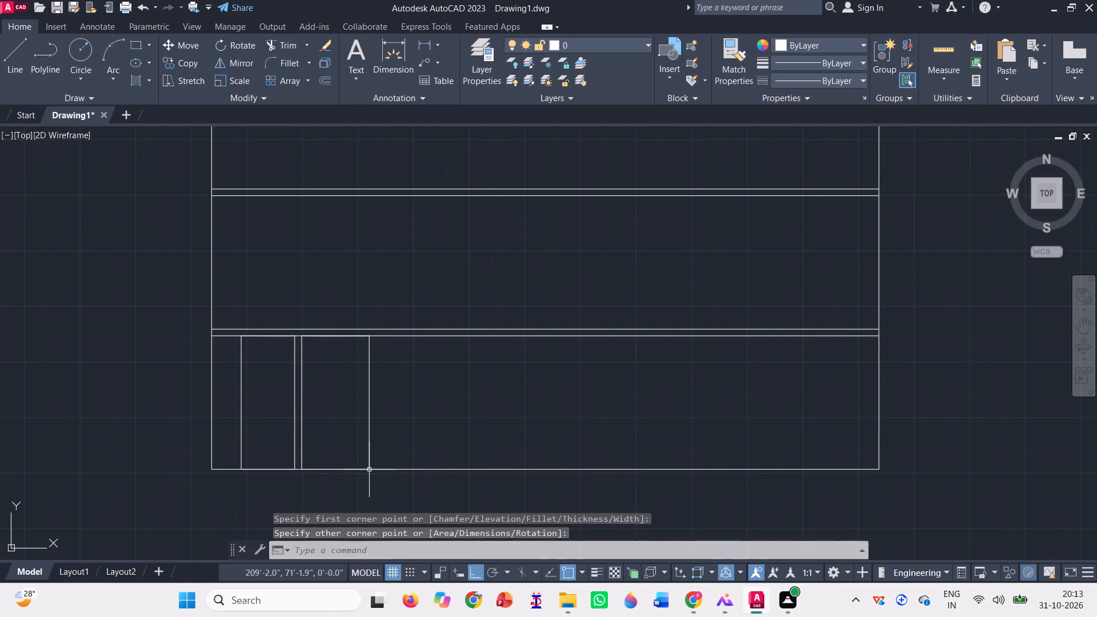
# Draw a third rectangle about 17'-5" wide in the bottom bay, from the second rectangle's upper-right corner down to the base line.
pyautogui.click(132, 41)
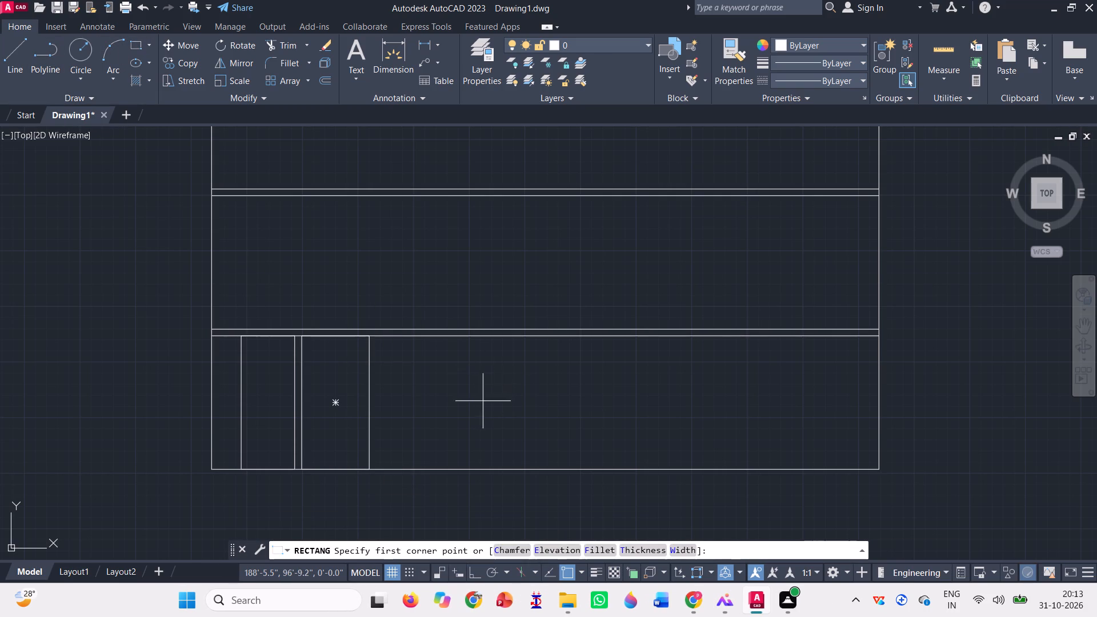
pyautogui.scroll(3, 370, 327)
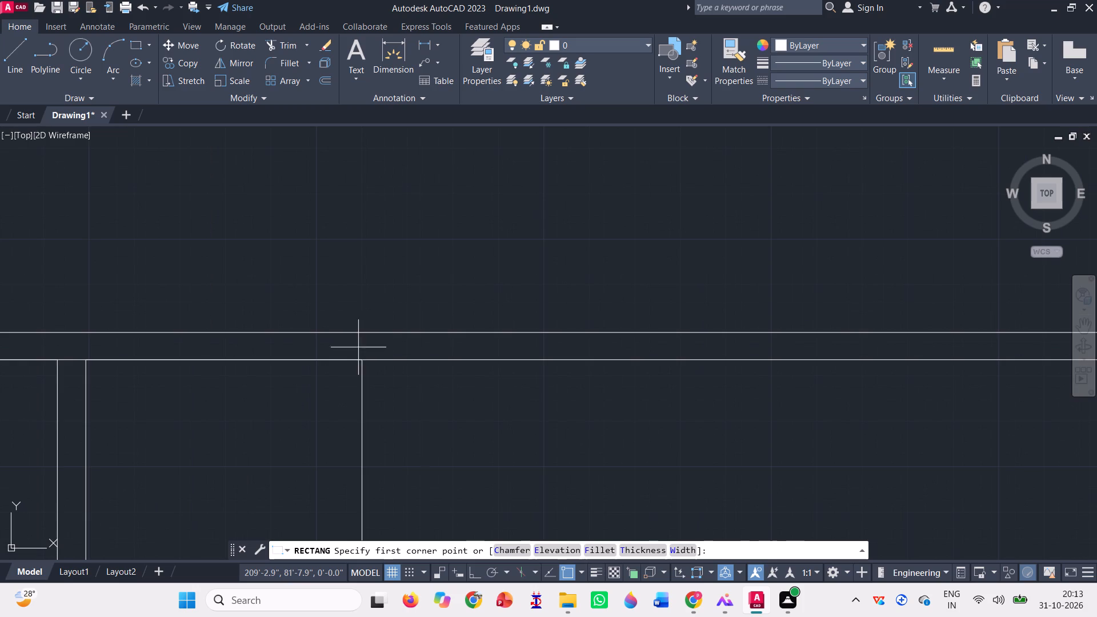
pyautogui.click(365, 358)
pyautogui.scroll(-3, 293, 301)
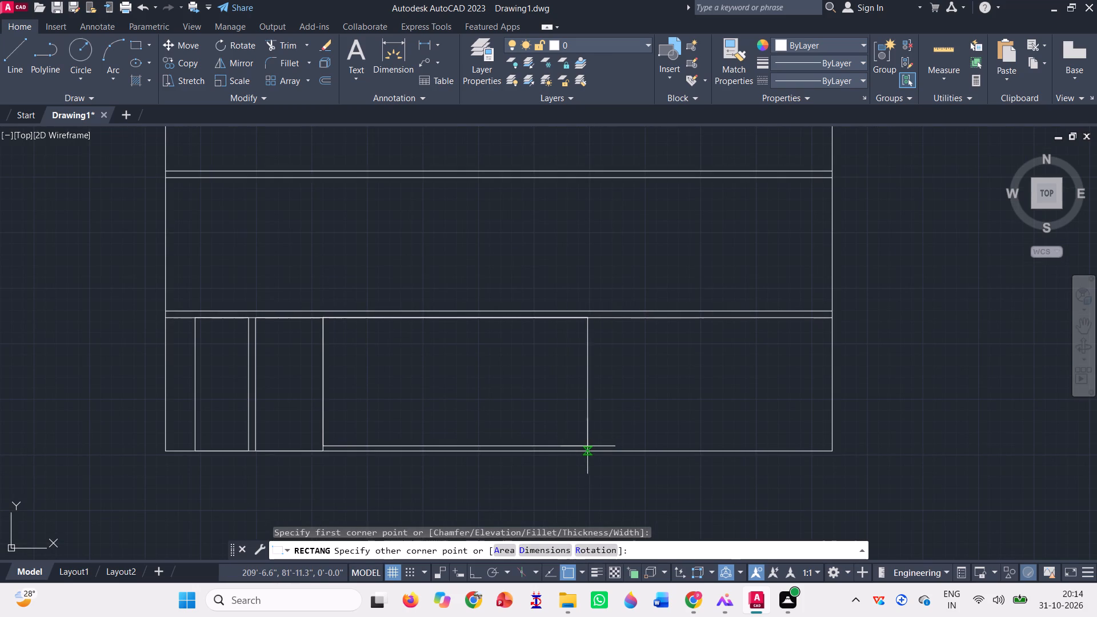
pyautogui.click(555, 454)
pyautogui.scroll(-3, 545, 465)
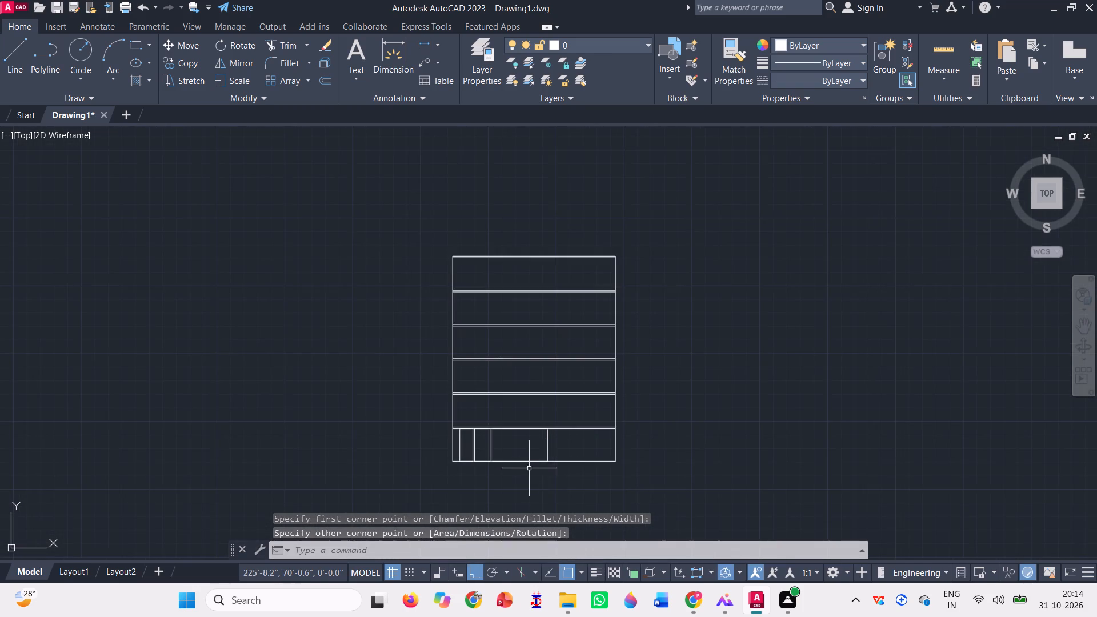
# Move the plan's right side vertical inward from its lower end to the third rectangle's lower-right corner.
pyautogui.scroll(1, 555, 463)
pyautogui.click(659, 432)
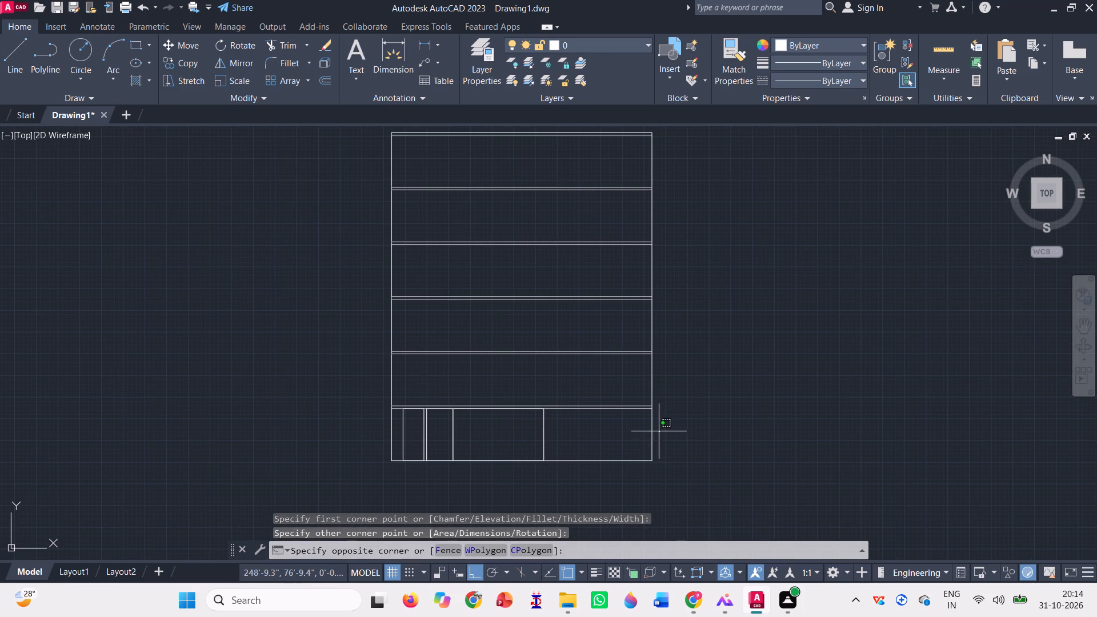
pyautogui.click(650, 434)
pyautogui.write('m')
pyautogui.press('space')
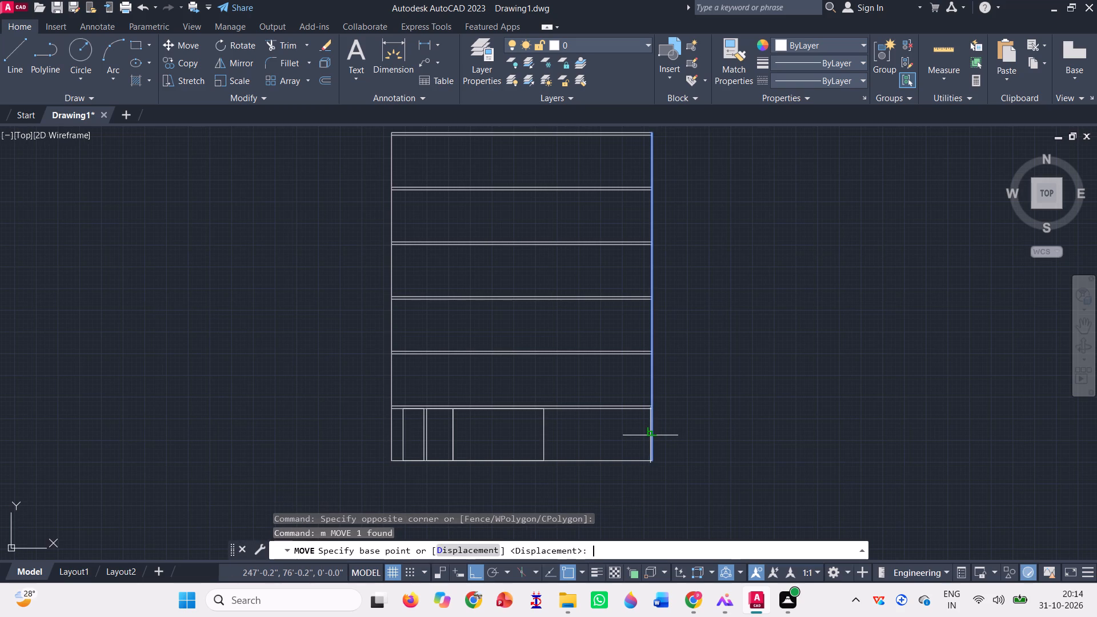
pyautogui.click(652, 458)
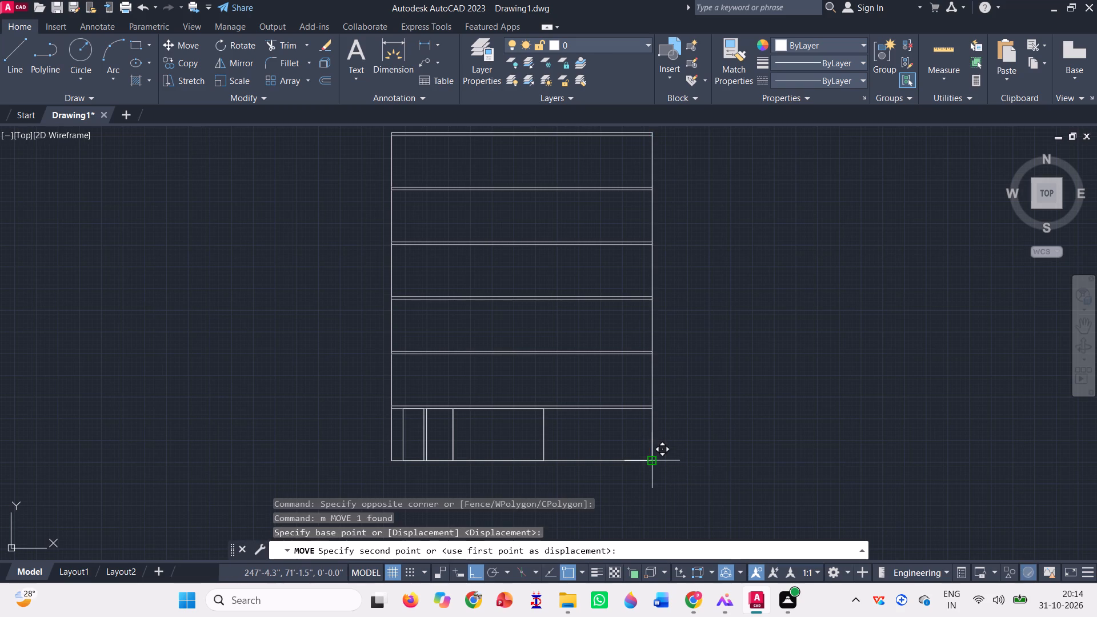
pyautogui.click(542, 463)
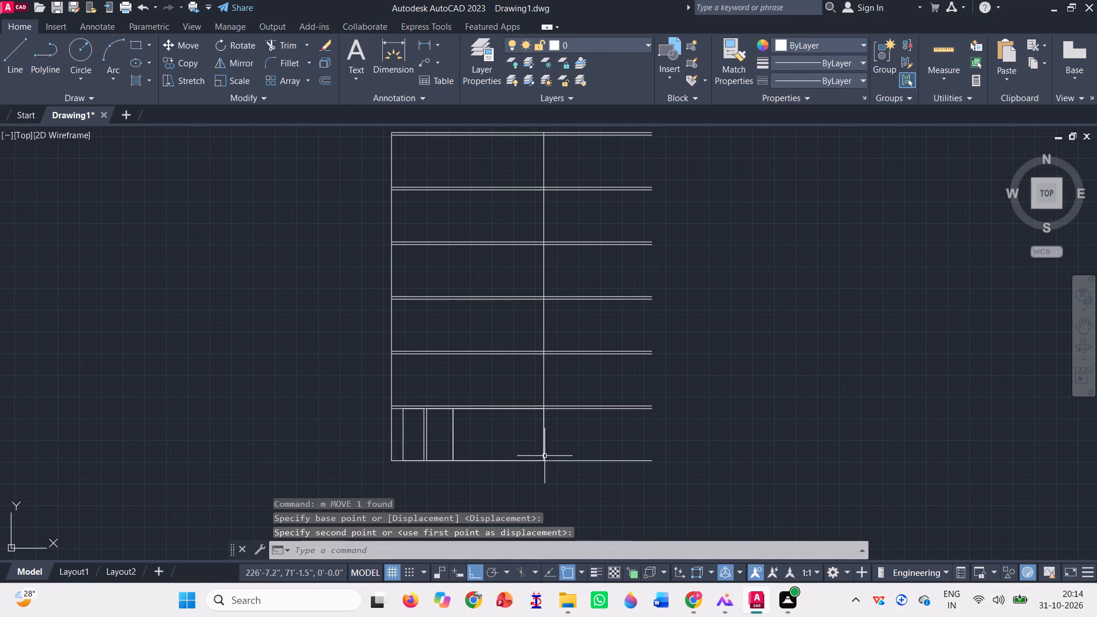
pyautogui.press('space')
pyautogui.scroll(-1, 498, 464)
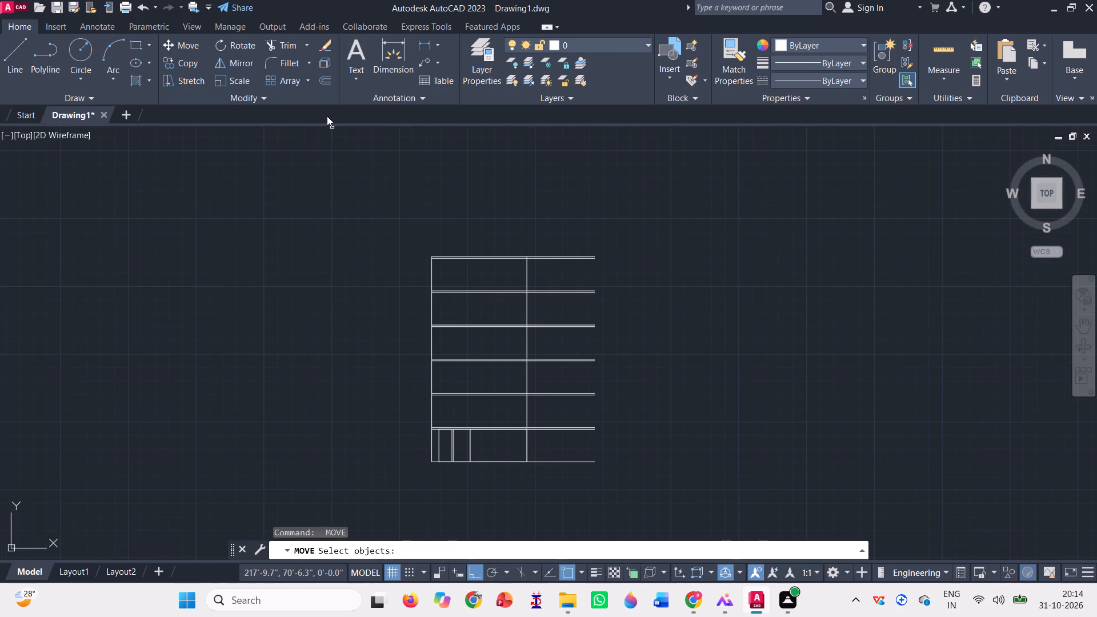
pyautogui.press('Escape')
# Trim off the base line and all wall lines where they extend beyond the relocated right side.
pyautogui.click(272, 48)
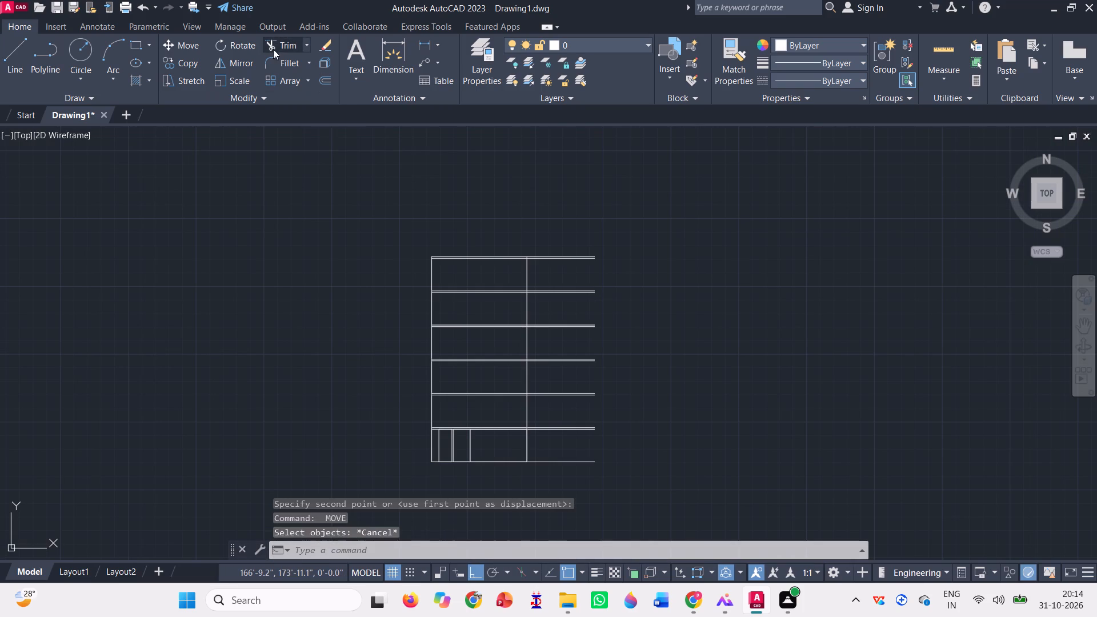
pyautogui.click(555, 480)
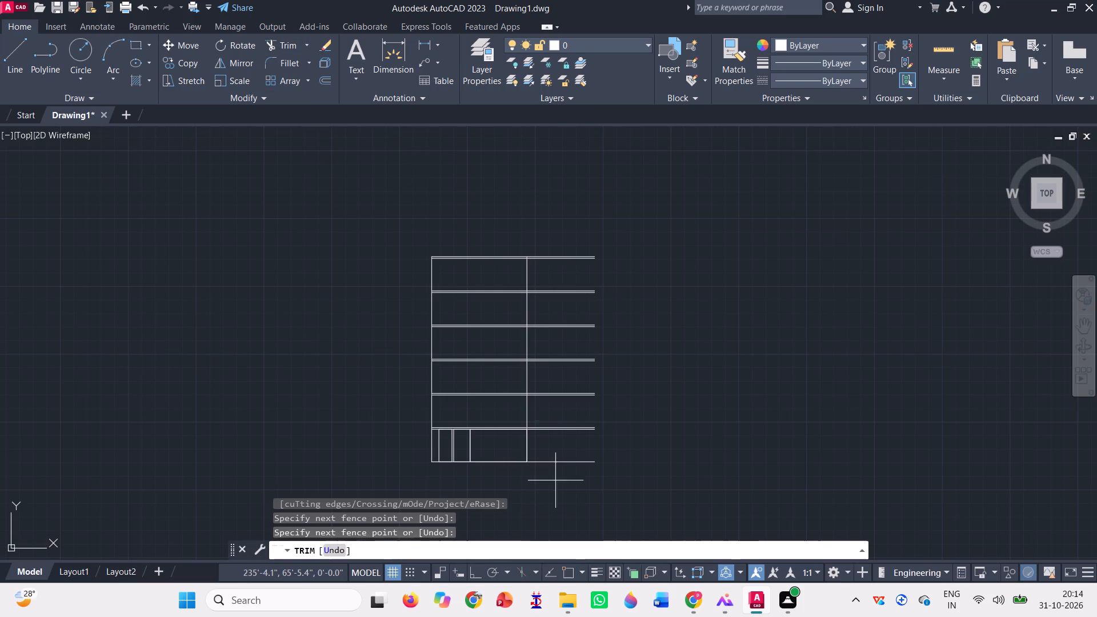
pyautogui.click(570, 242)
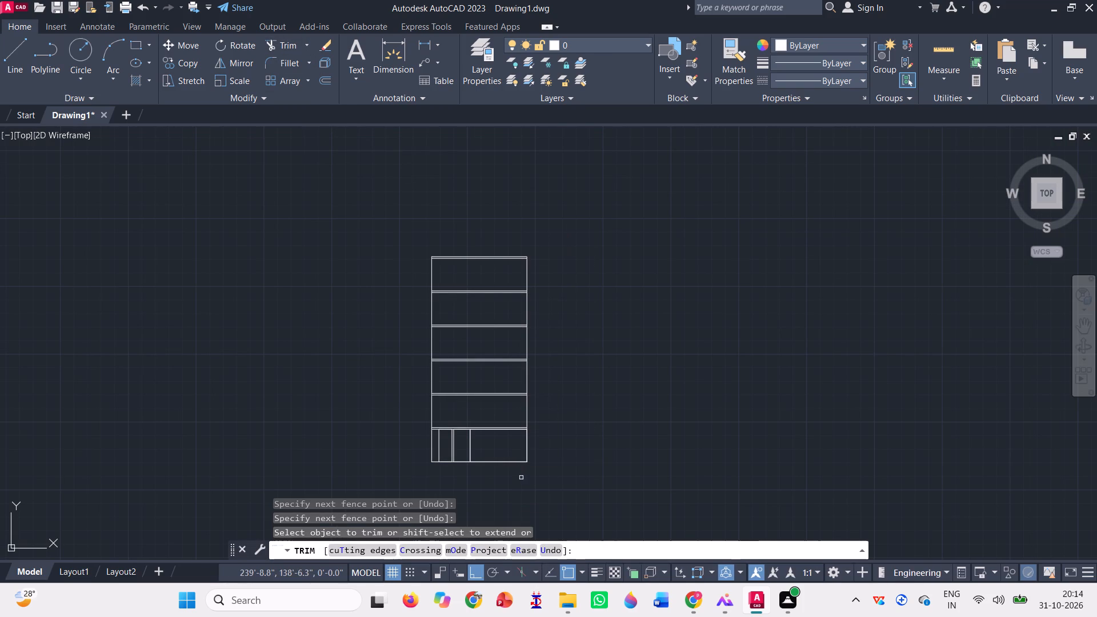
pyautogui.press('Escape')
# With ortho off, draw a short slanted line from the first rectangle's upper-right corner to just below the top of the second rectangle's left edge.
pyautogui.scroll(3, 465, 471)
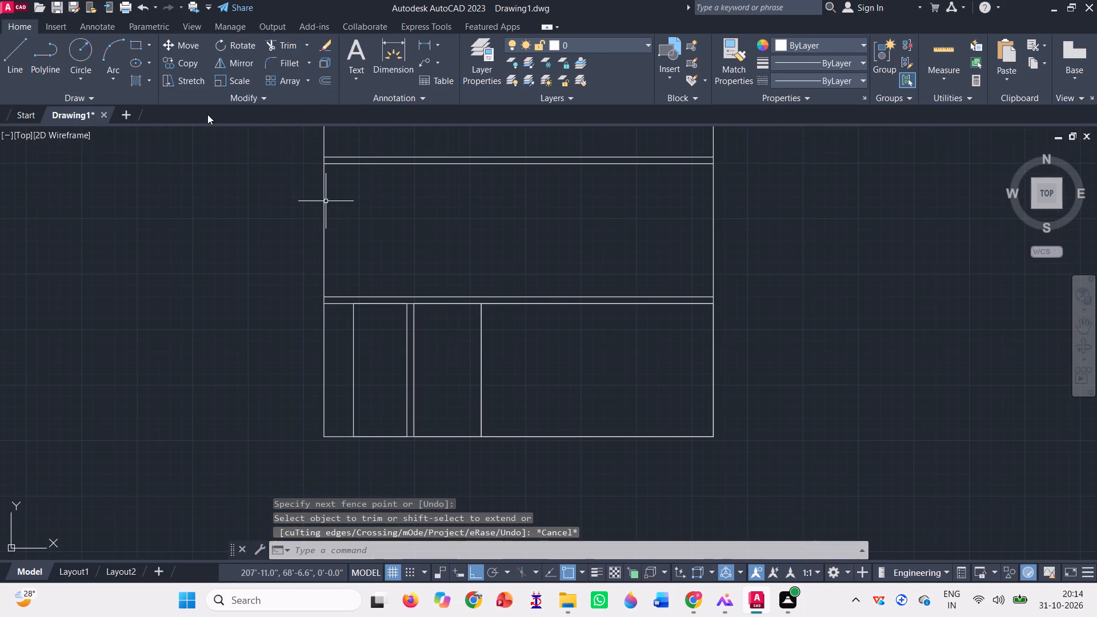
pyautogui.click(21, 65)
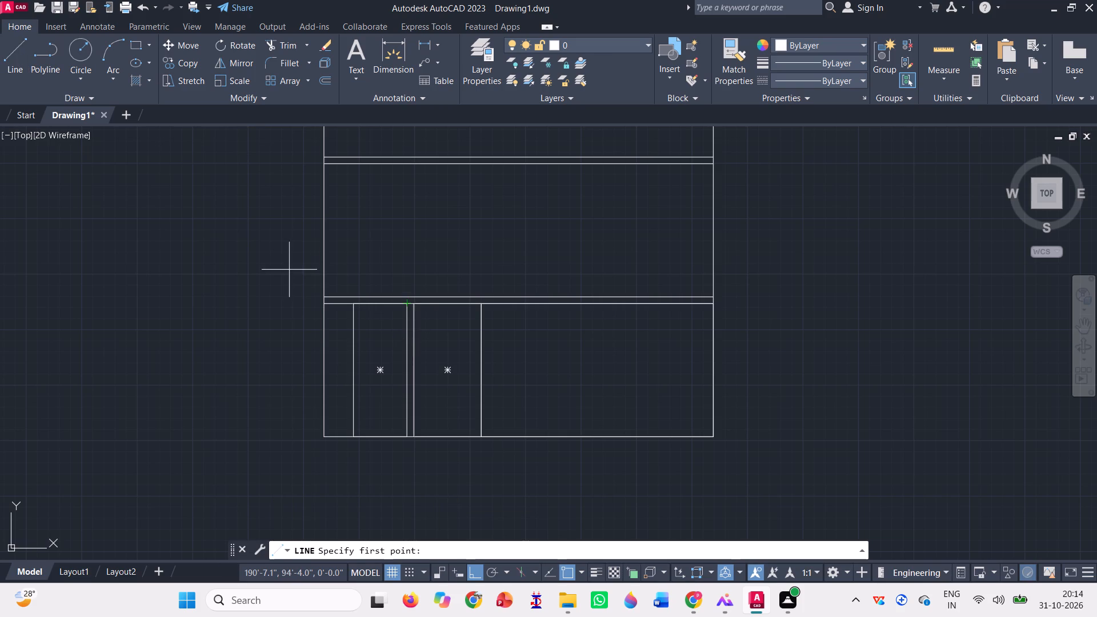
pyautogui.scroll(2, 433, 303)
pyautogui.scroll(-1, 355, 303)
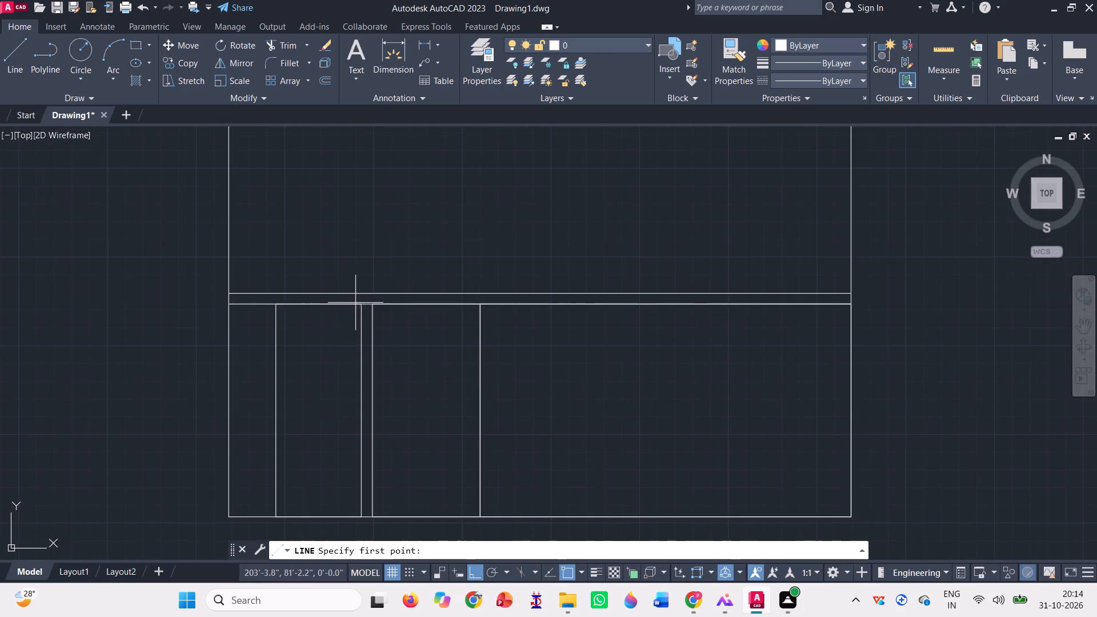
pyautogui.press('F8')
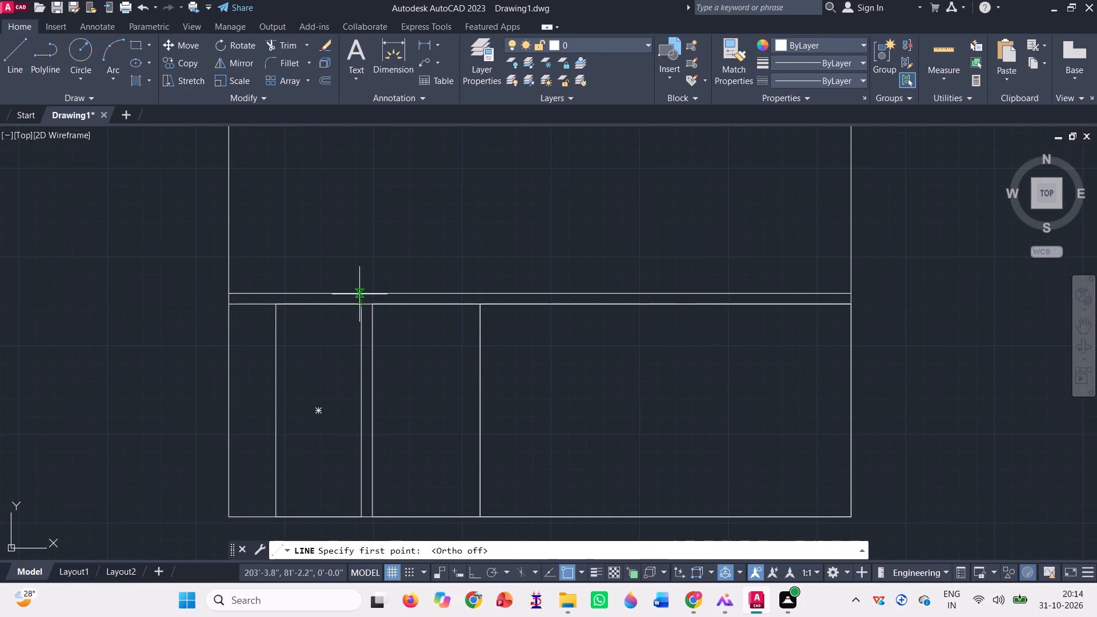
pyautogui.scroll(1, 370, 301)
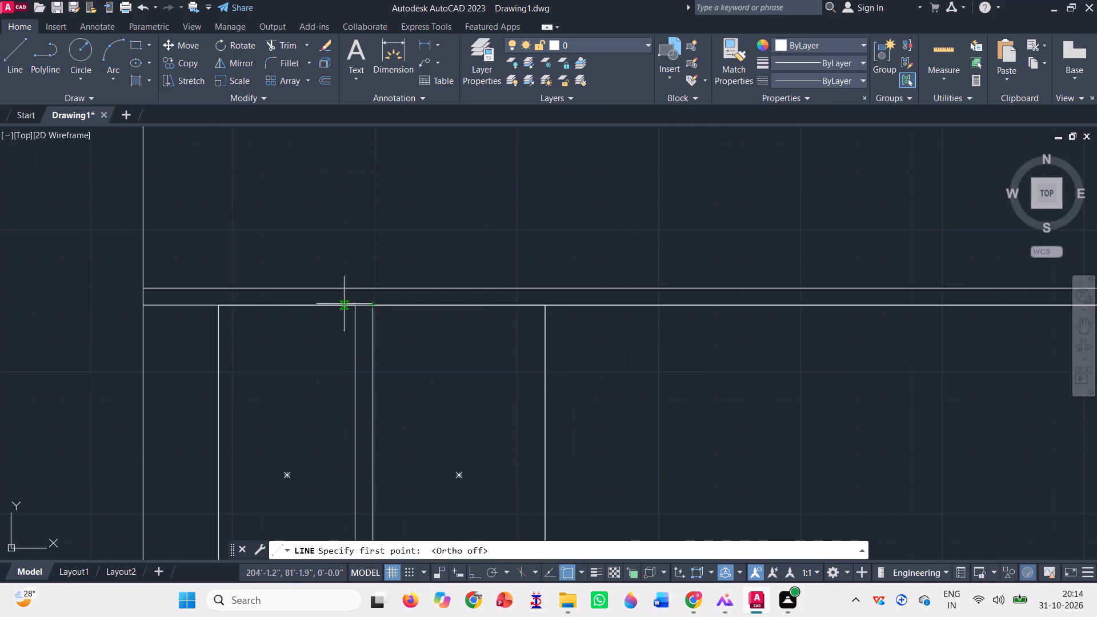
pyautogui.click(357, 302)
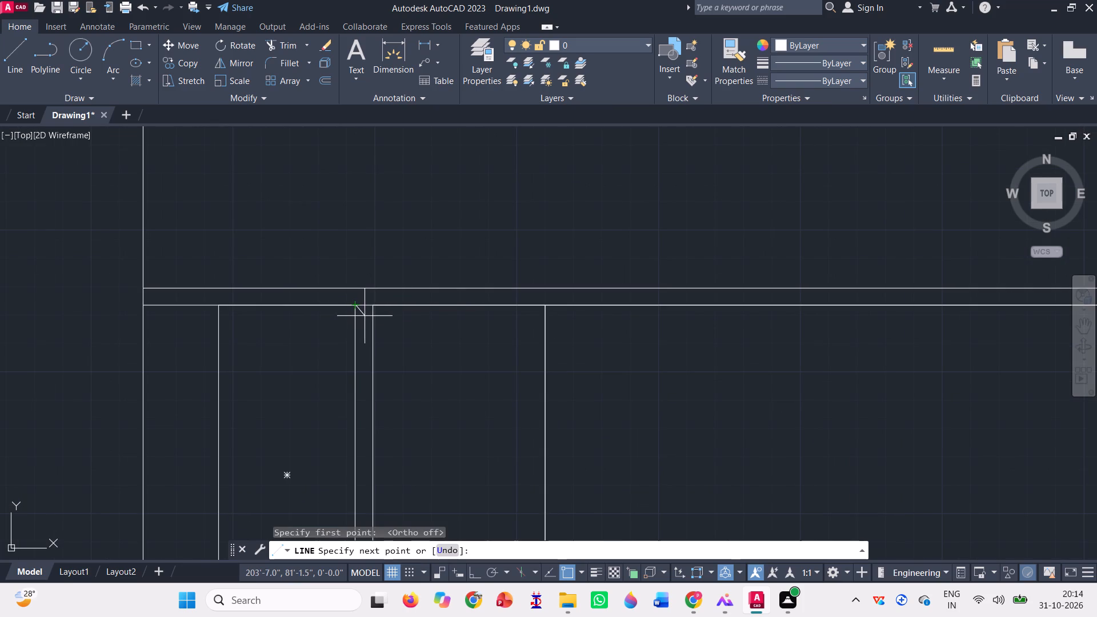
pyautogui.scroll(2, 369, 309)
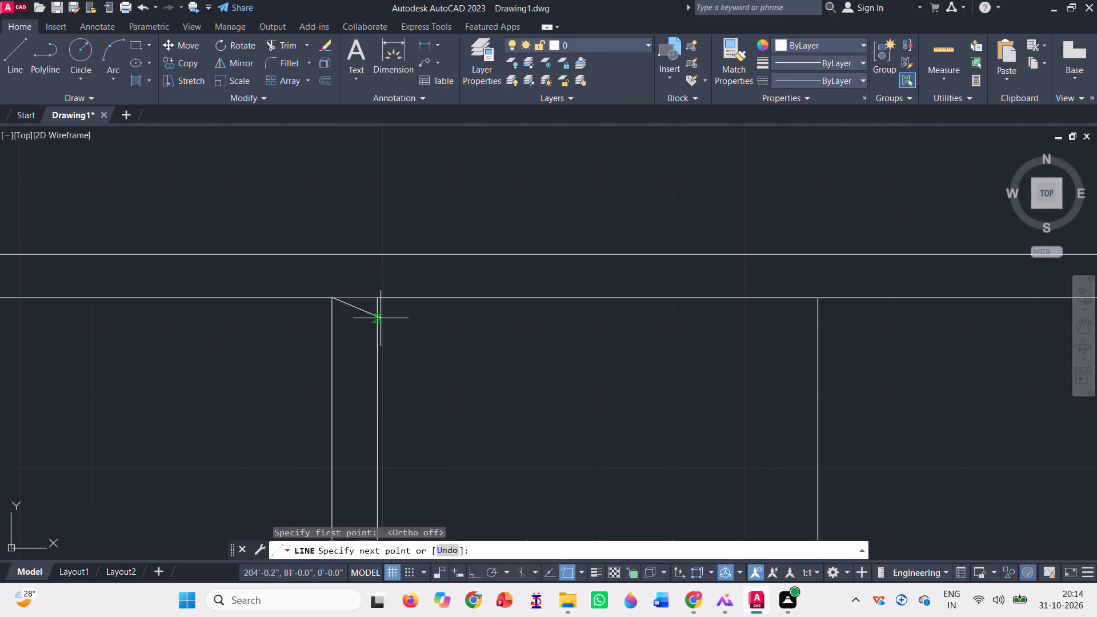
pyautogui.click(375, 318)
pyautogui.scroll(-2, 351, 302)
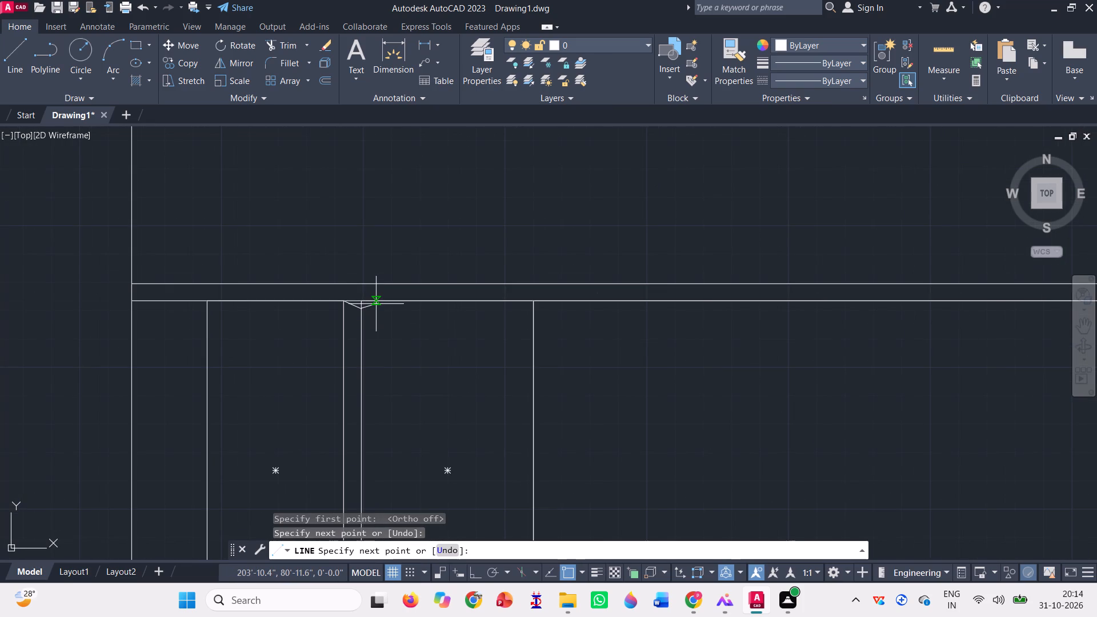
pyautogui.press('space')
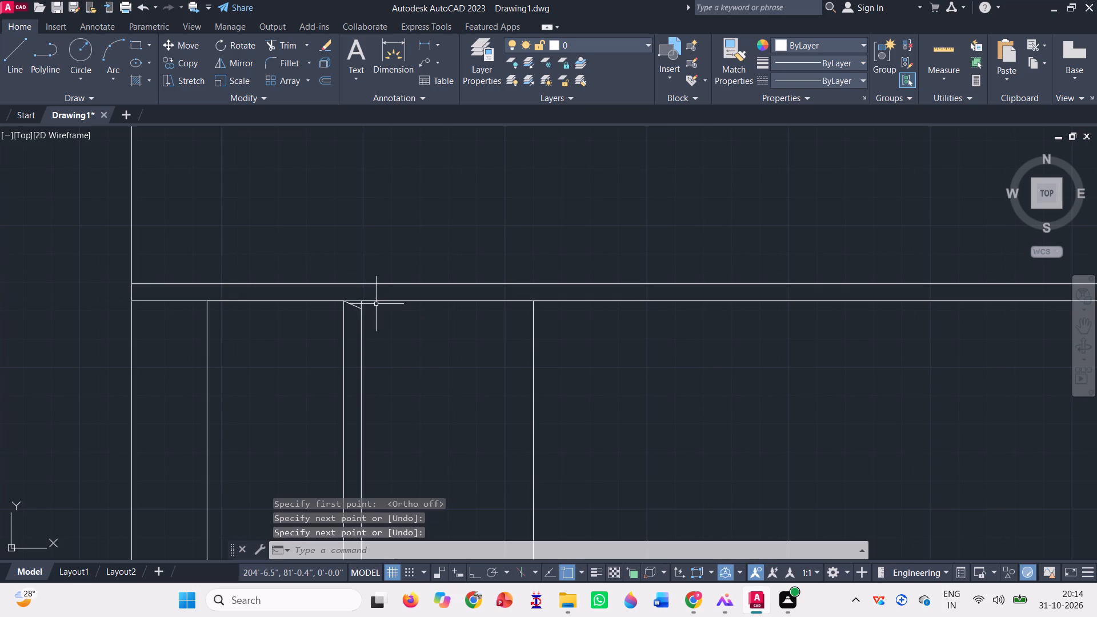
# Draw a rectangle from the slanted line's lower end to the second rectangle's lower-right corner on the base line.
pyautogui.click(136, 42)
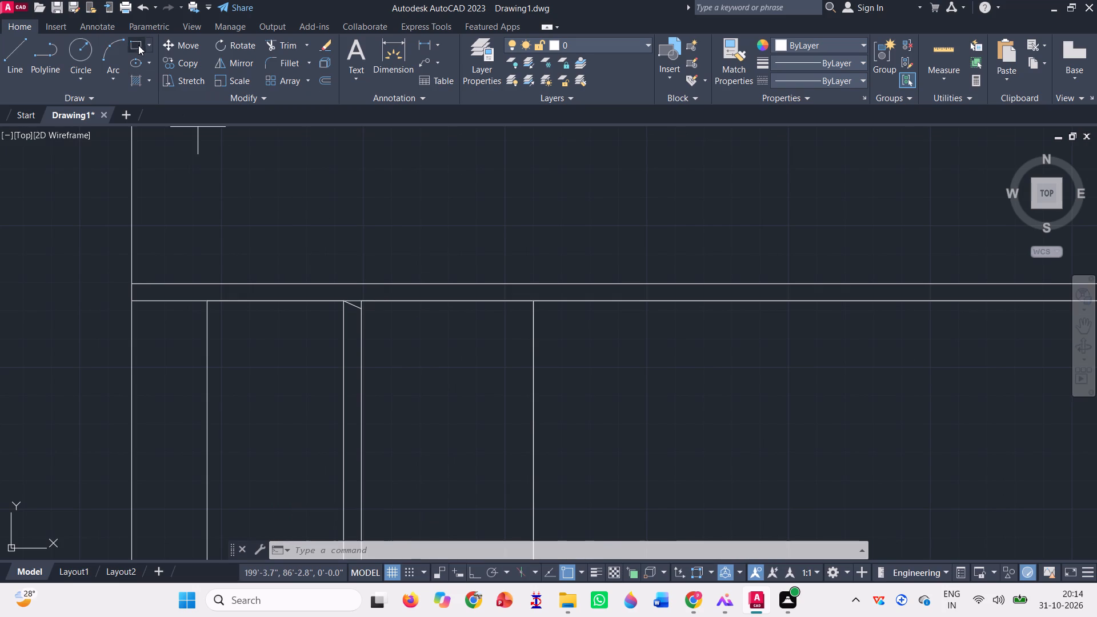
pyautogui.scroll(2, 391, 299)
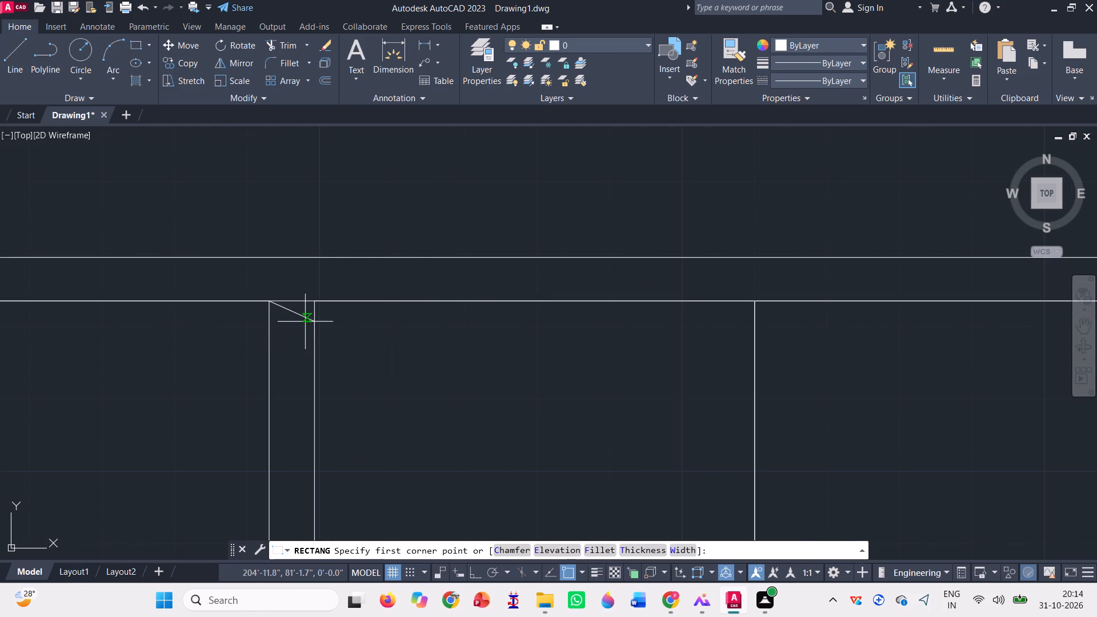
pyautogui.click(313, 320)
pyautogui.scroll(-2, 283, 265)
pyautogui.scroll(-2, 332, 263)
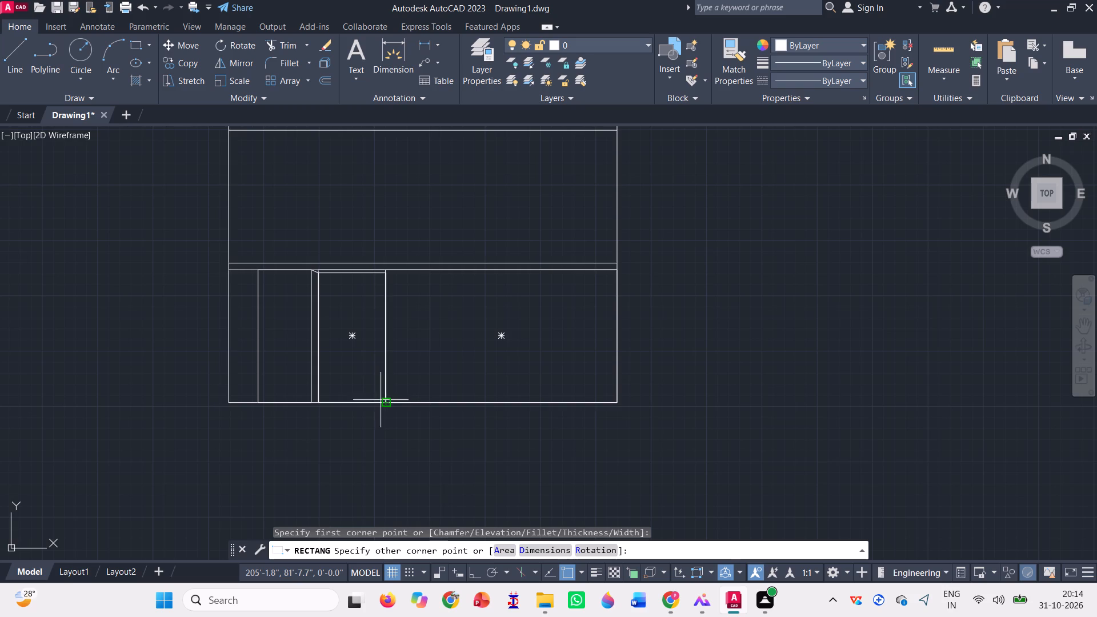
pyautogui.click(384, 402)
pyautogui.scroll(3, 358, 284)
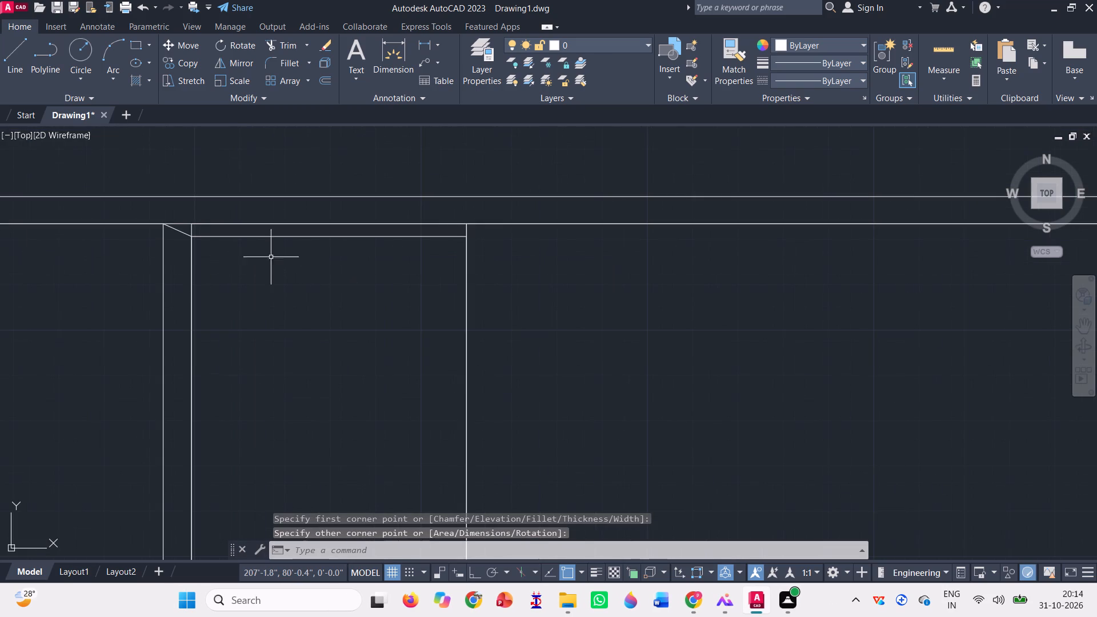
# Erase the original, taller second rectangle that reaches the wall's underside.
pyautogui.scroll(3, 200, 233)
pyautogui.click(155, 227)
pyautogui.click(173, 222)
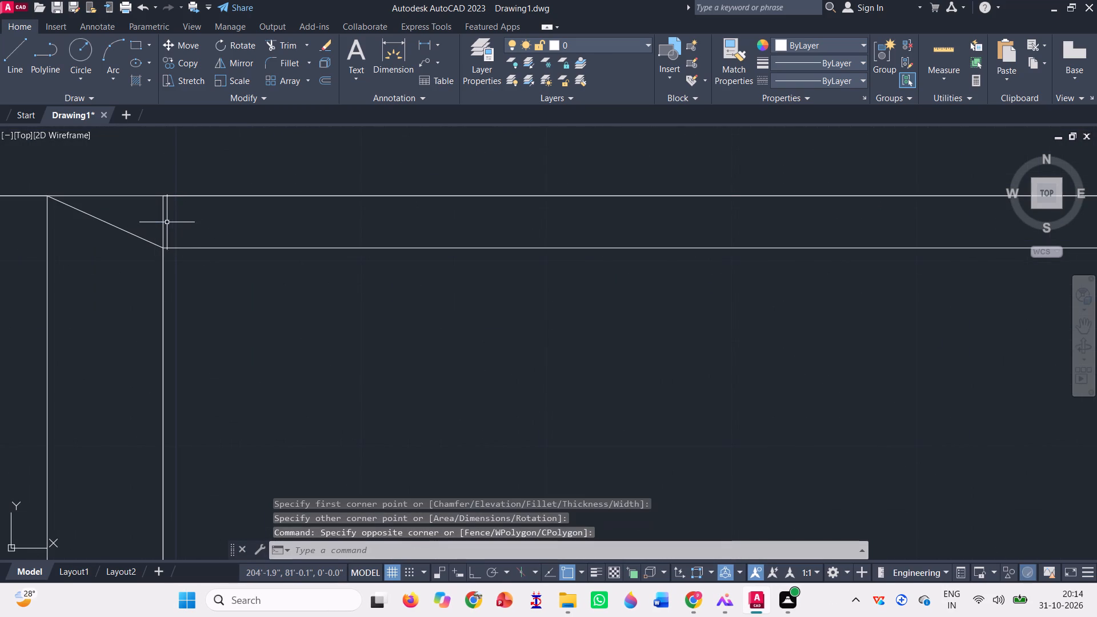
pyautogui.click(165, 223)
pyautogui.scroll(-4, 167, 264)
pyautogui.press('Delete')
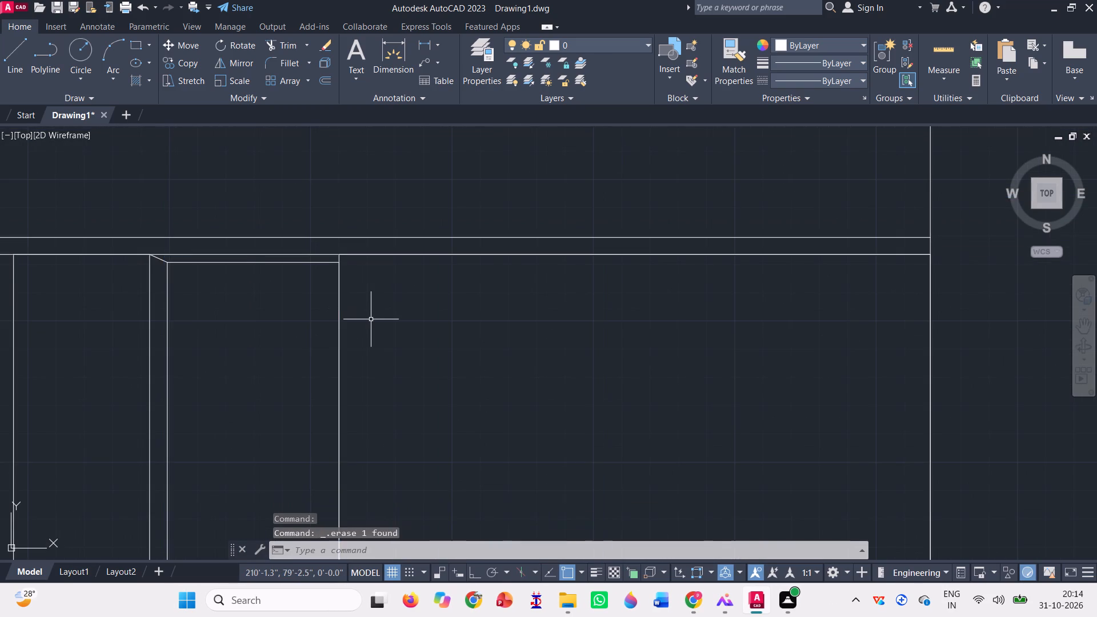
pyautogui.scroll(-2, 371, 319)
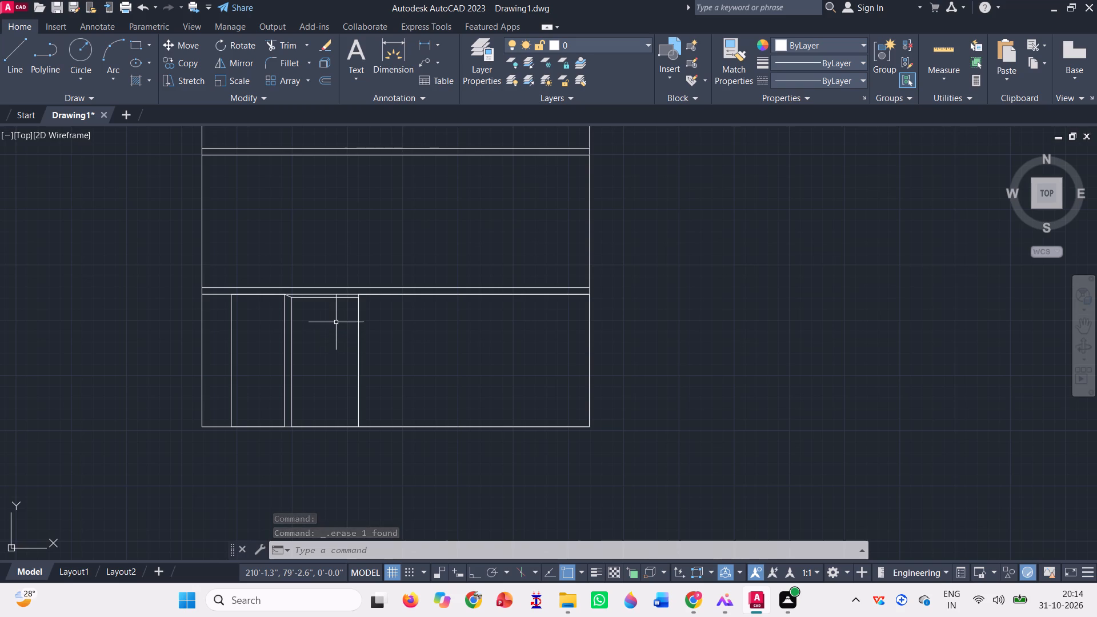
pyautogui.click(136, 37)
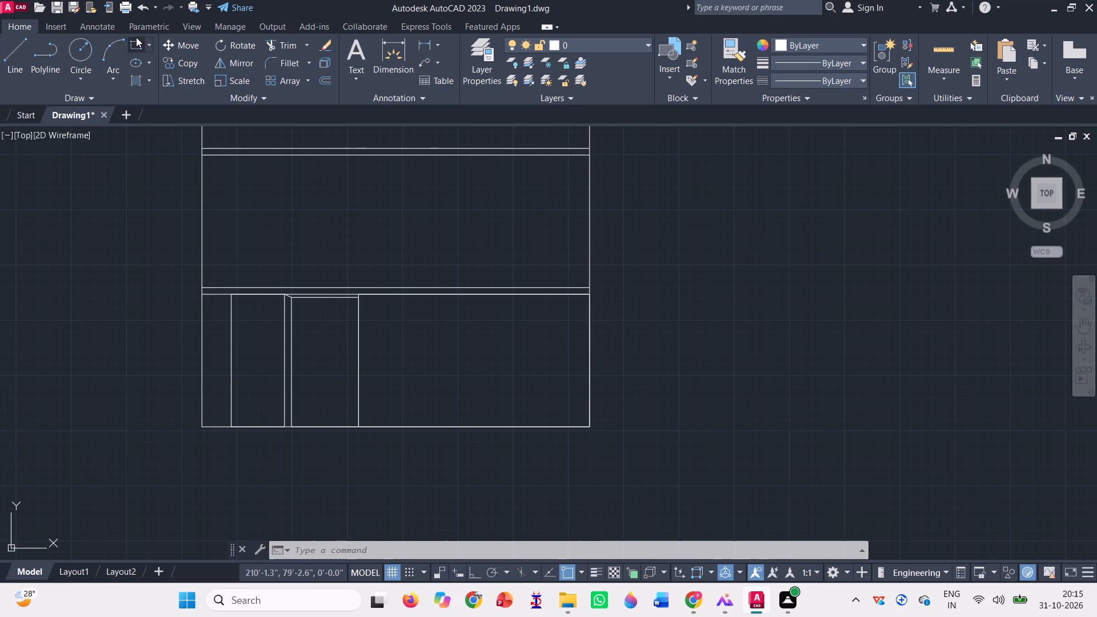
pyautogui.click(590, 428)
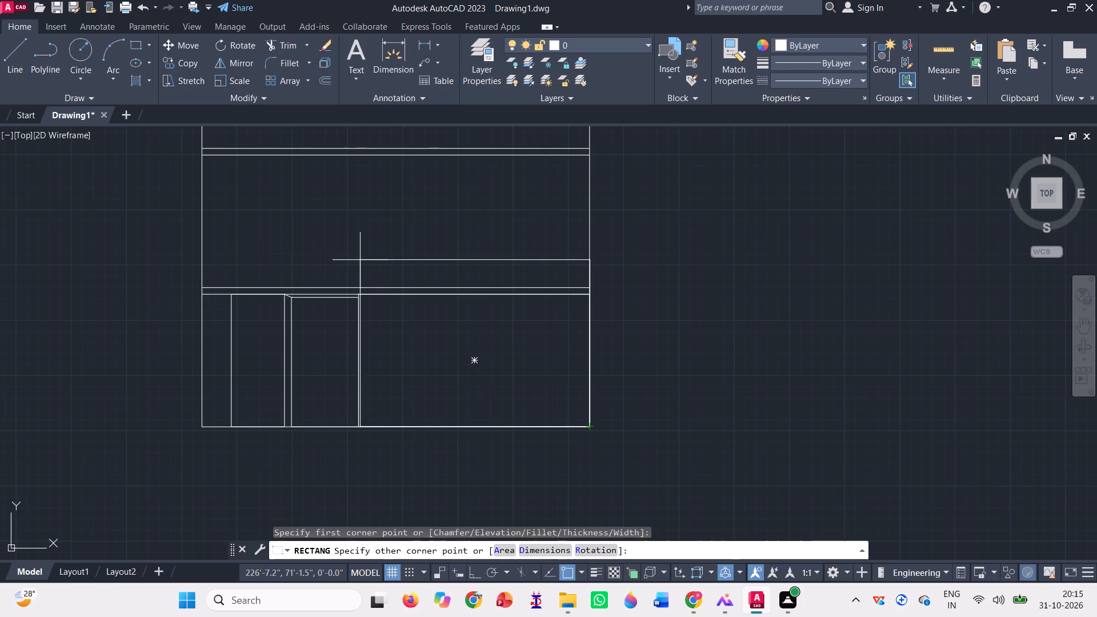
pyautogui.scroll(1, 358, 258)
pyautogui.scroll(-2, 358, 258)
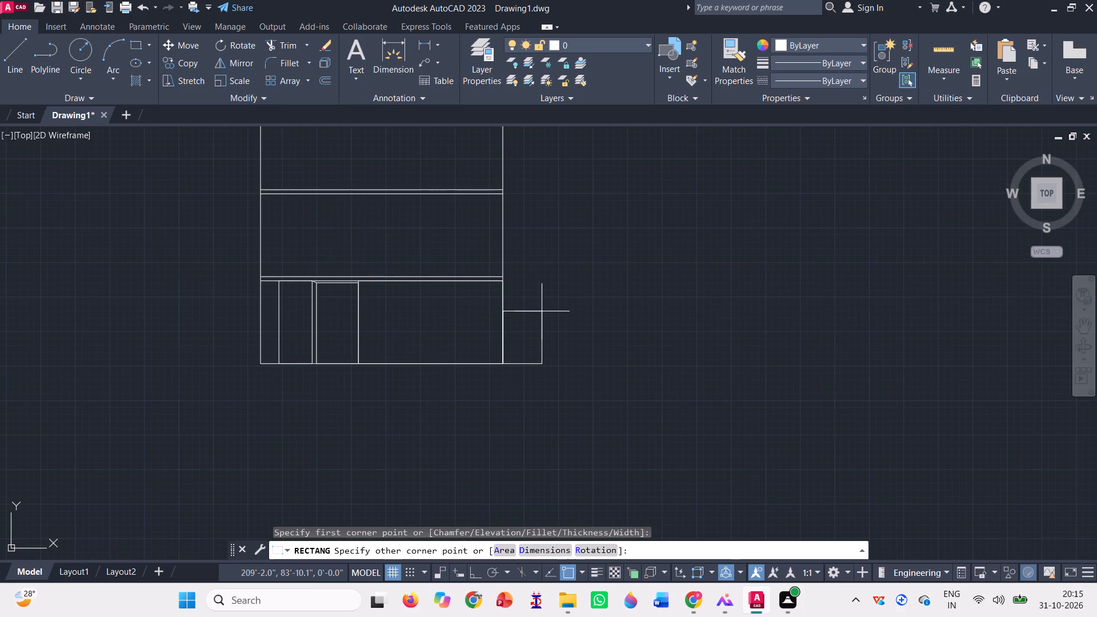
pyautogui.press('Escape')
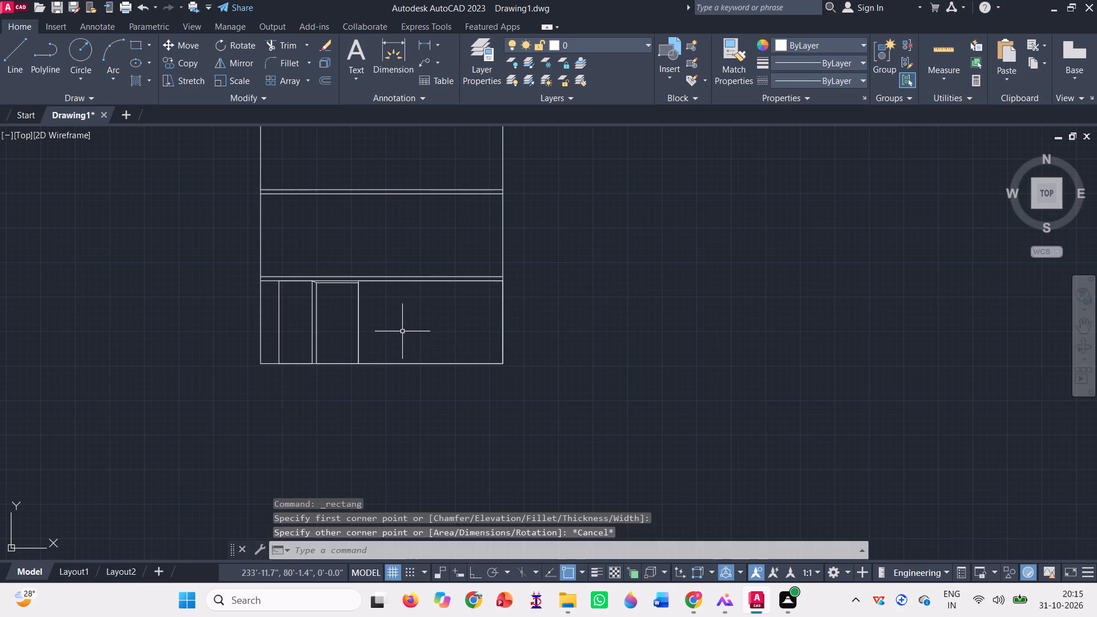
# With ortho on, draw a vertical construction line through the second compartment's right edge where it meets the lowest wall's underside.
pyautogui.press('x')
pyautogui.press('l')
pyautogui.press('Return')
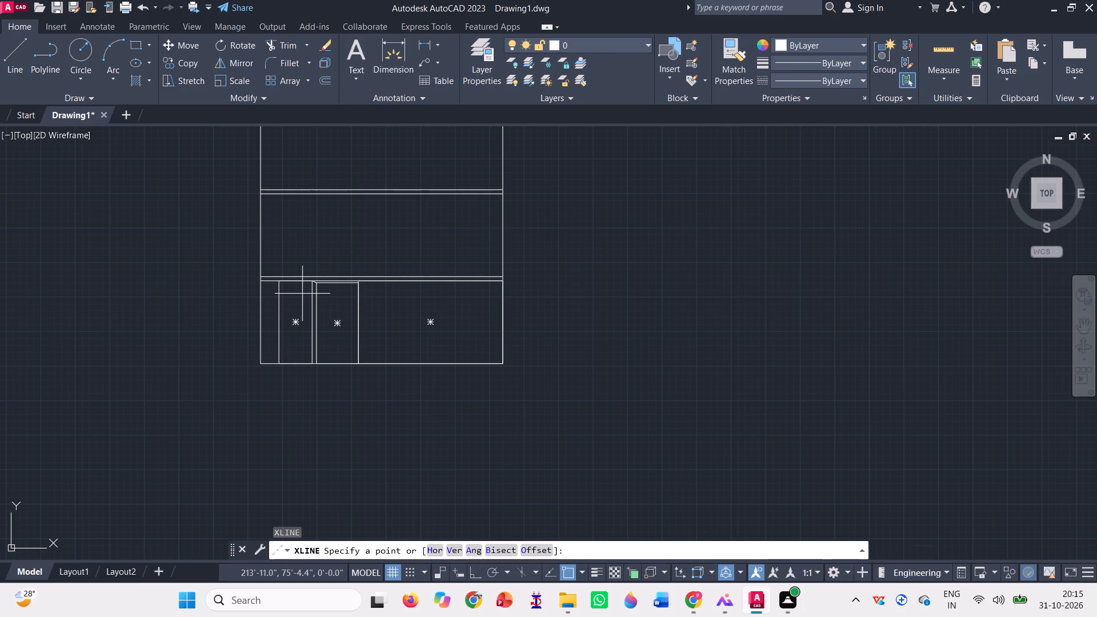
pyautogui.scroll(3, 305, 288)
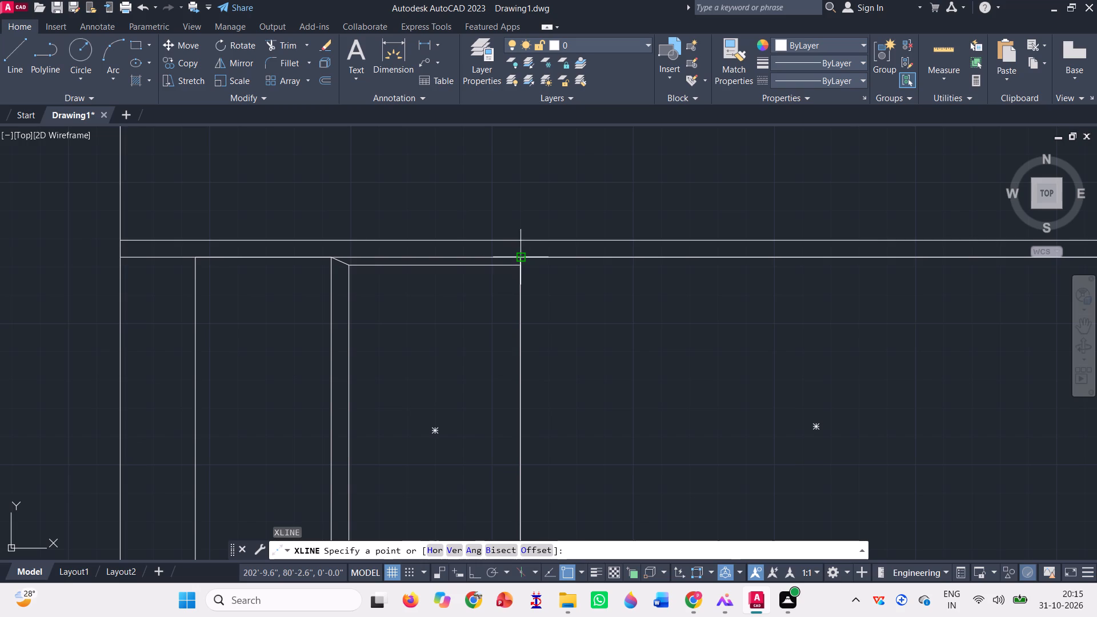
pyautogui.click(519, 258)
pyautogui.press('F8')
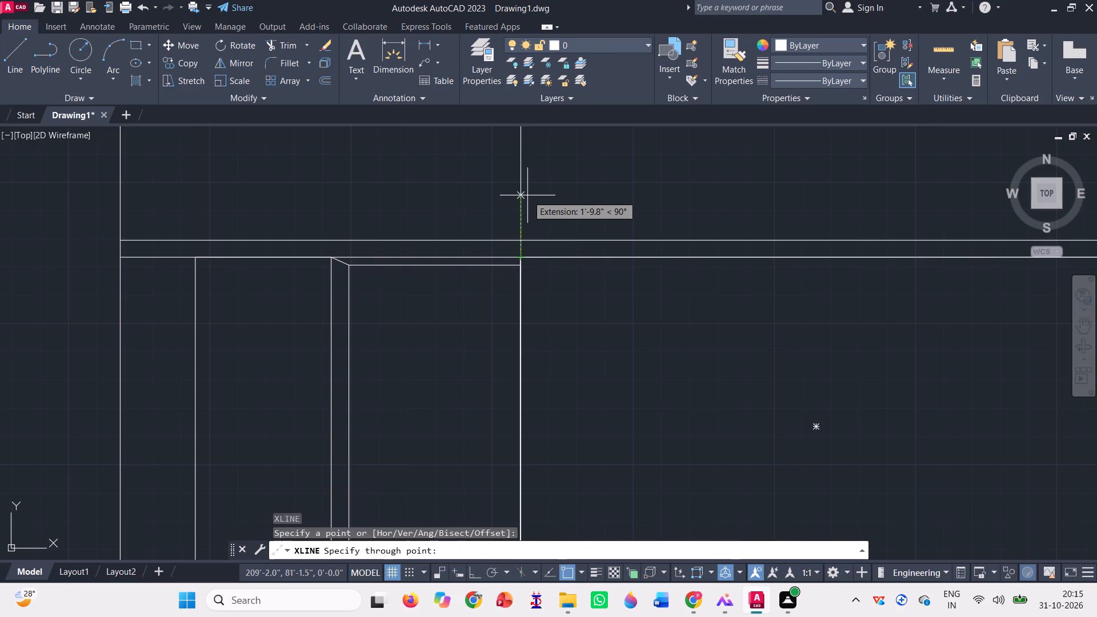
pyautogui.click(527, 194)
pyautogui.scroll(-1, 441, 263)
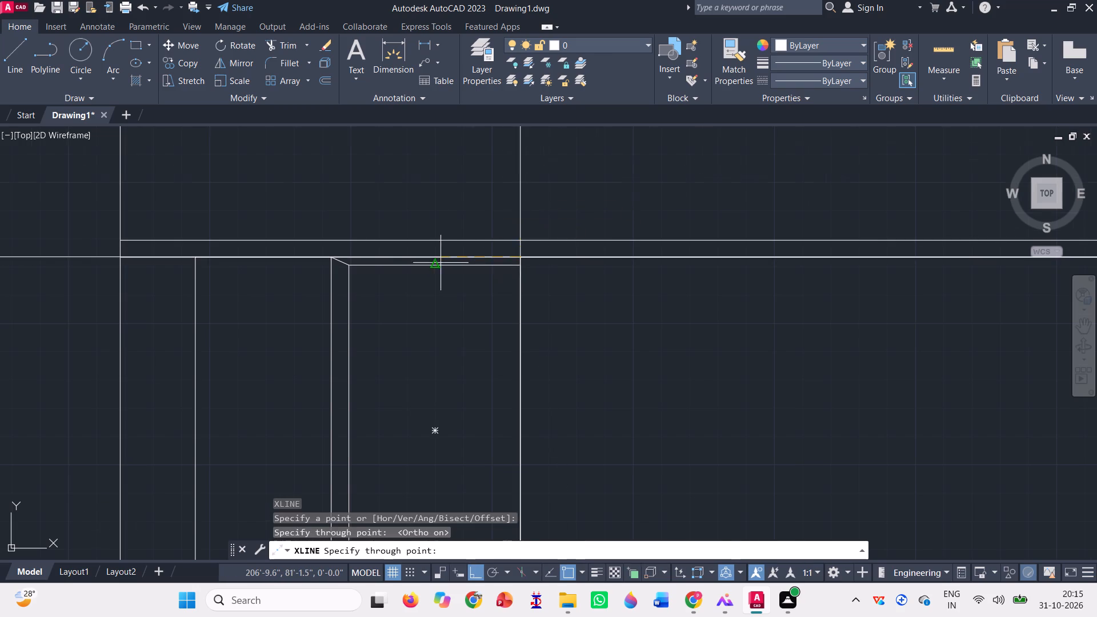
pyautogui.scroll(-1, 441, 263)
pyautogui.press('Escape')
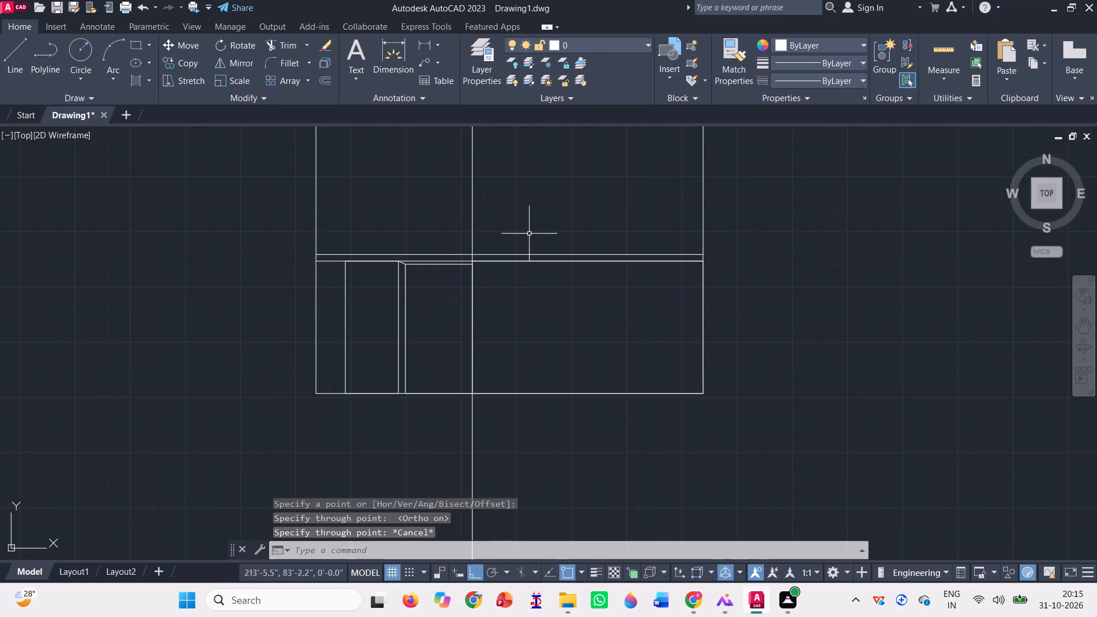
# Draw a rectangle from the bottom bay's lower-right corner to a point on the construction line just above the lowest wall.
pyautogui.click(141, 35)
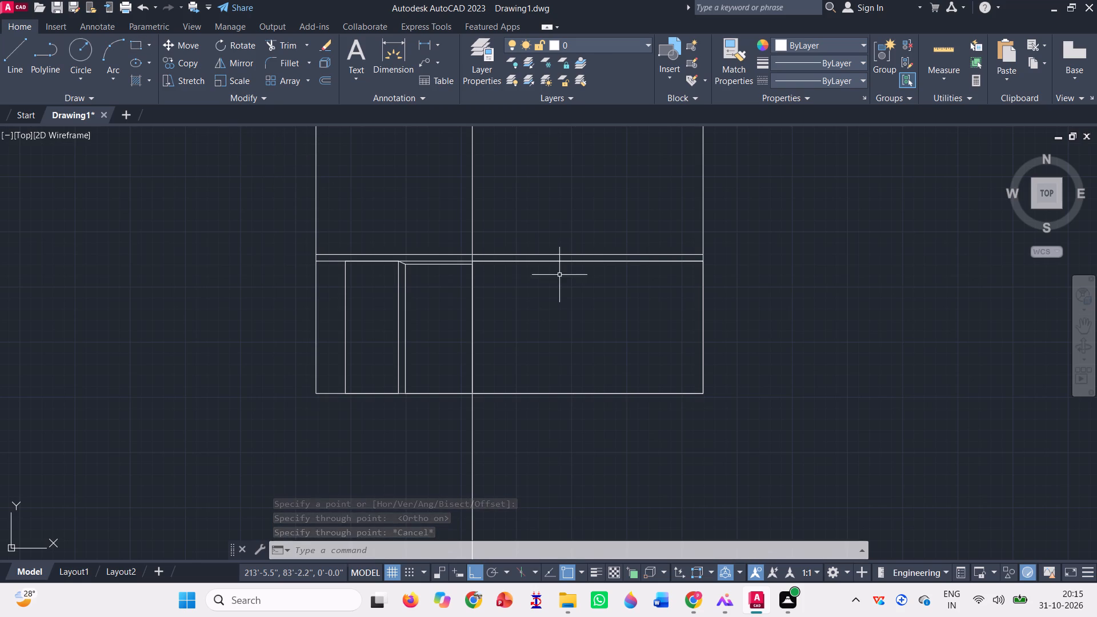
pyautogui.click(137, 45)
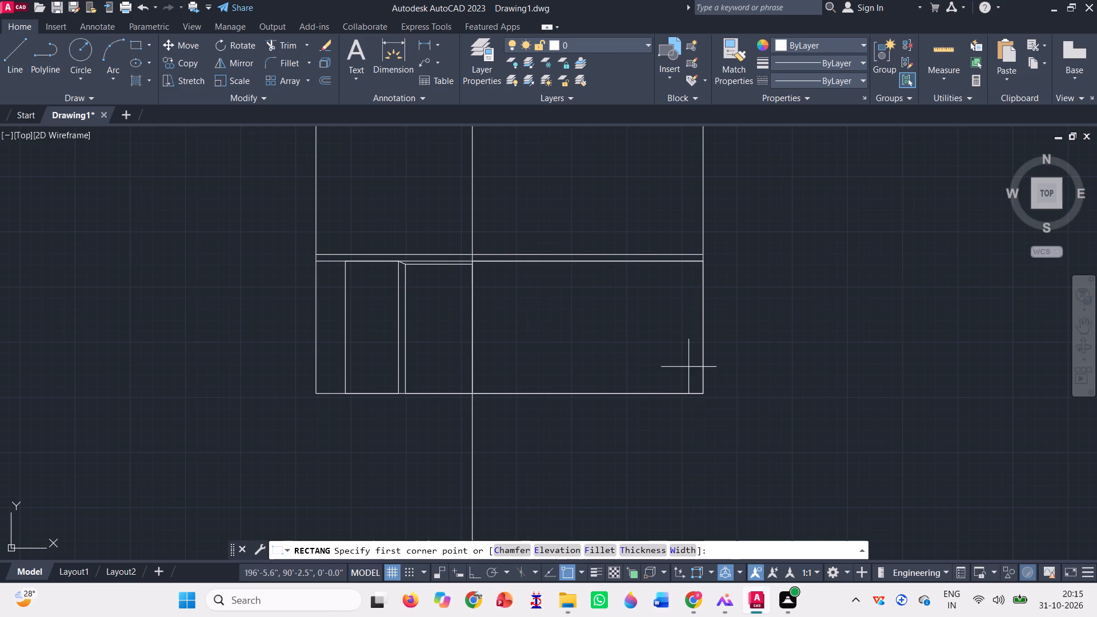
pyautogui.click(703, 392)
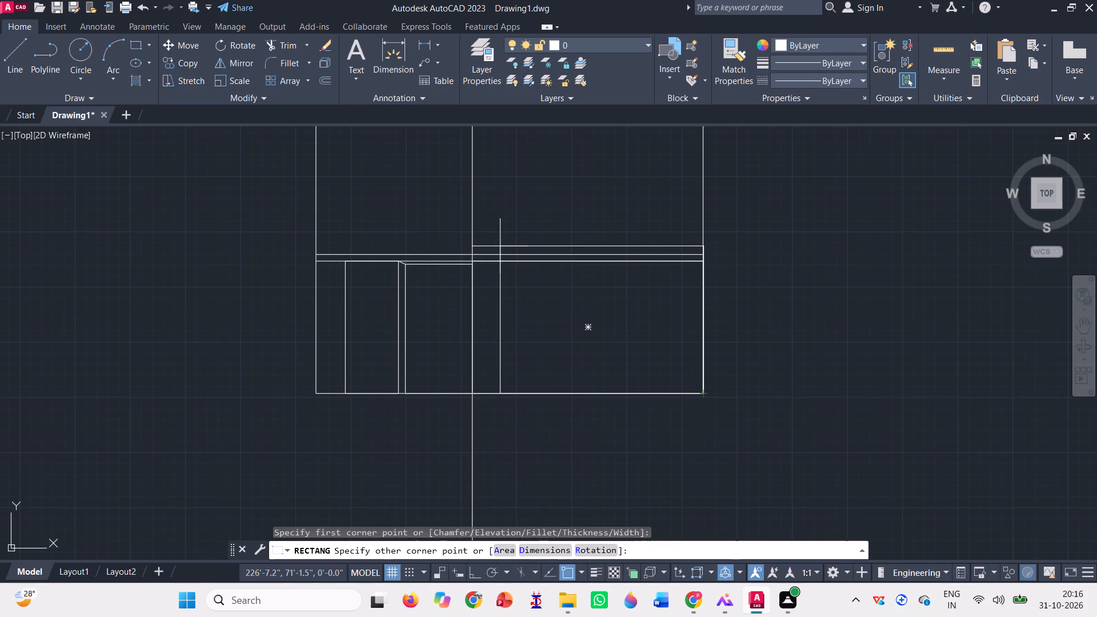
pyautogui.scroll(1, 500, 246)
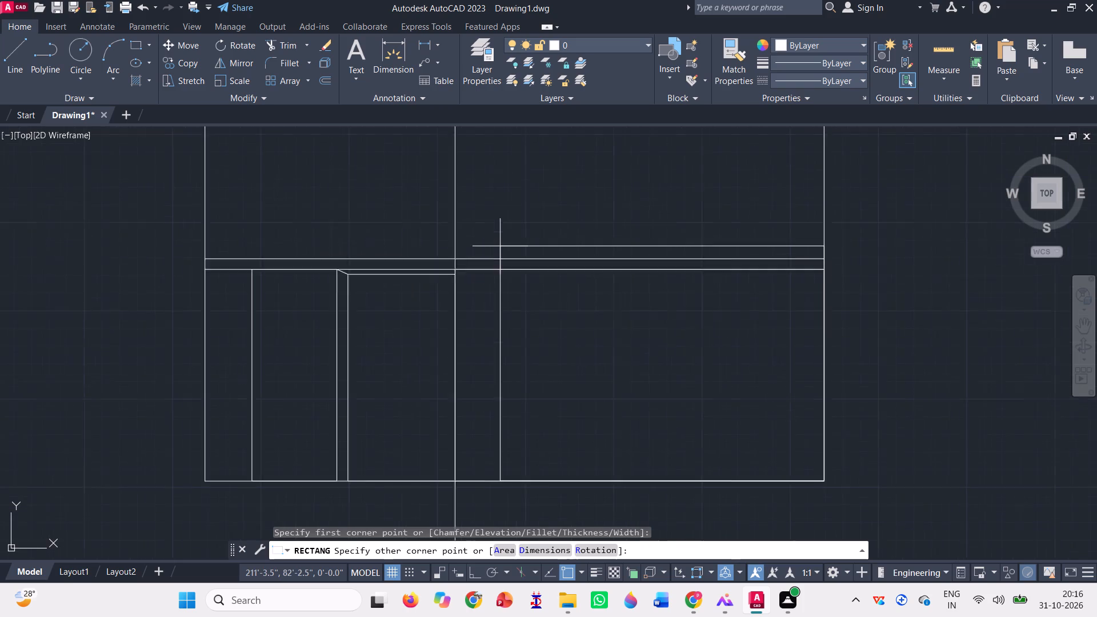
pyautogui.scroll(1, 500, 246)
pyautogui.scroll(-1, 447, 231)
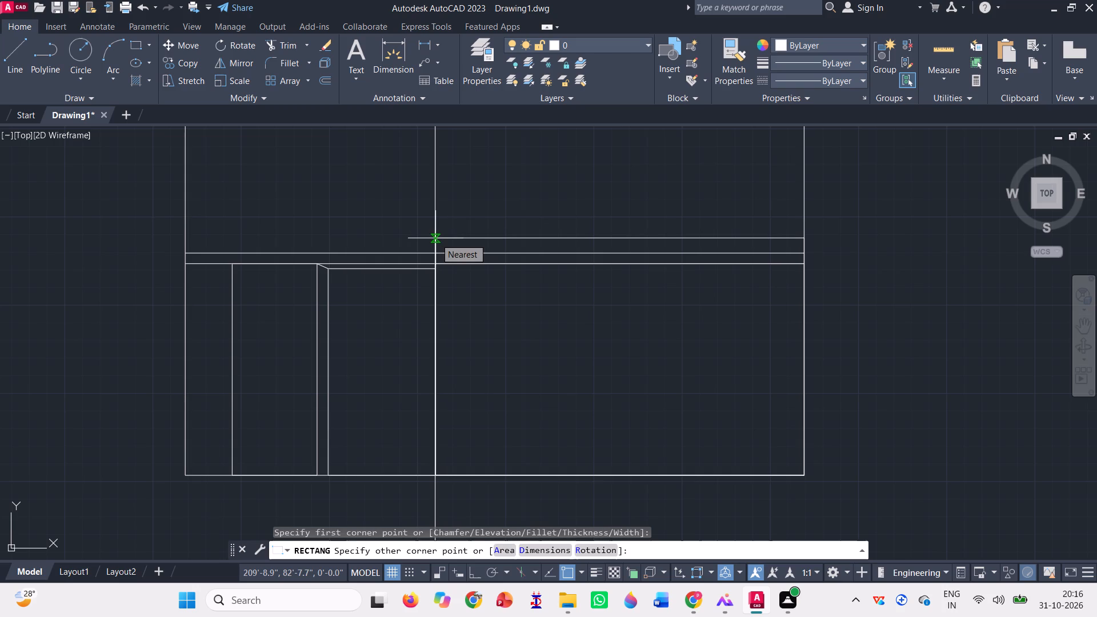
pyautogui.click(435, 238)
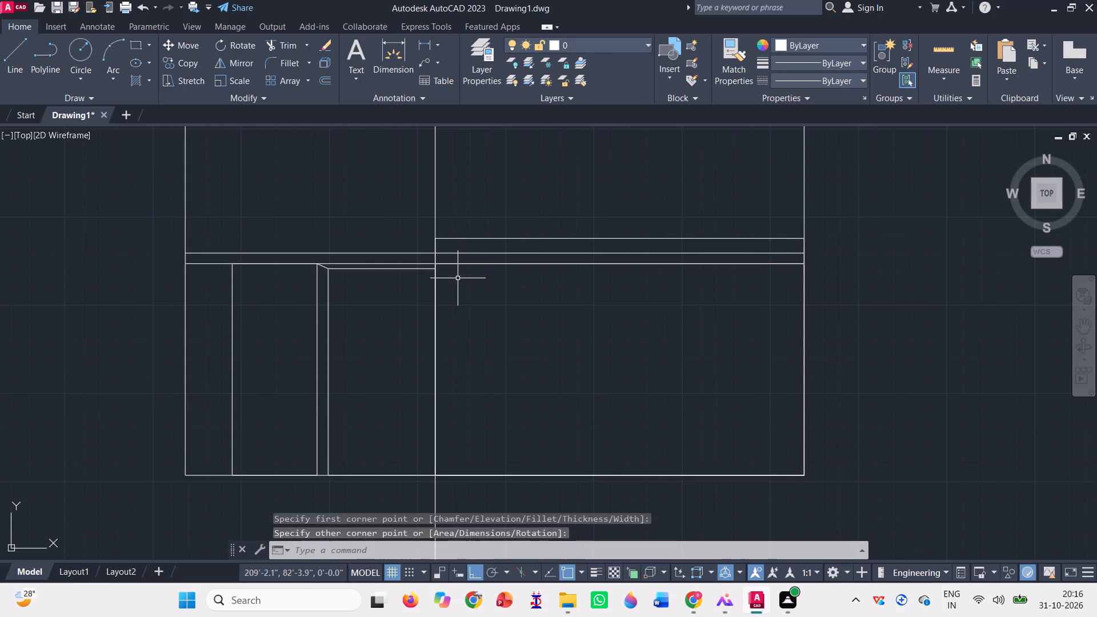
# Erase the upper line of the lowest wall, above the bottom bay.
pyautogui.scroll(1, 485, 281)
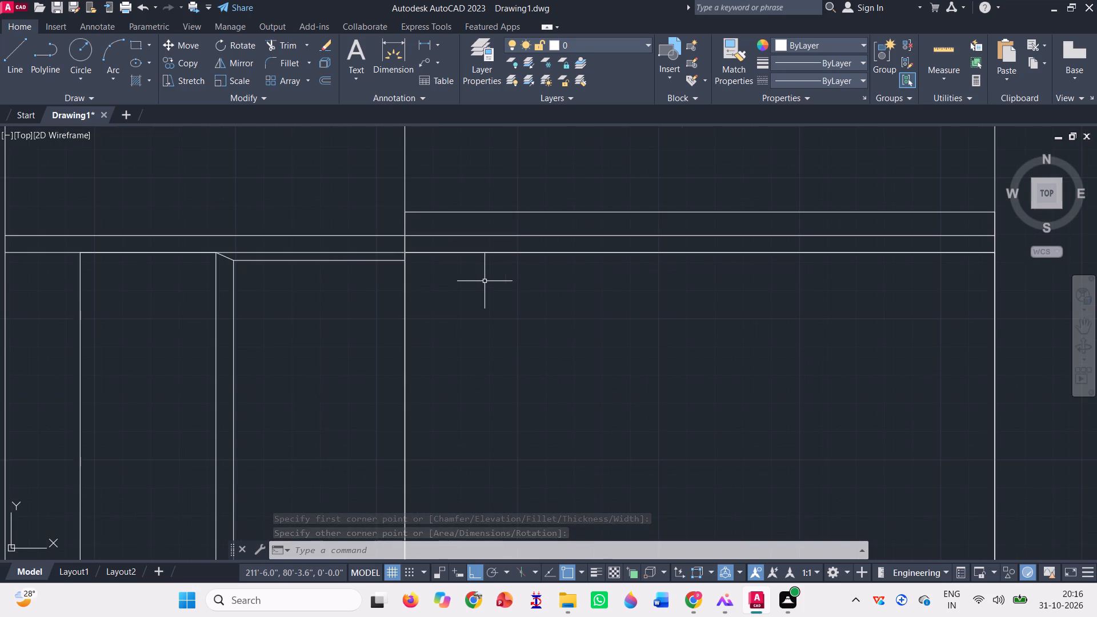
pyautogui.click(485, 281)
pyautogui.click(478, 279)
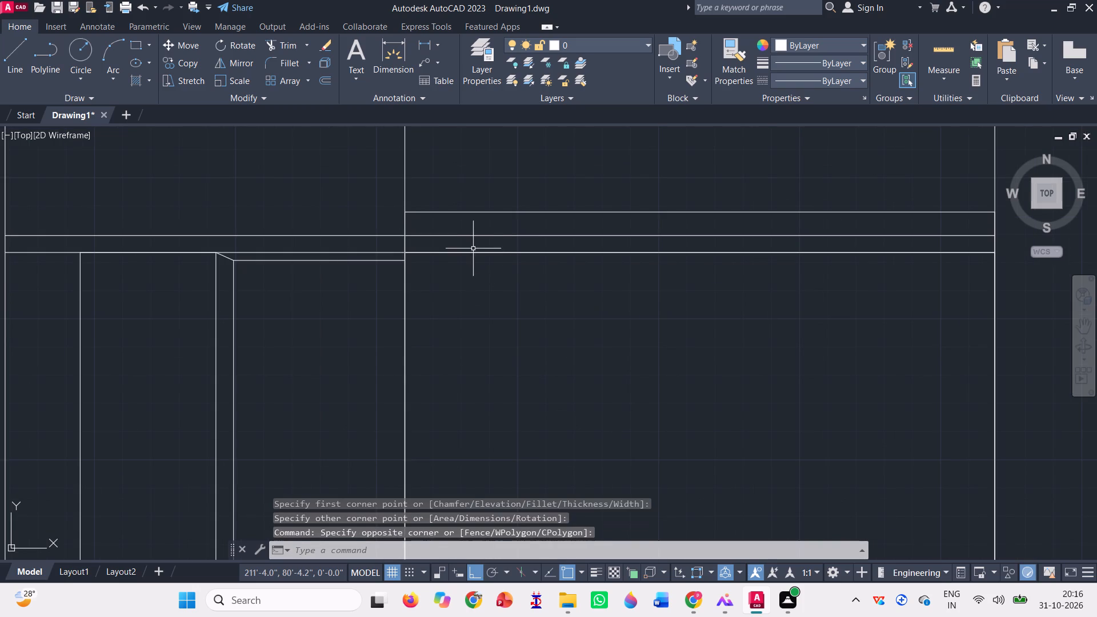
pyautogui.click(473, 248)
pyautogui.click(454, 232)
pyautogui.scroll(-2, 455, 238)
pyautogui.press('Delete')
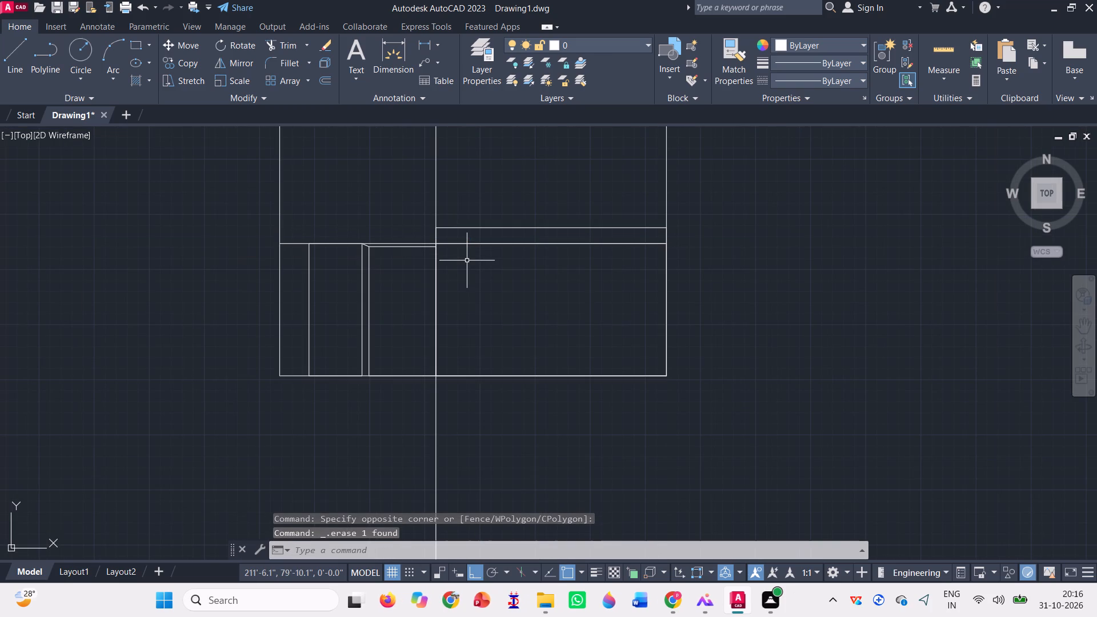
# Erase the original, shorter third rectangle that reaches only the lowest wall's underside.
pyautogui.scroll(1, 446, 240)
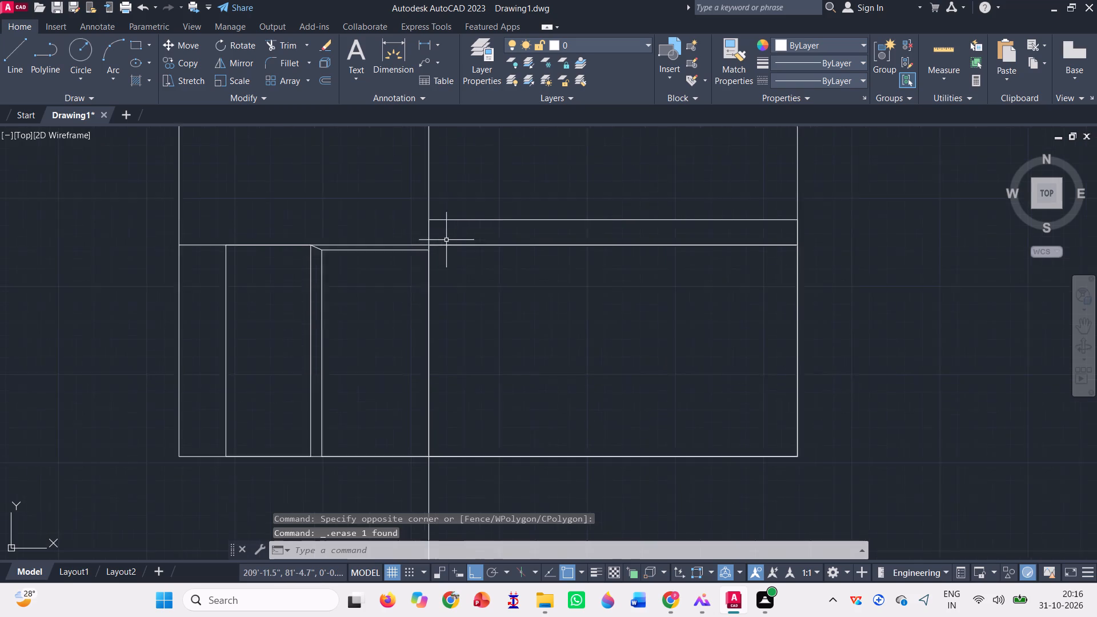
pyautogui.scroll(1, 446, 240)
pyautogui.click(449, 247)
pyautogui.scroll(-3, 451, 259)
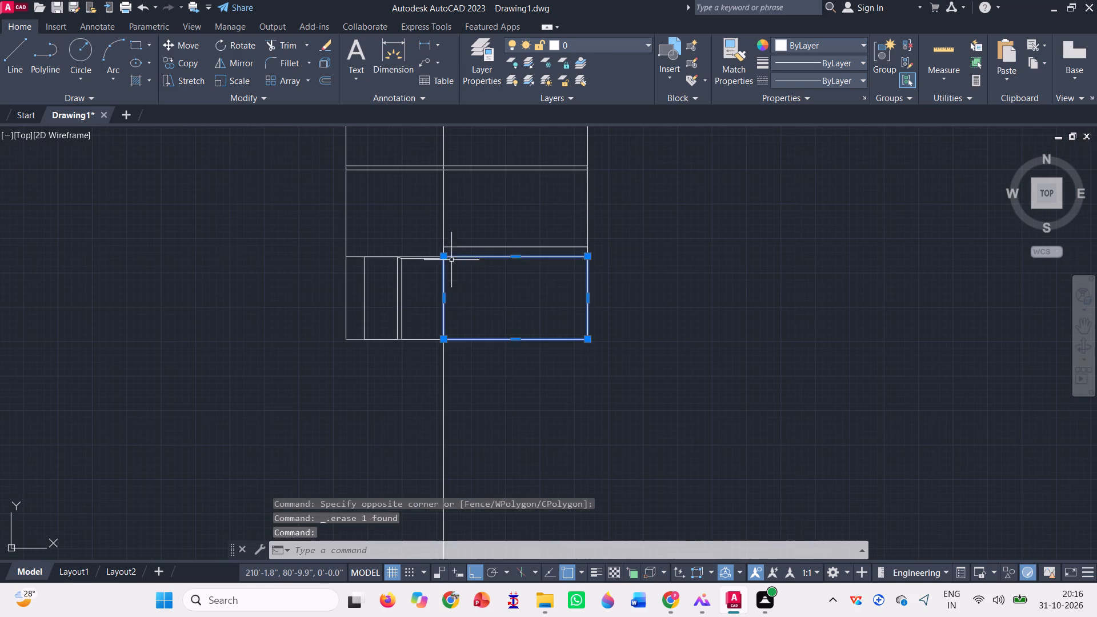
pyautogui.press('Delete')
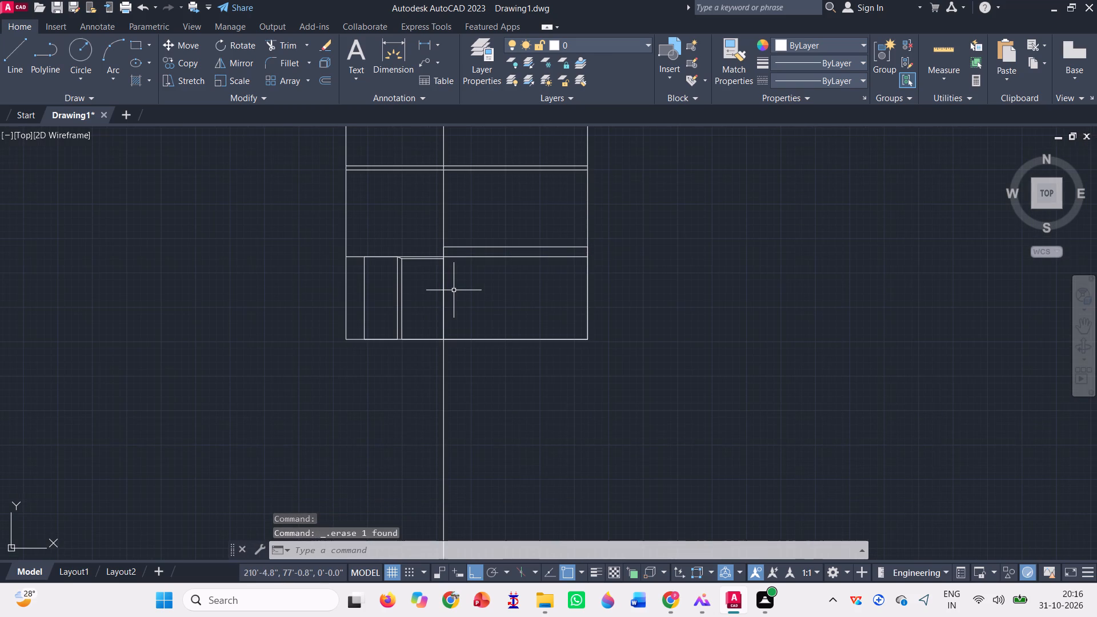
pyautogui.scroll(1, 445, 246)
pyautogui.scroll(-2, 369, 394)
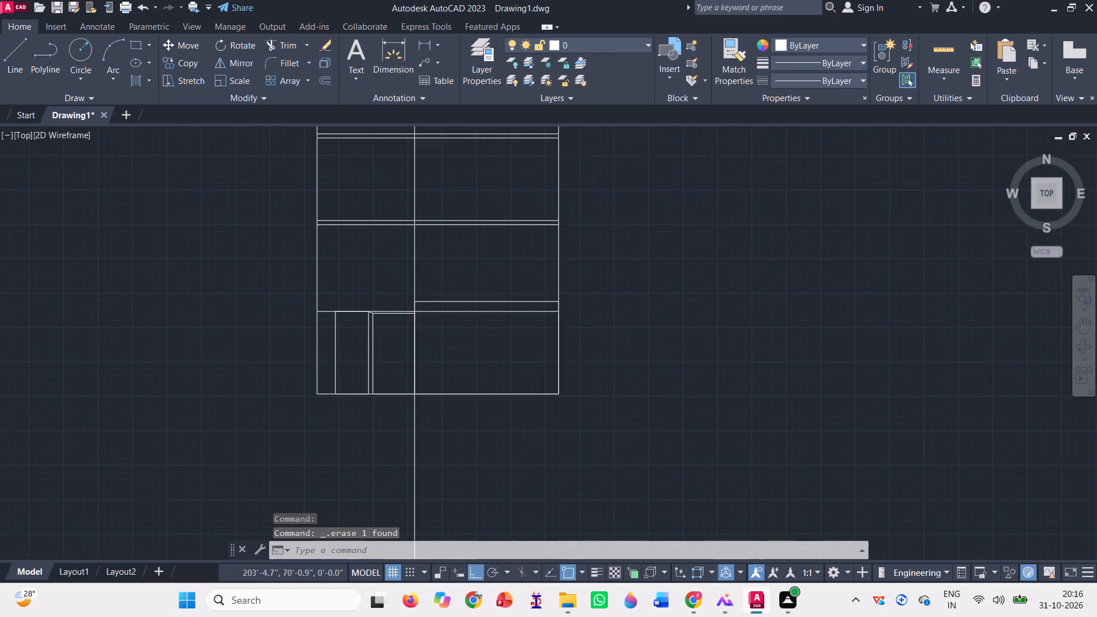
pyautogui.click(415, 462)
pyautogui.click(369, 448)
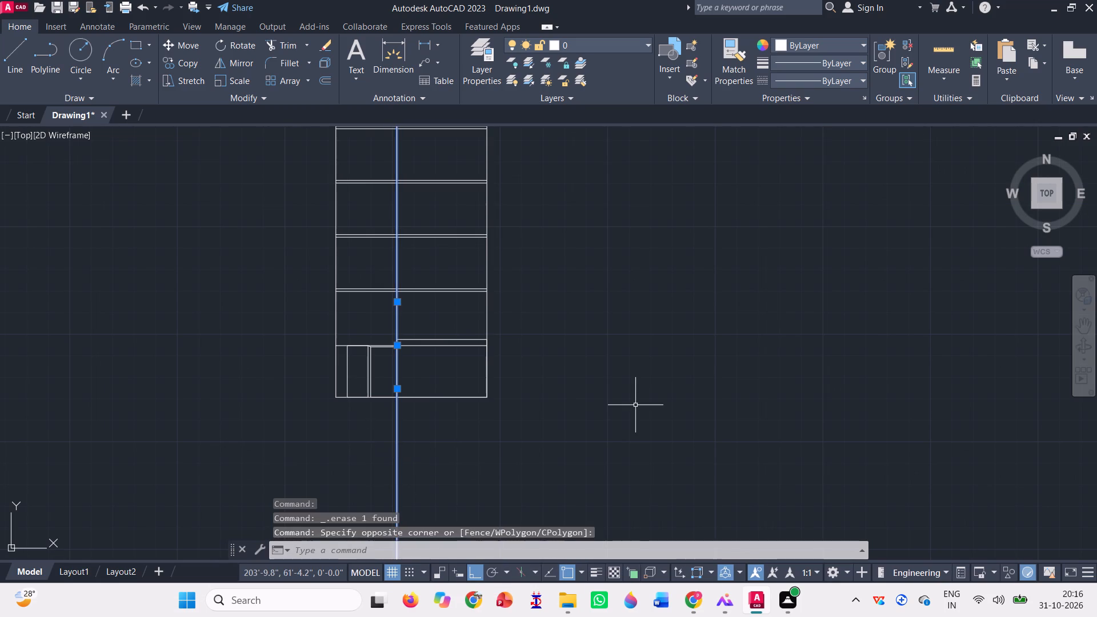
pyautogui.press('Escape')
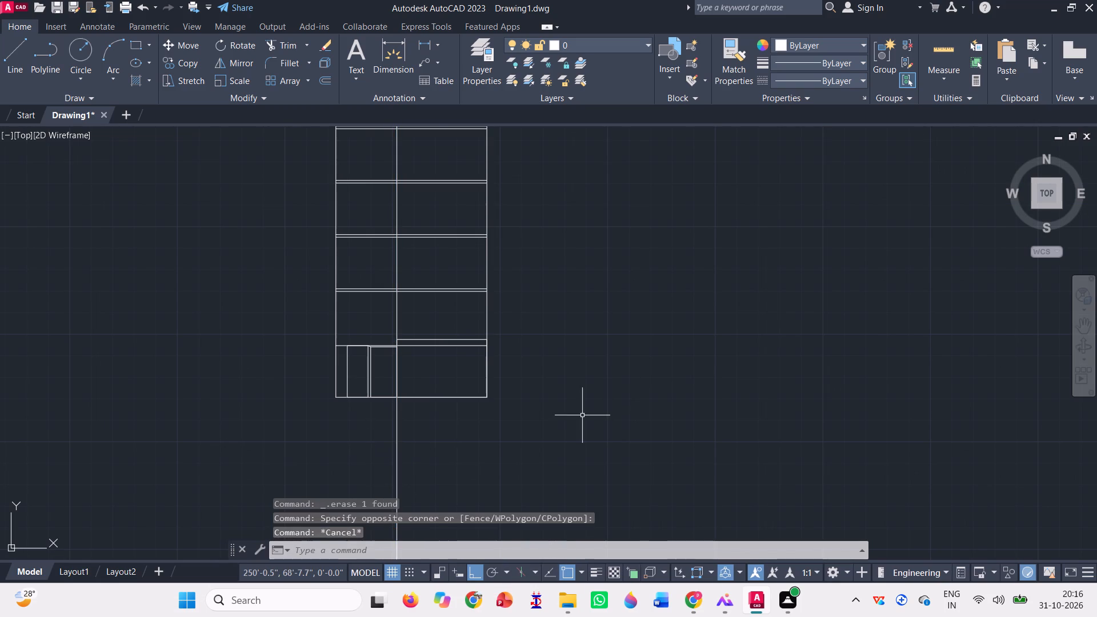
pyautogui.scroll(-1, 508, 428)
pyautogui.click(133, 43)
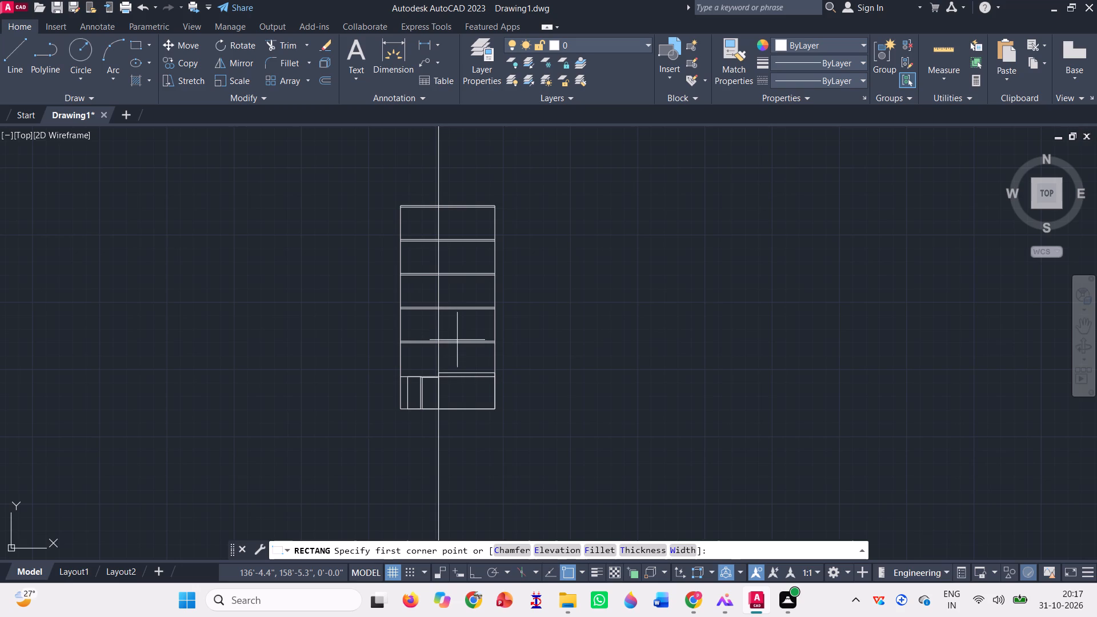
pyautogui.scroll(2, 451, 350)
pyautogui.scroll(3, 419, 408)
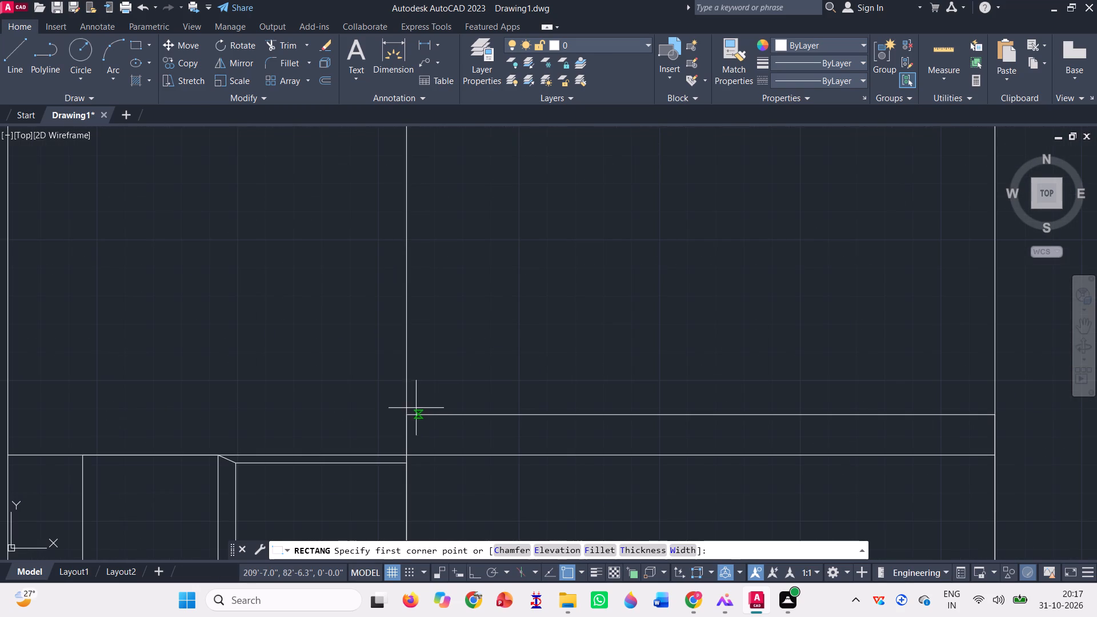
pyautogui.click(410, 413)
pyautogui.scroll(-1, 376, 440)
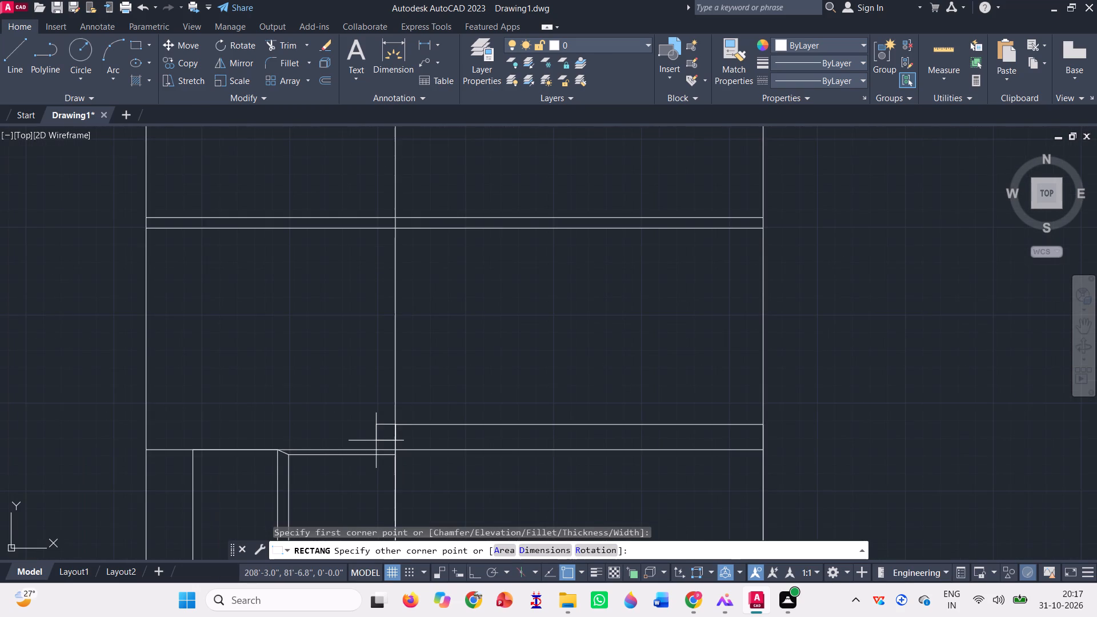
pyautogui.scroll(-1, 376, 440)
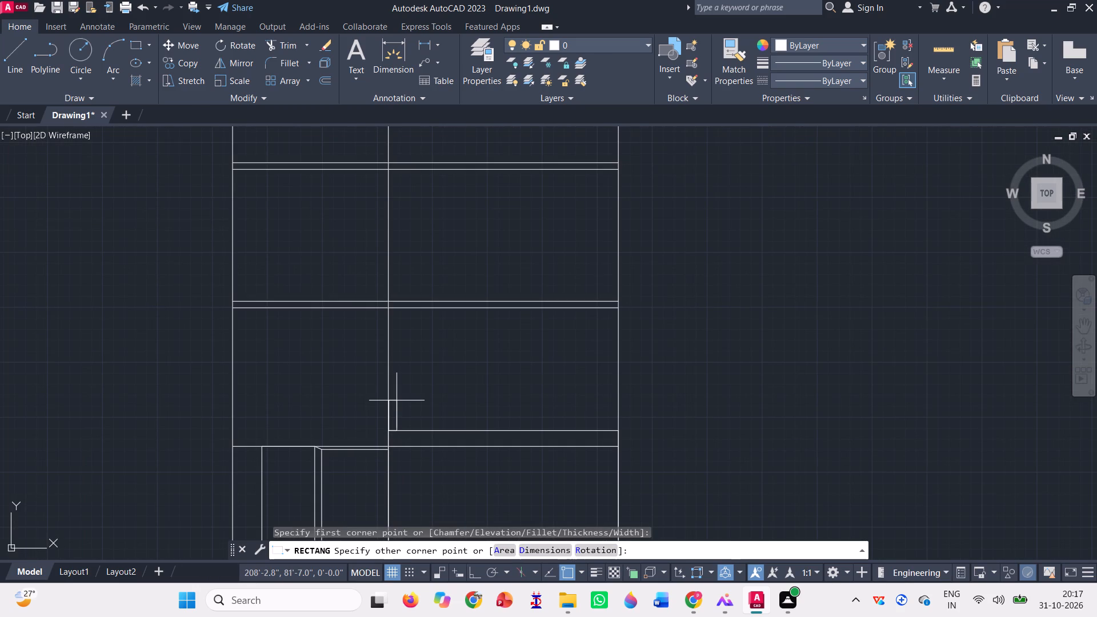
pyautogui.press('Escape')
# Draw a horizontal line from the new taller rectangle's upper-left corner to the plan's left side.
pyautogui.scroll(1, 319, 439)
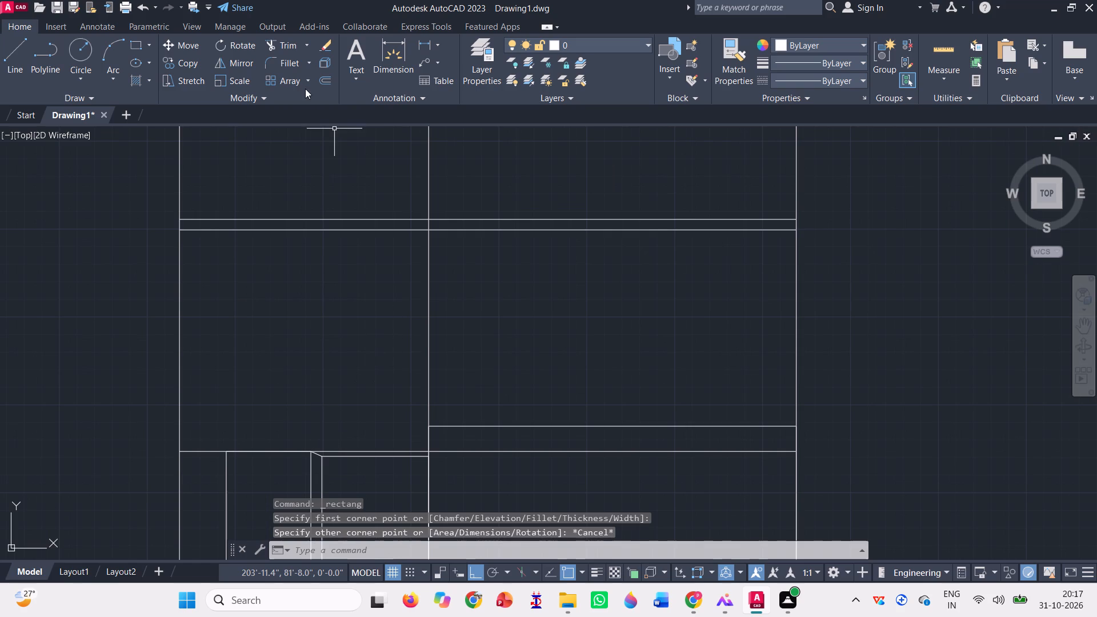
pyautogui.press('l')
pyautogui.press('Return')
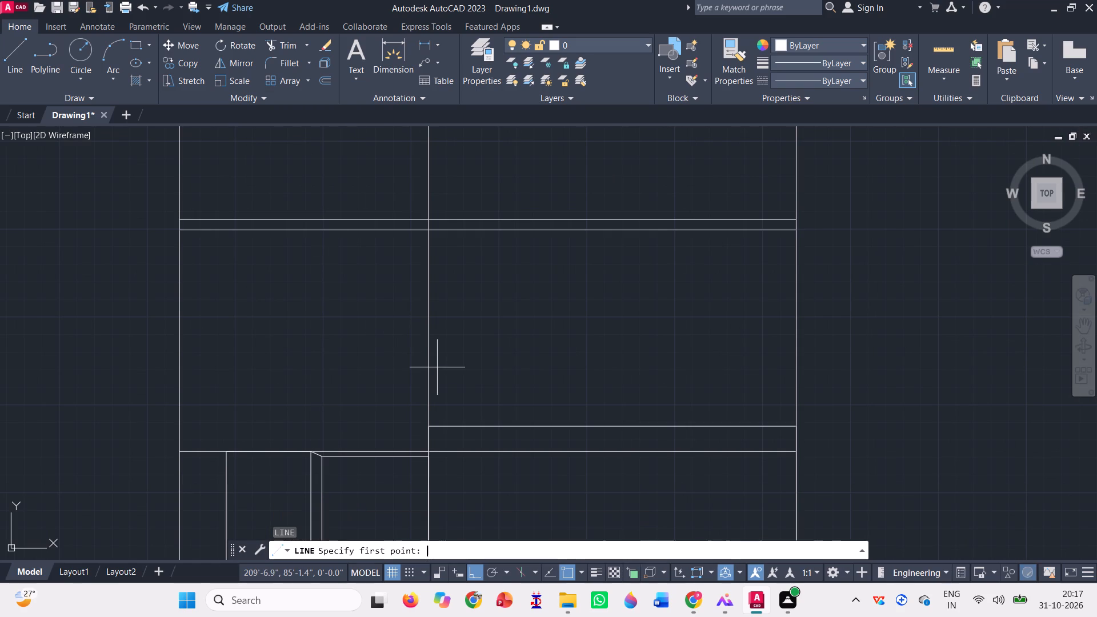
pyautogui.click(431, 428)
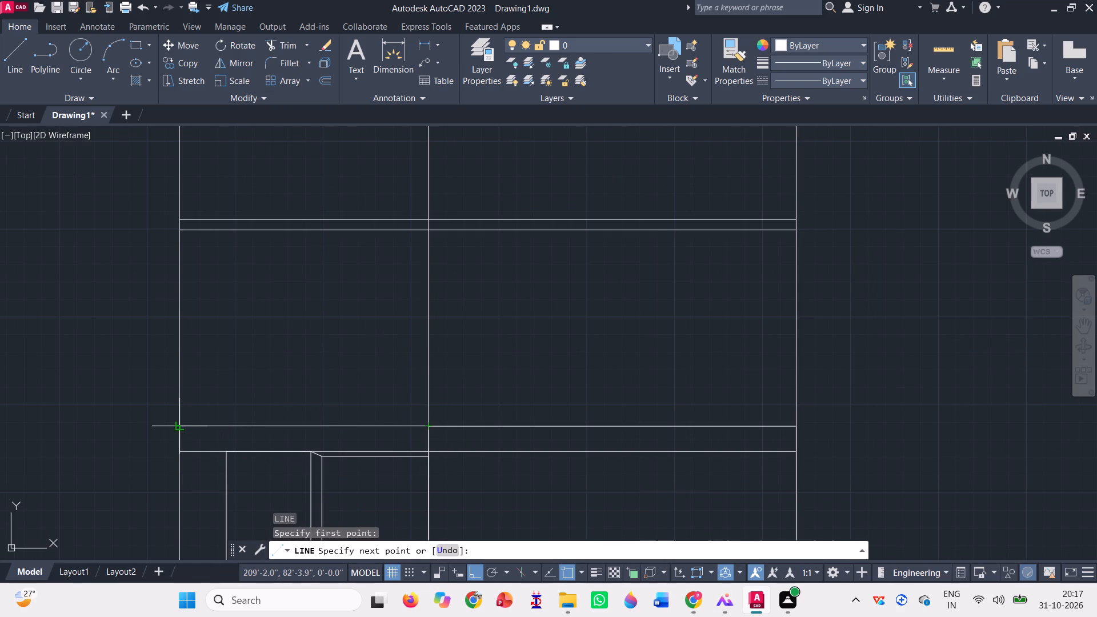
pyautogui.click(179, 423)
pyautogui.scroll(-1, 188, 399)
pyautogui.press('space')
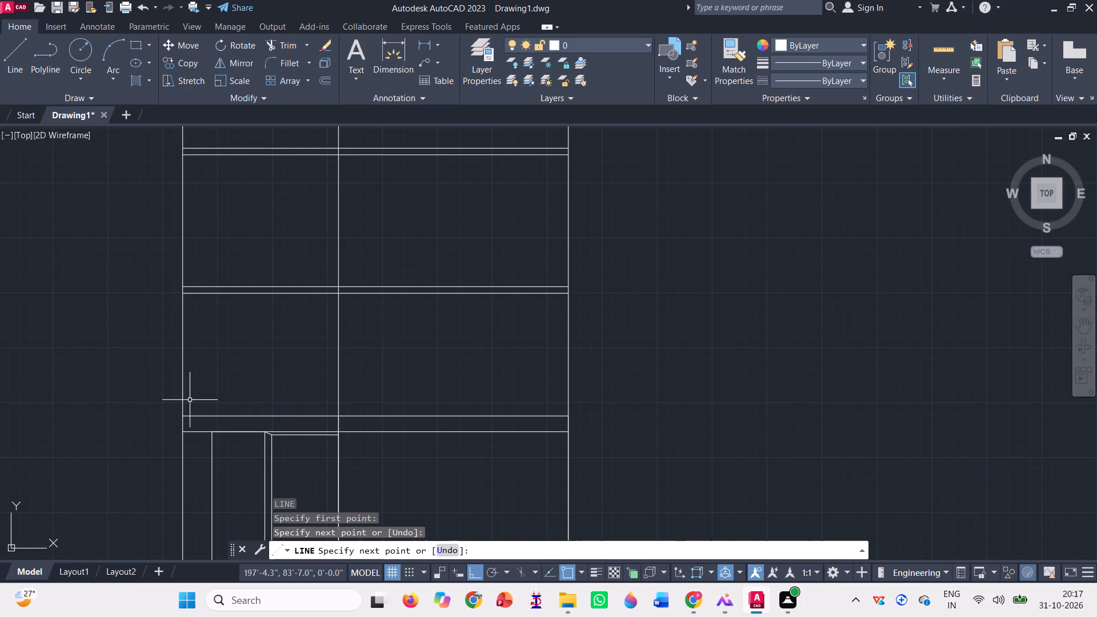
# Draw a slanted line from the first rectangle's upper-left corner up to the new horizontal line's end on the plan's left side.
pyautogui.scroll(1, 208, 460)
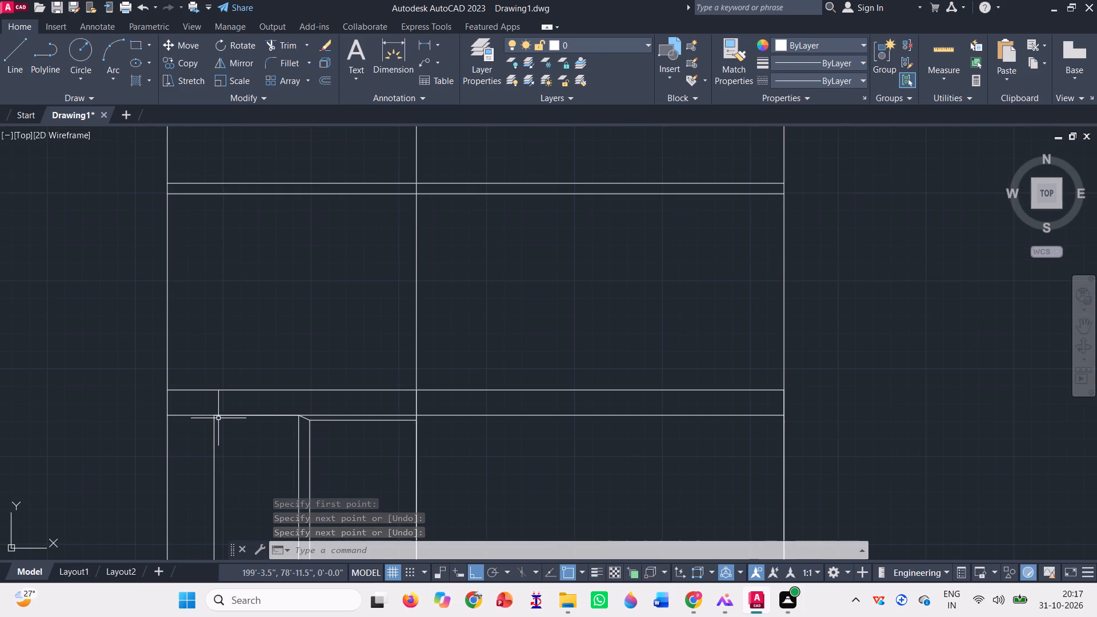
pyautogui.scroll(-1, 185, 415)
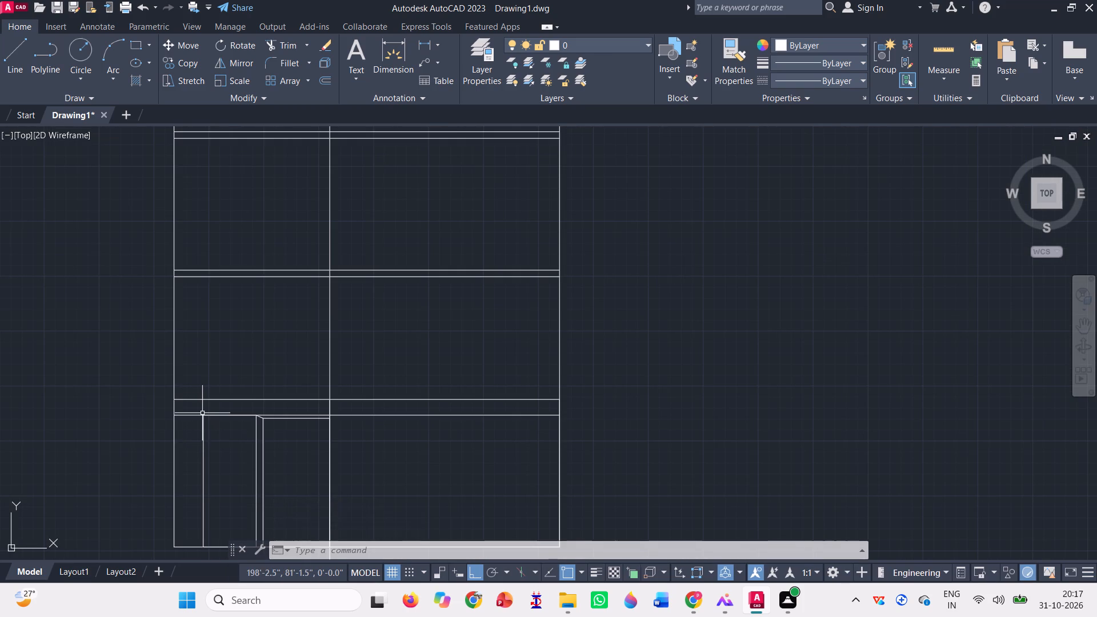
pyautogui.press('l')
pyautogui.press('Return')
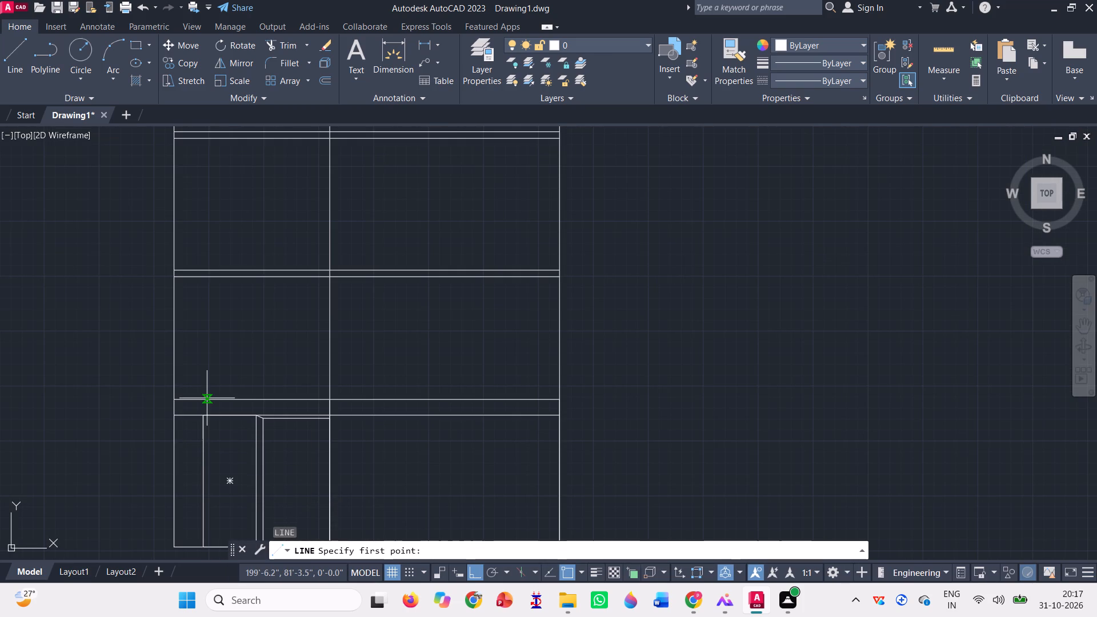
pyautogui.scroll(1, 207, 398)
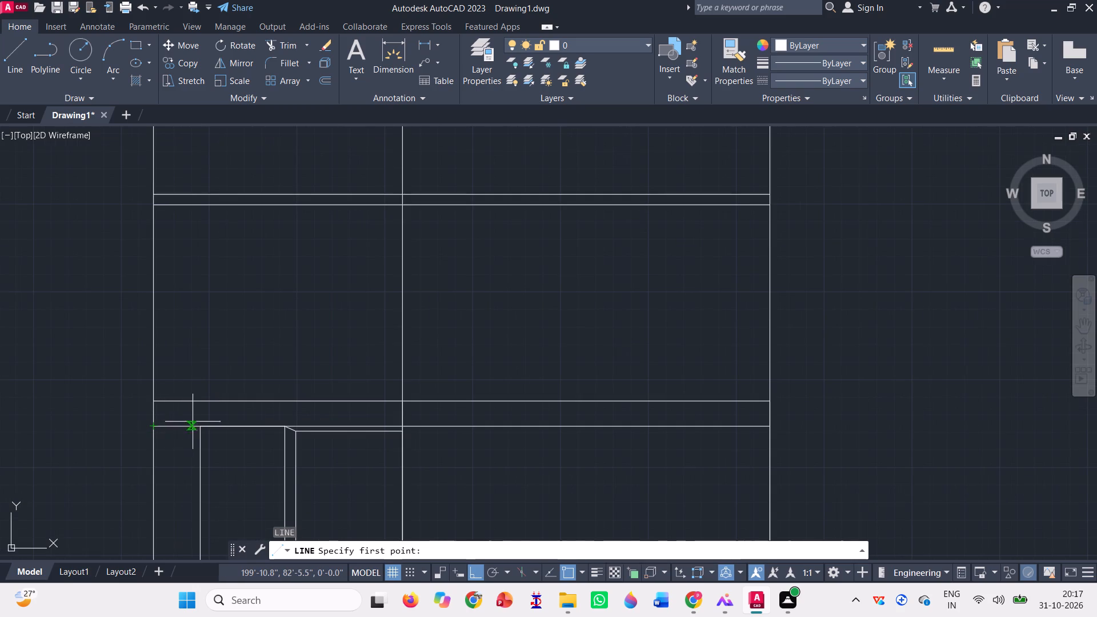
pyautogui.click(202, 422)
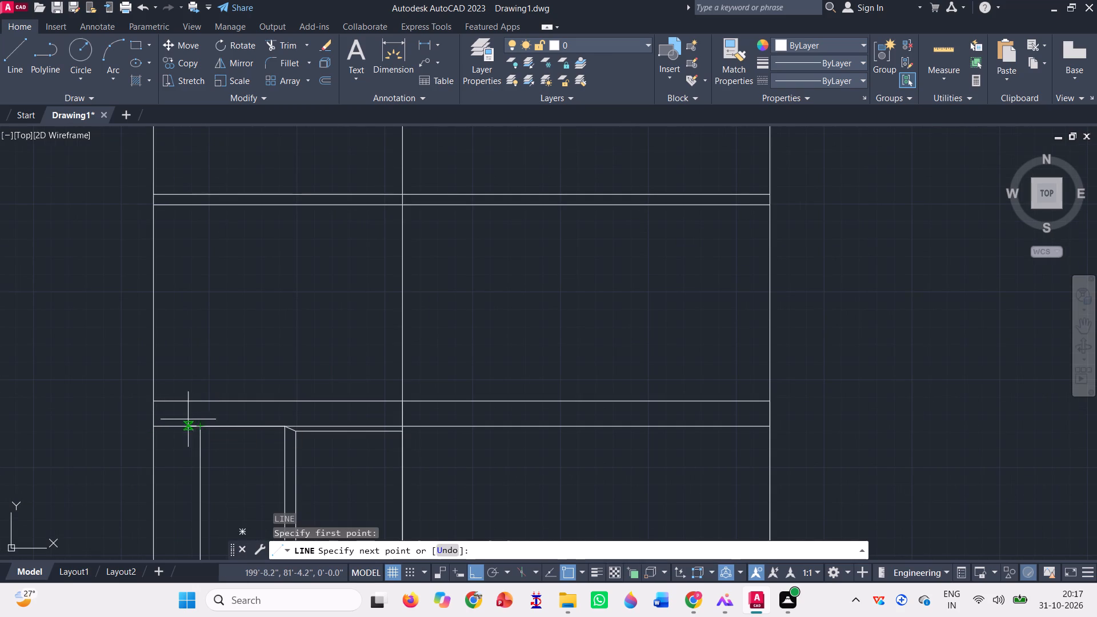
pyautogui.click(152, 400)
pyautogui.scroll(-2, 205, 384)
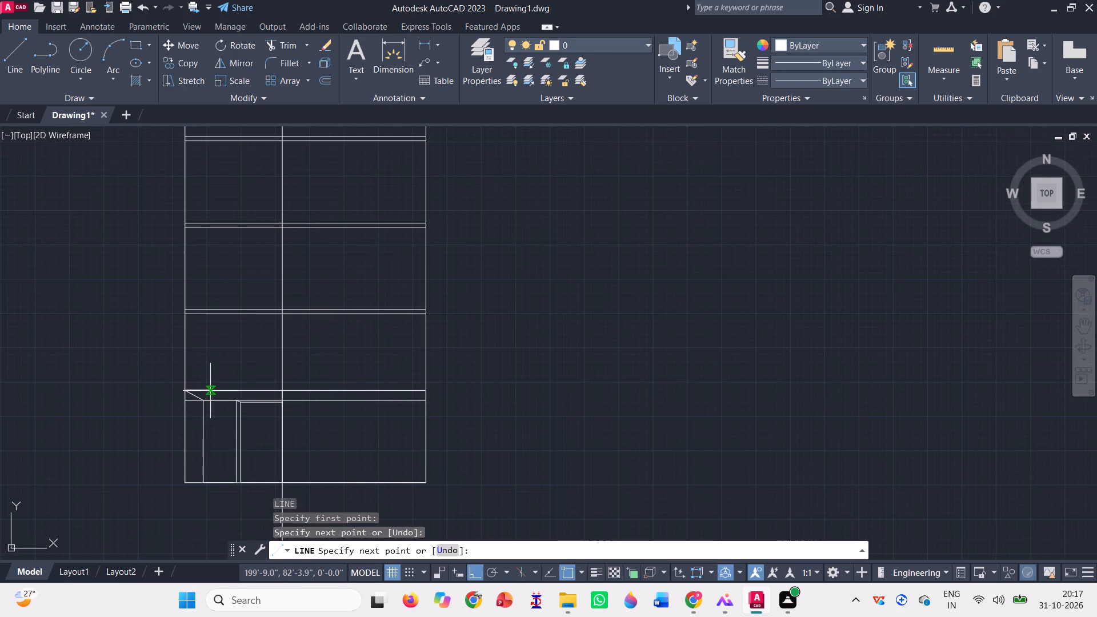
pyautogui.press('space')
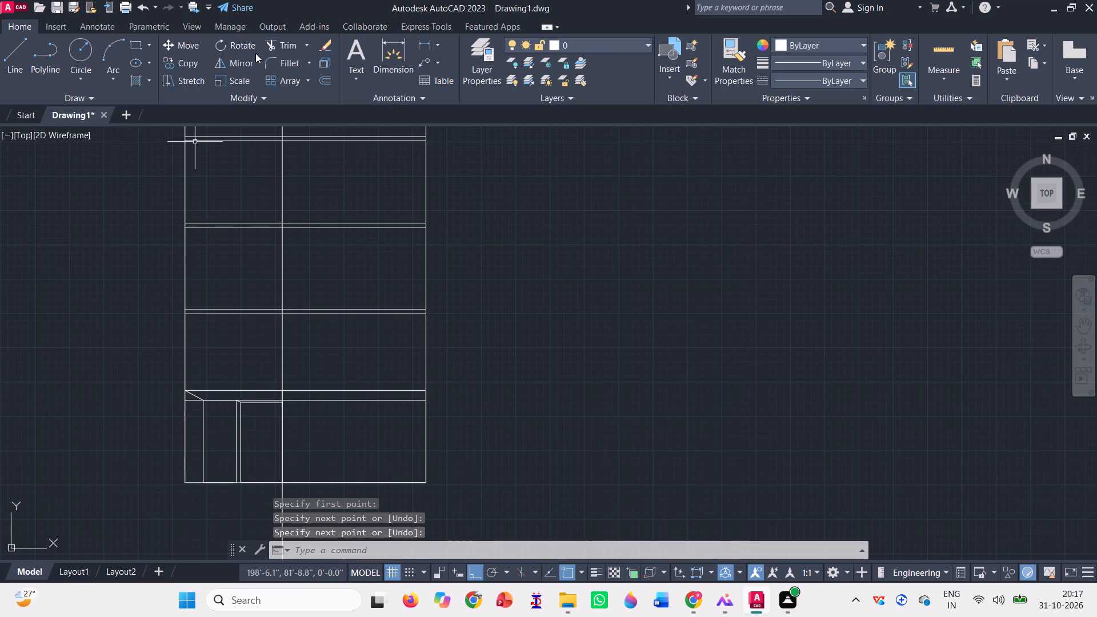
# Trim away the plan's left side below the slanted line and the base line left of the first rectangle.
pyautogui.click(279, 45)
pyautogui.scroll(2, 158, 409)
pyautogui.click(222, 366)
pyautogui.click(236, 404)
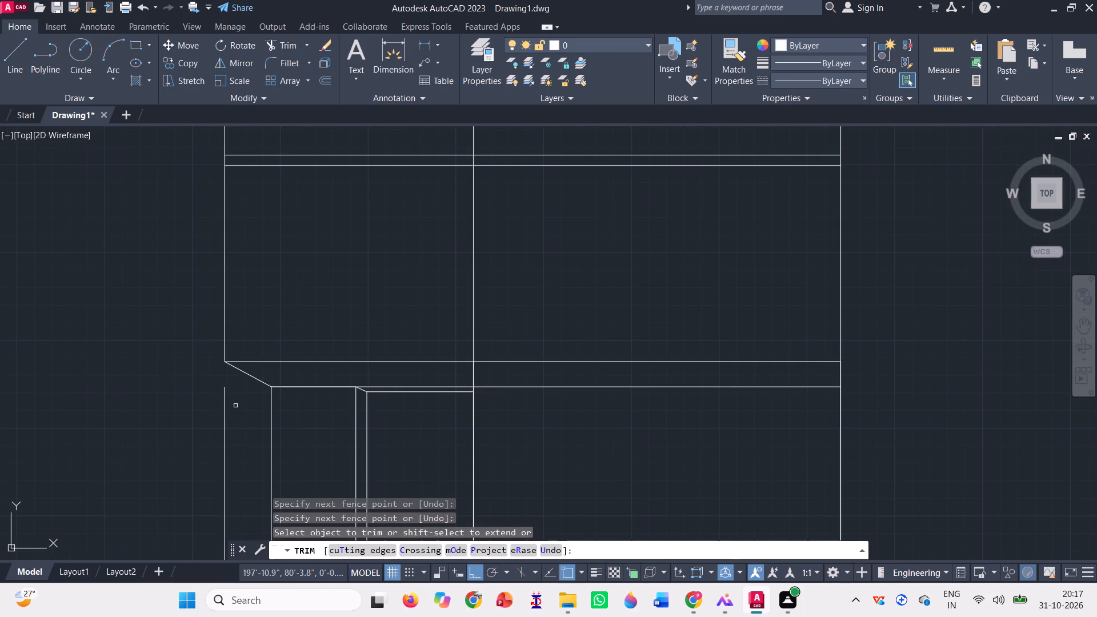
pyautogui.click(235, 406)
pyautogui.click(214, 407)
pyautogui.scroll(-2, 175, 354)
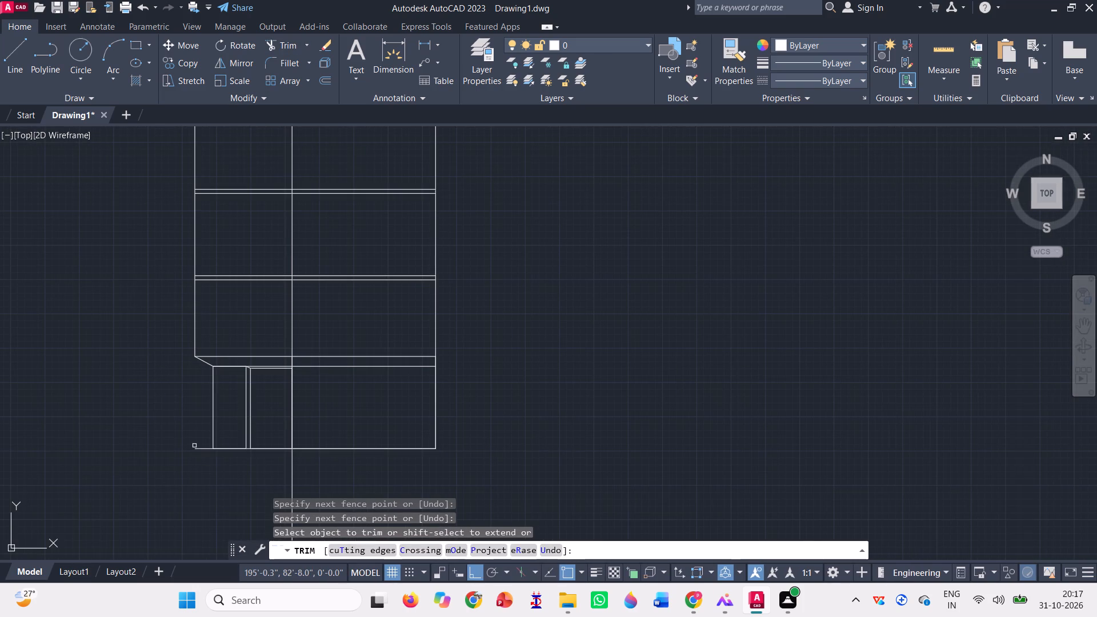
pyautogui.click(198, 442)
pyautogui.click(202, 458)
pyautogui.press('Escape')
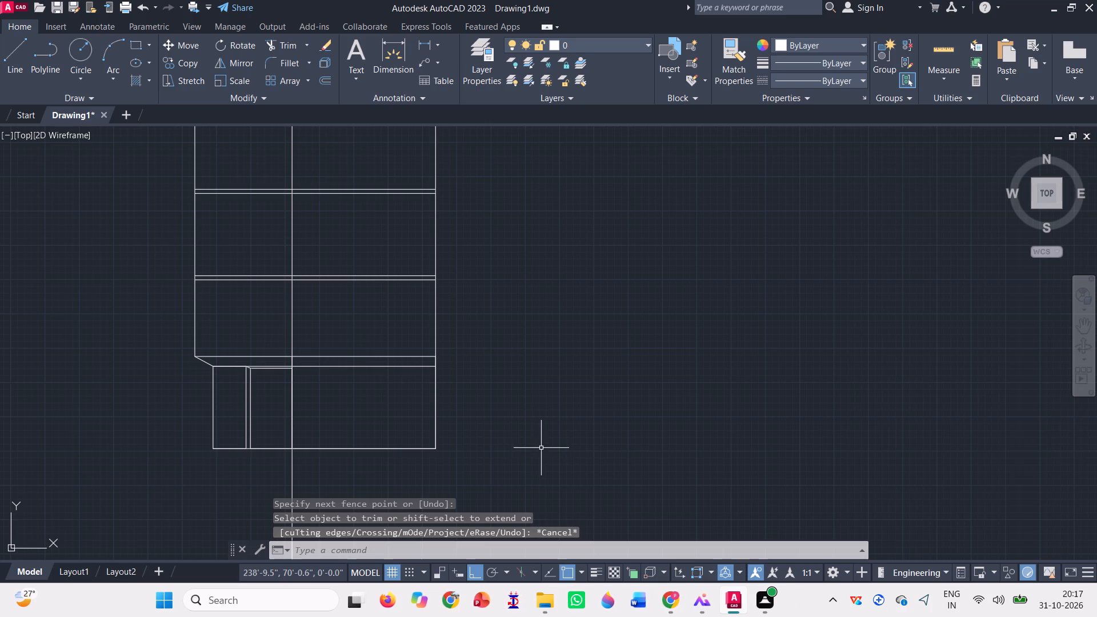
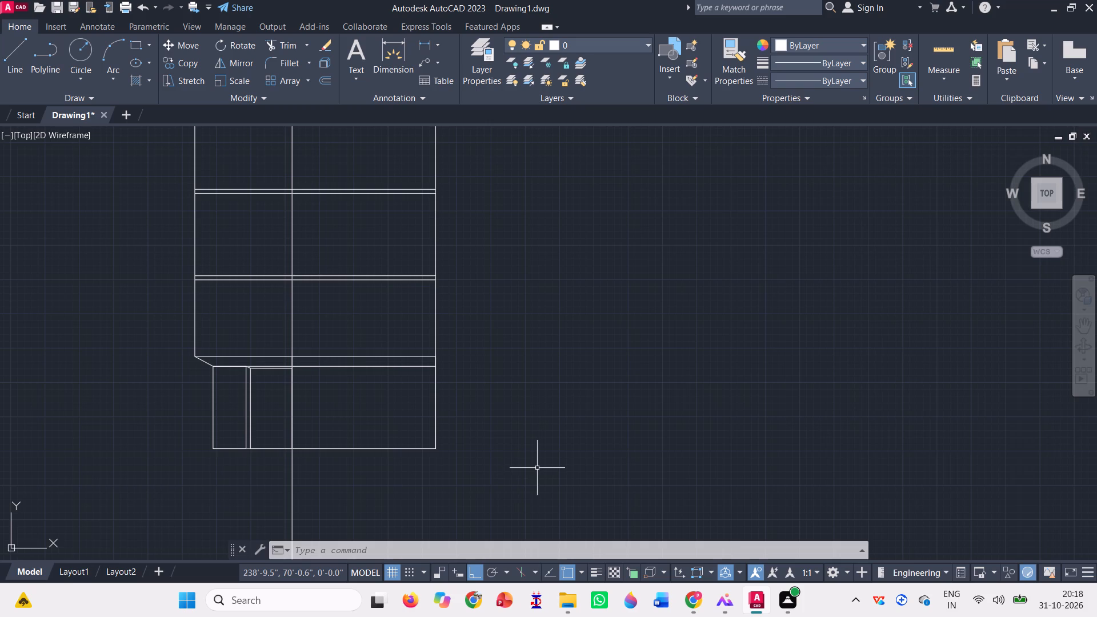
# Draw a rectangle about 3' wide and 37' tall, from the long vertical line in the second-highest bay down to the slant-top horizontal line.
pyautogui.scroll(-1, 538, 467)
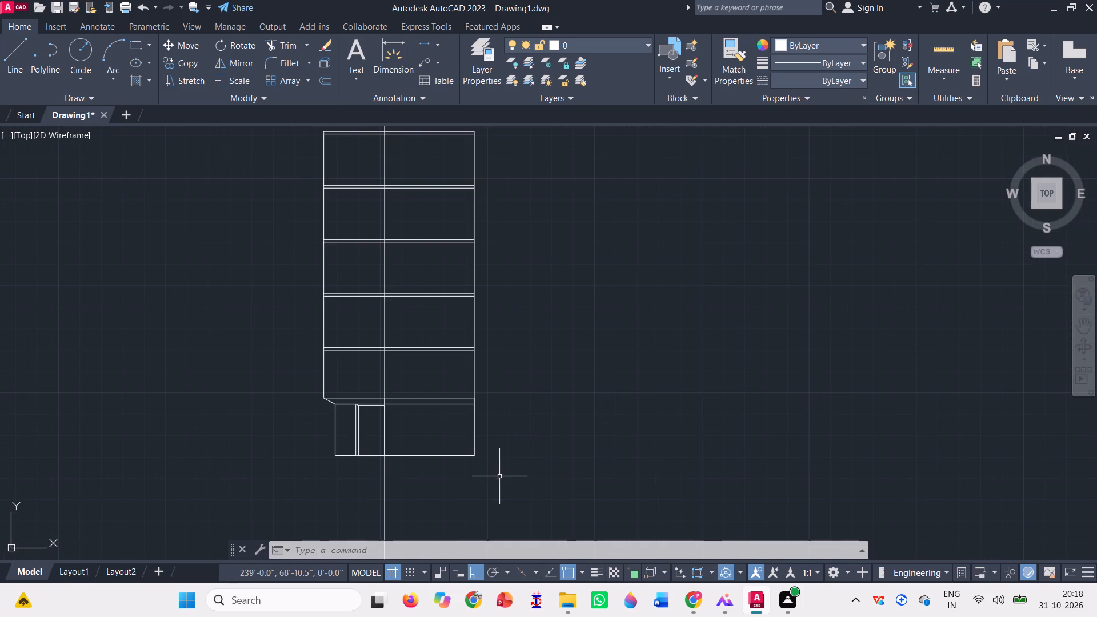
pyautogui.scroll(-1, 398, 473)
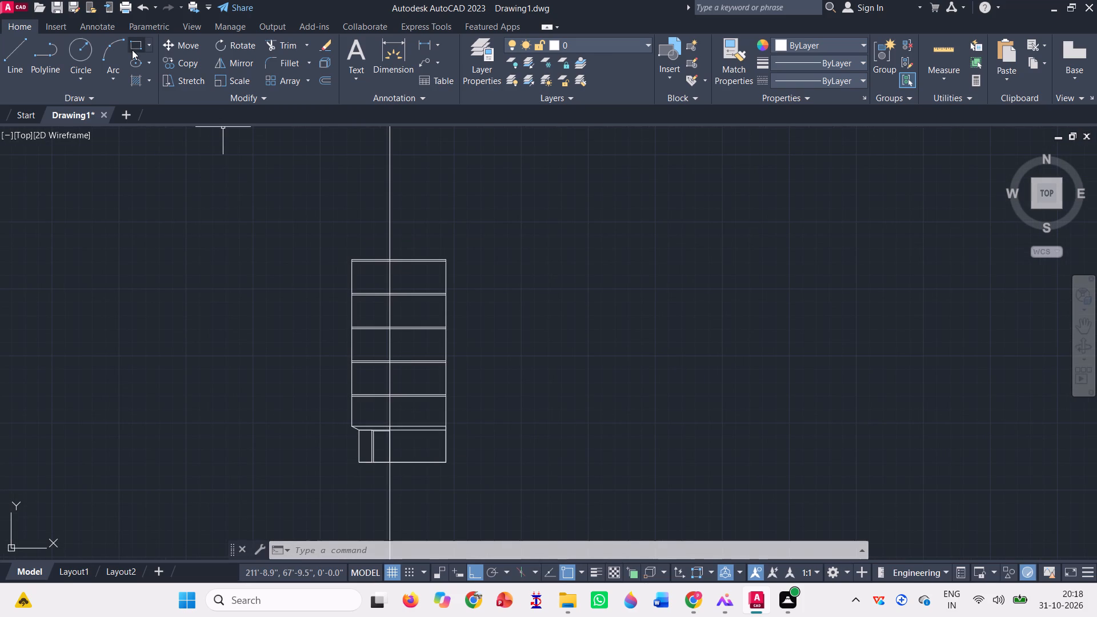
pyautogui.click(132, 50)
pyautogui.scroll(1, 418, 327)
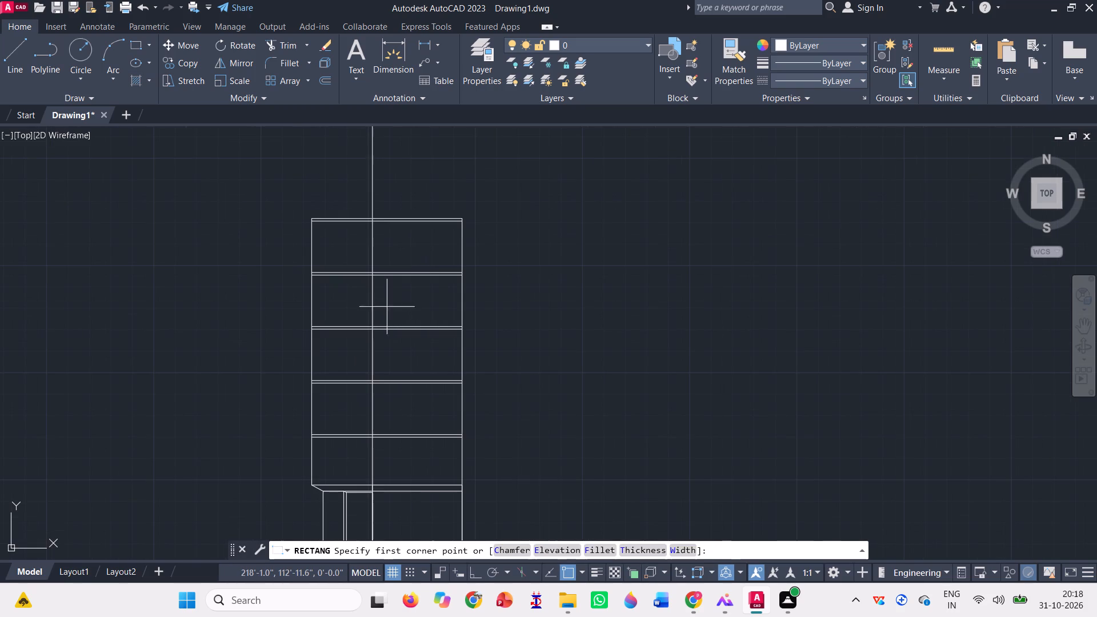
pyautogui.click(371, 294)
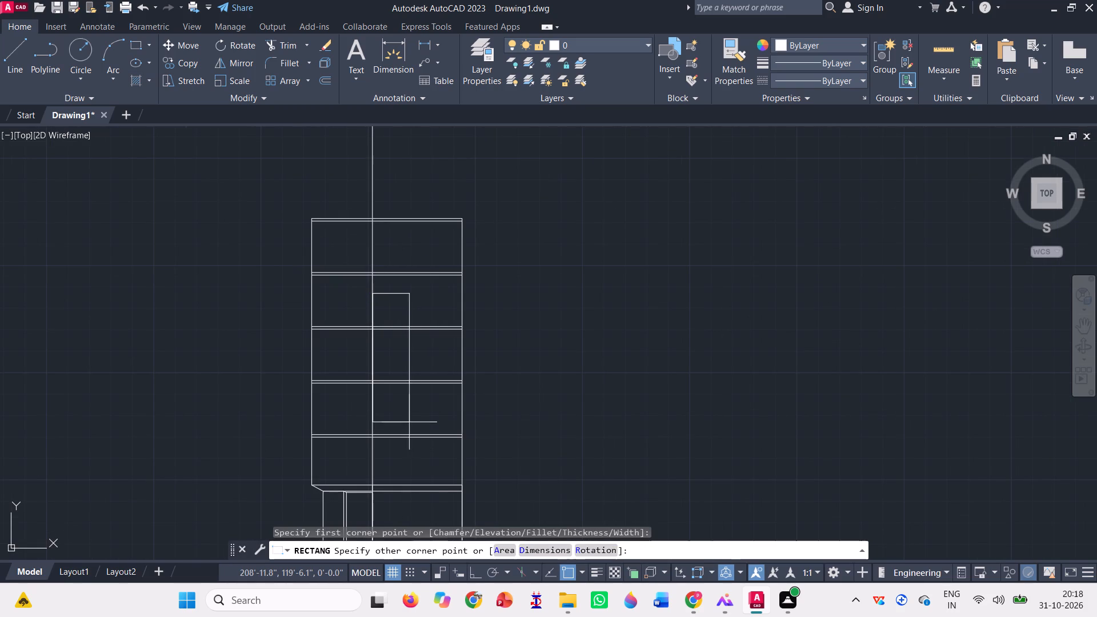
pyautogui.scroll(-1, 403, 413)
pyautogui.scroll(2, 404, 448)
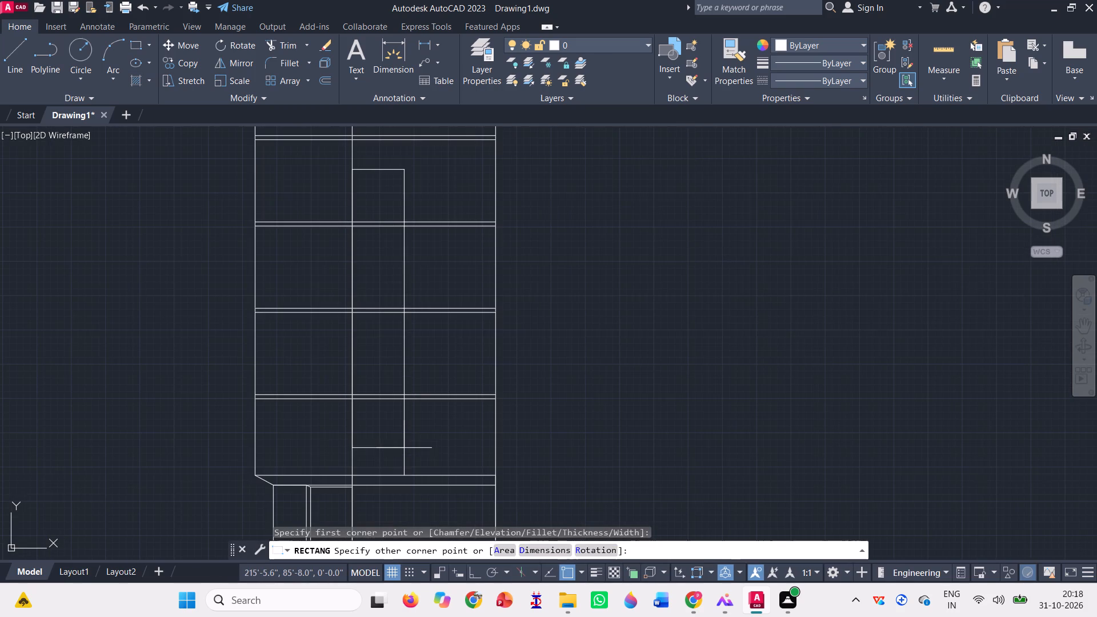
pyautogui.scroll(2, 373, 476)
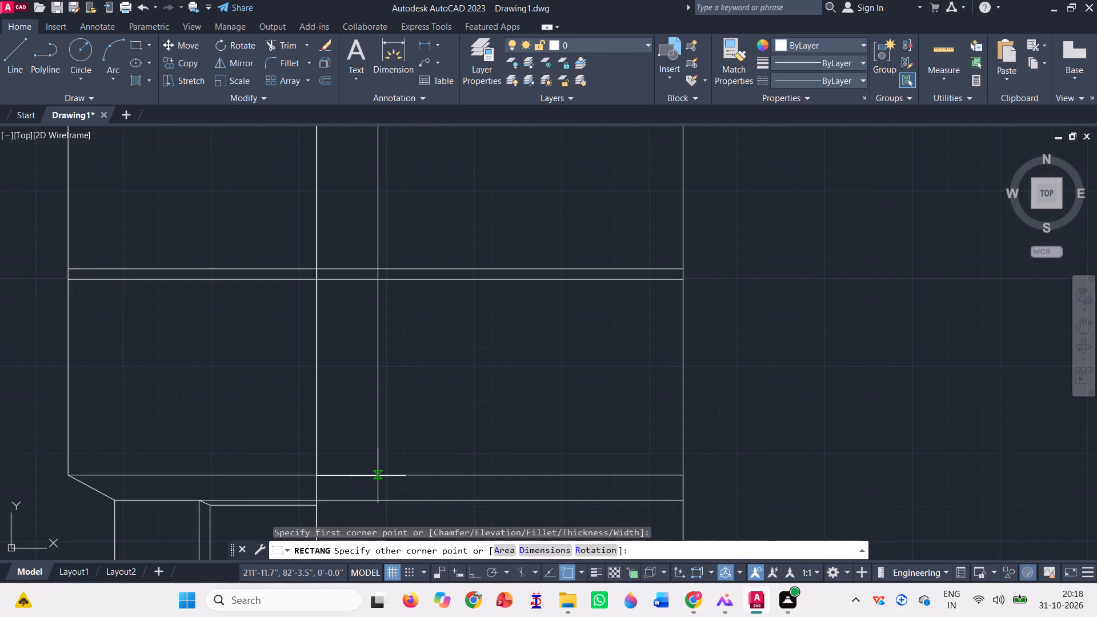
pyautogui.click(378, 476)
pyautogui.scroll(-3, 422, 470)
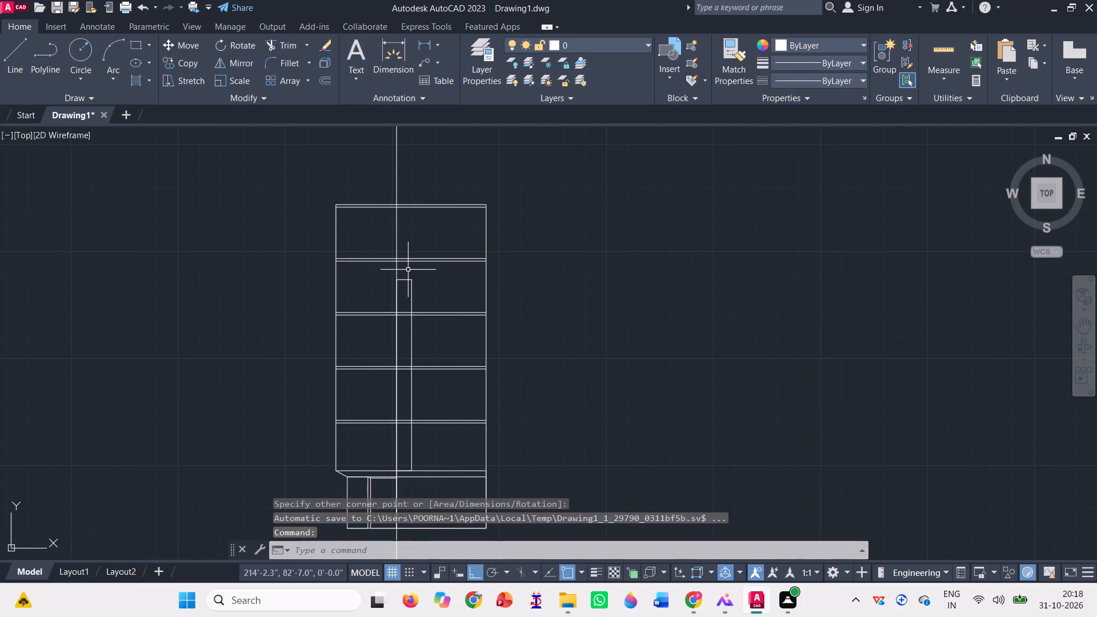
# Draw a matching tall rectangle about 2' wide and 37' tall along the plan's right side, rising from the same horizontal line.
pyautogui.click(135, 50)
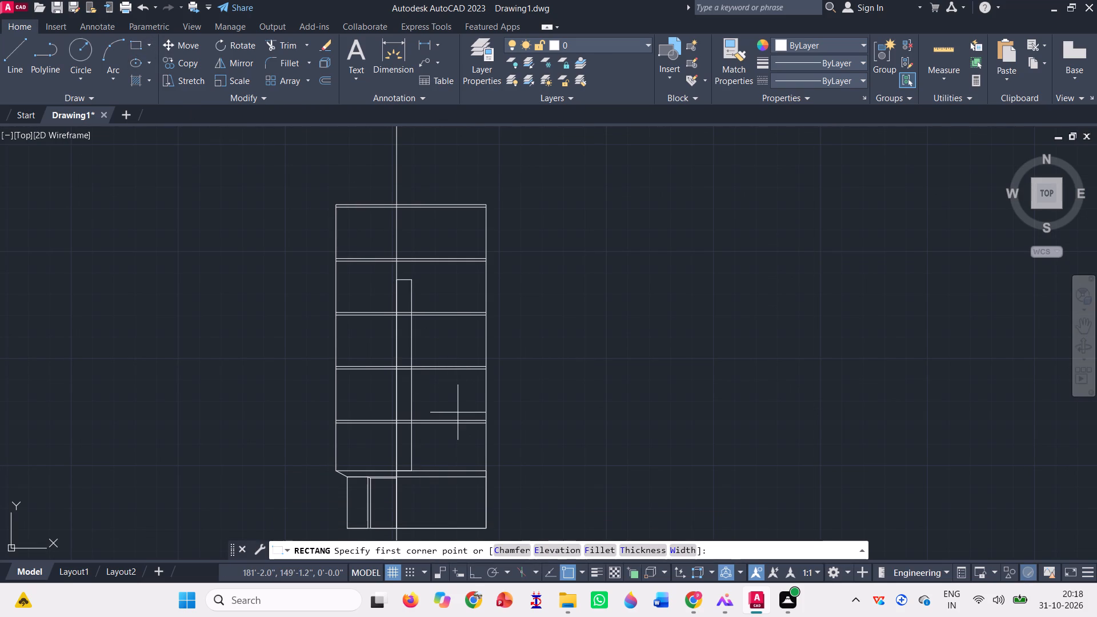
pyautogui.click(482, 468)
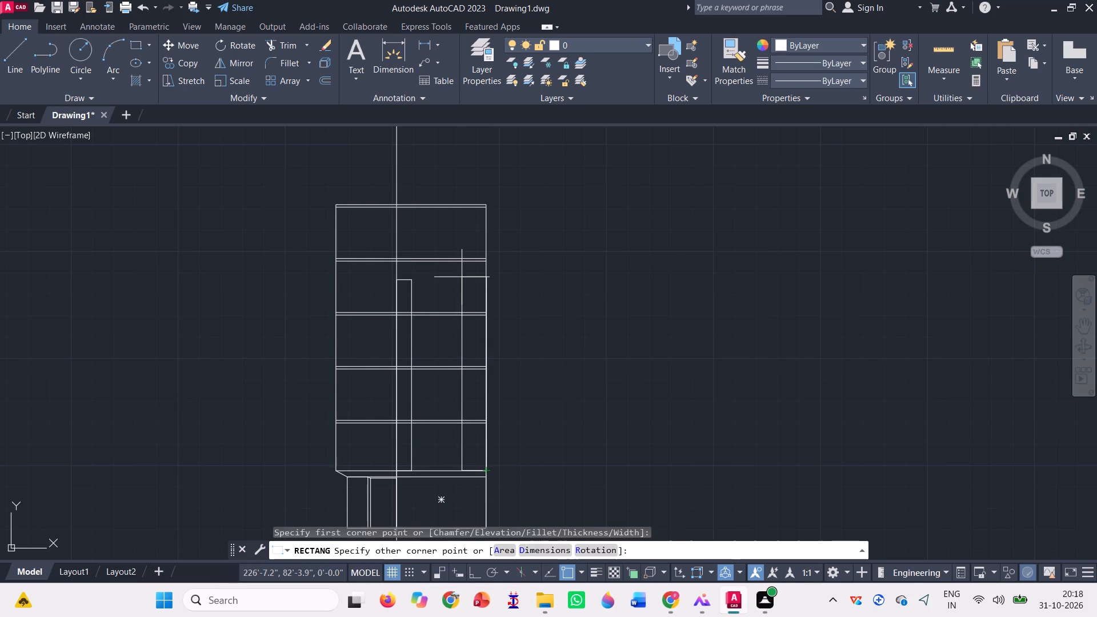
pyautogui.scroll(2, 466, 277)
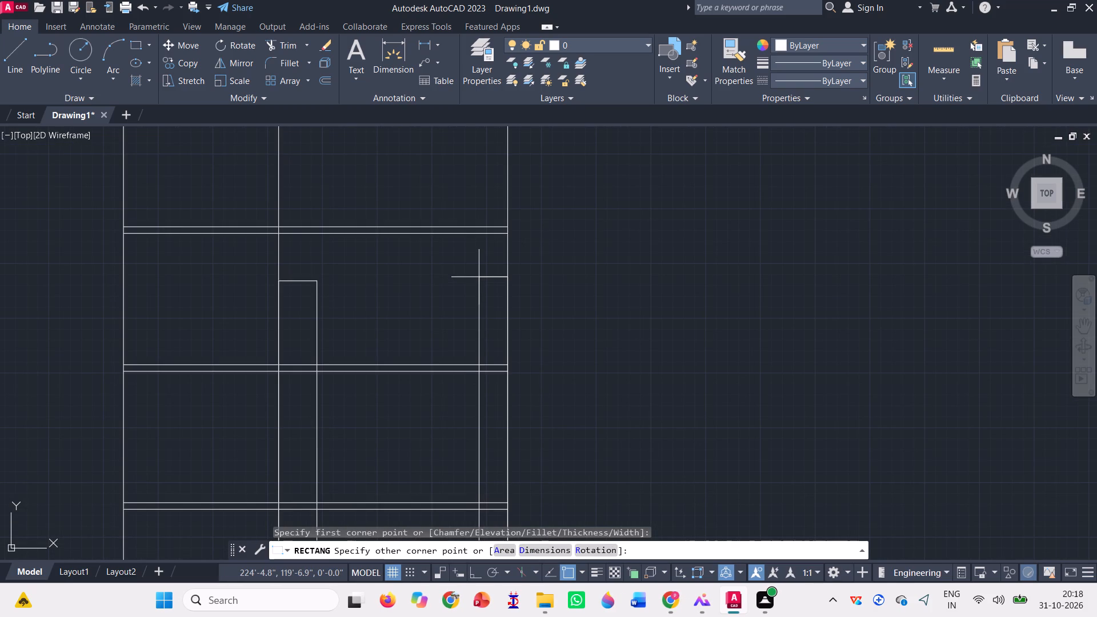
pyautogui.click(481, 277)
pyautogui.scroll(-2, 459, 285)
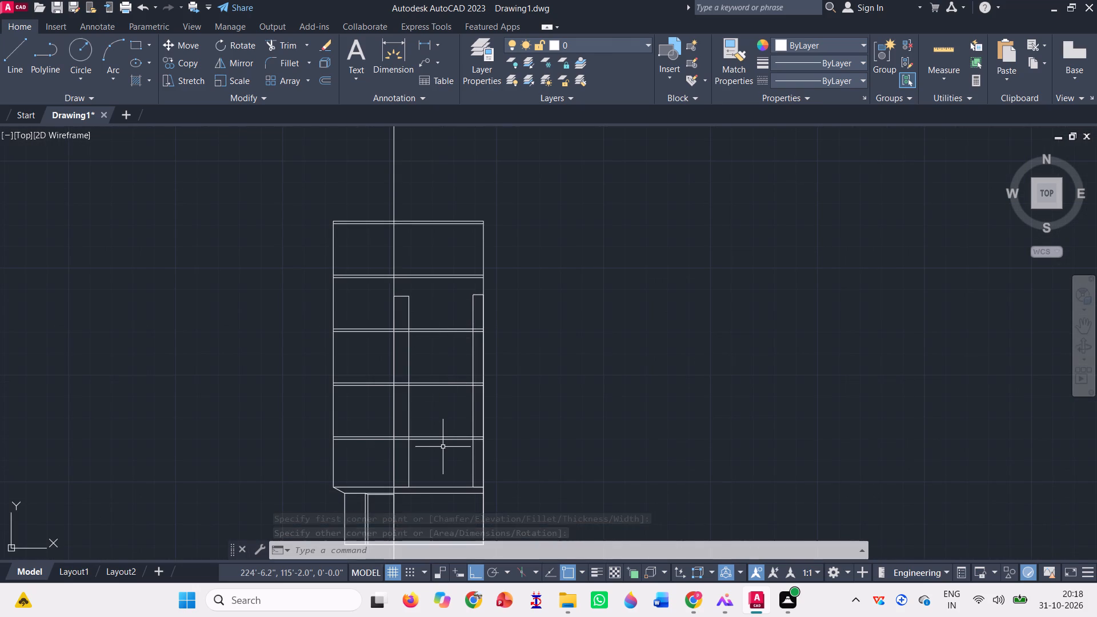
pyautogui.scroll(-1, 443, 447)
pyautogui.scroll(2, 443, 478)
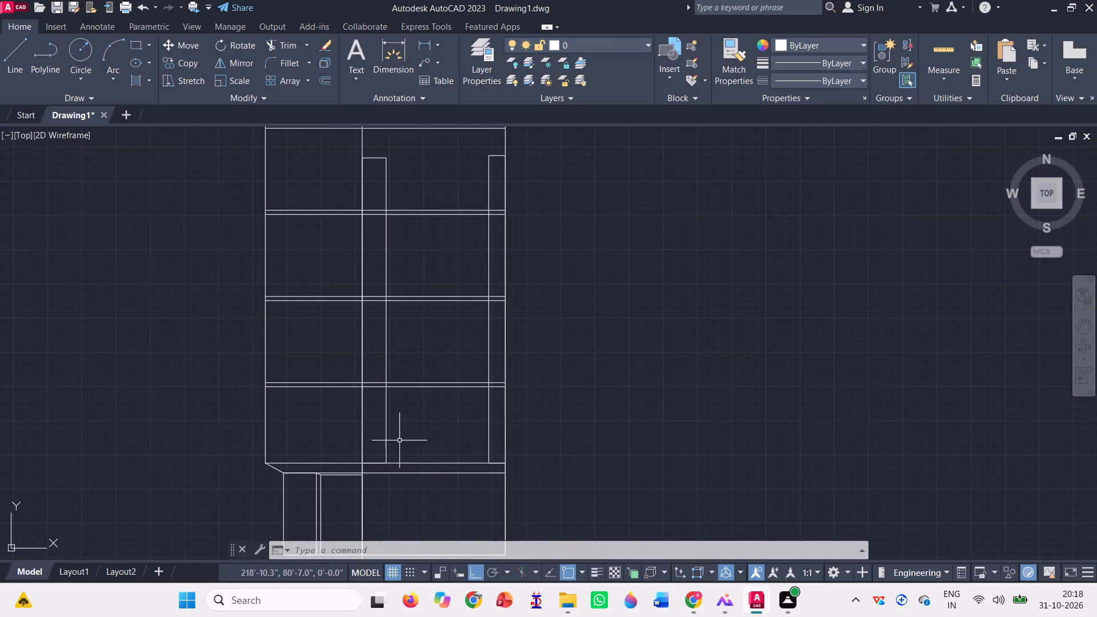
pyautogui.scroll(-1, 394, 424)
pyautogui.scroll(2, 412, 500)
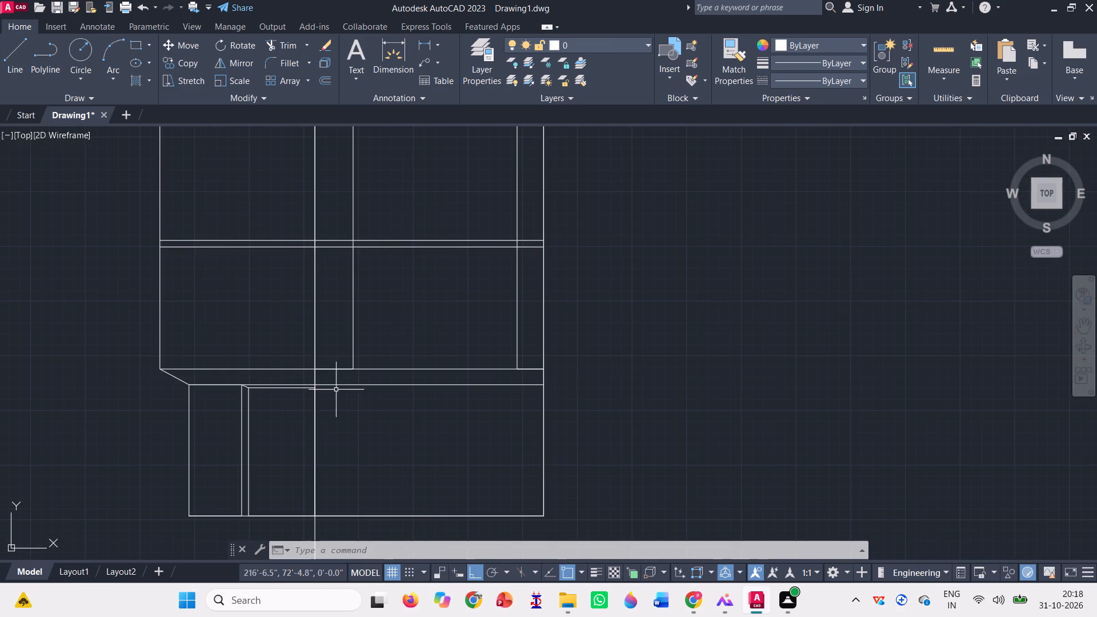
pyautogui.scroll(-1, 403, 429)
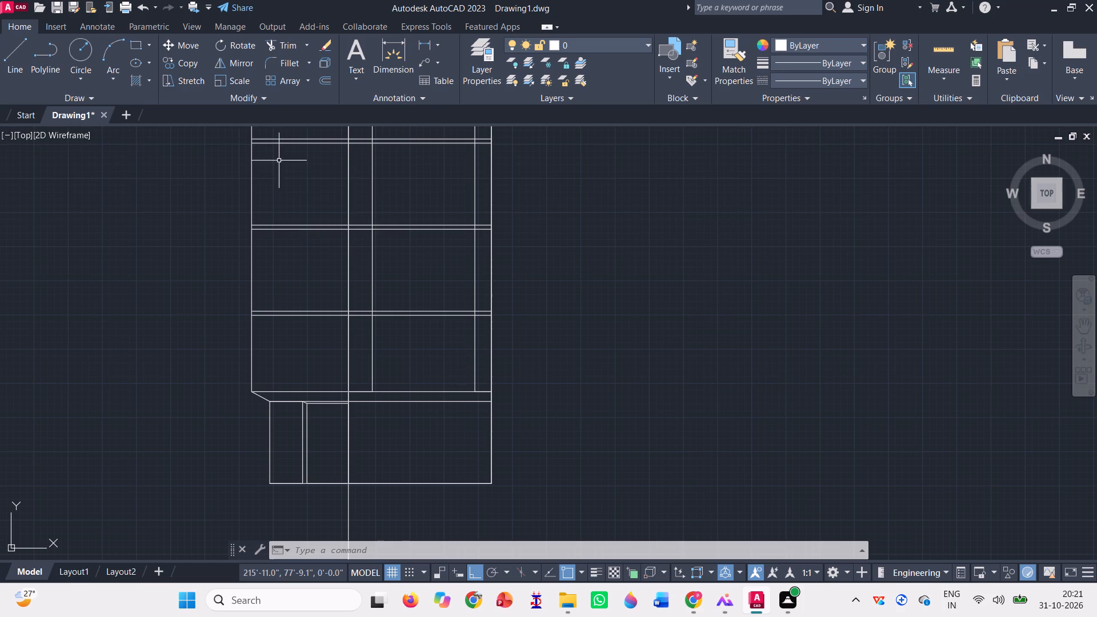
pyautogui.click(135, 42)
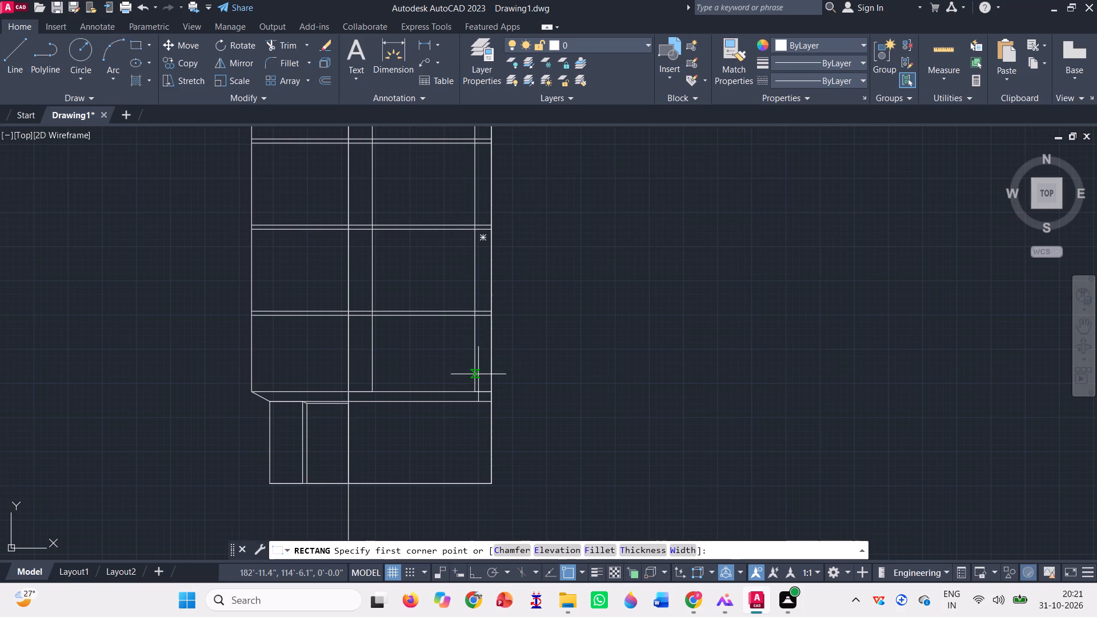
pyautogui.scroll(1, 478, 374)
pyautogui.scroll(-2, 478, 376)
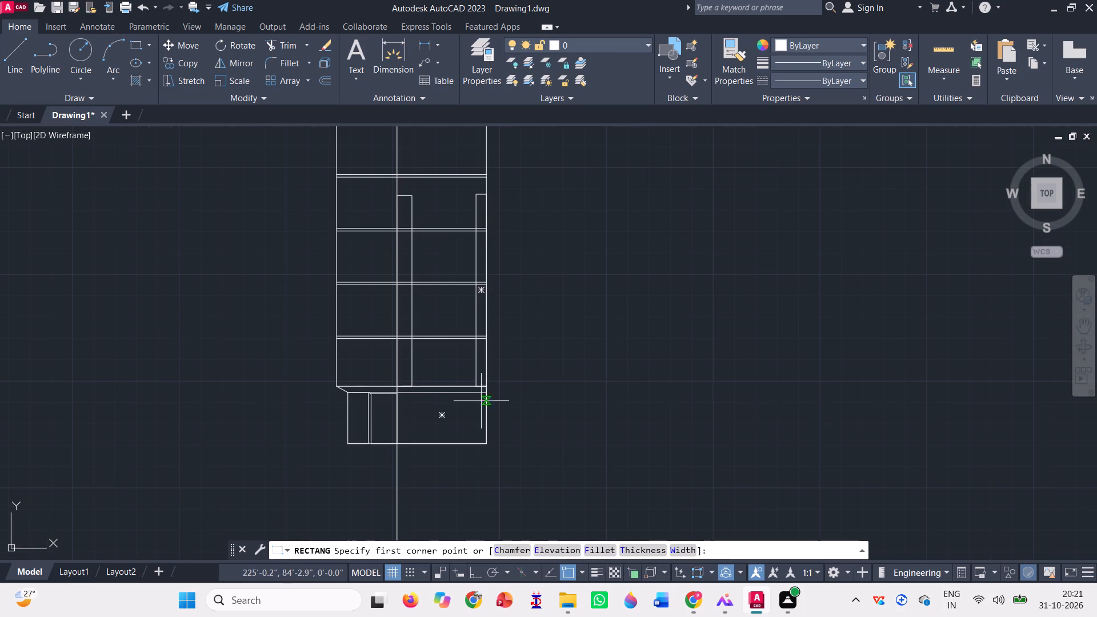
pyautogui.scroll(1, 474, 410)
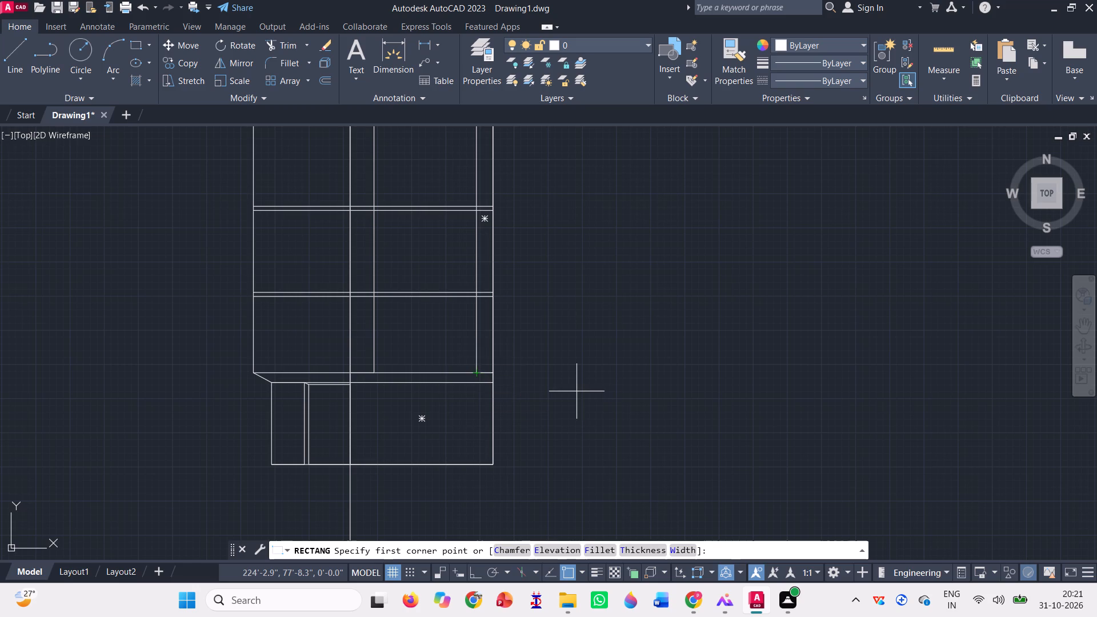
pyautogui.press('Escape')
# Trim away the lower line of the bottom bay's top wall between the long vertical line and the plan's right side.
pyautogui.scroll(1, 443, 374)
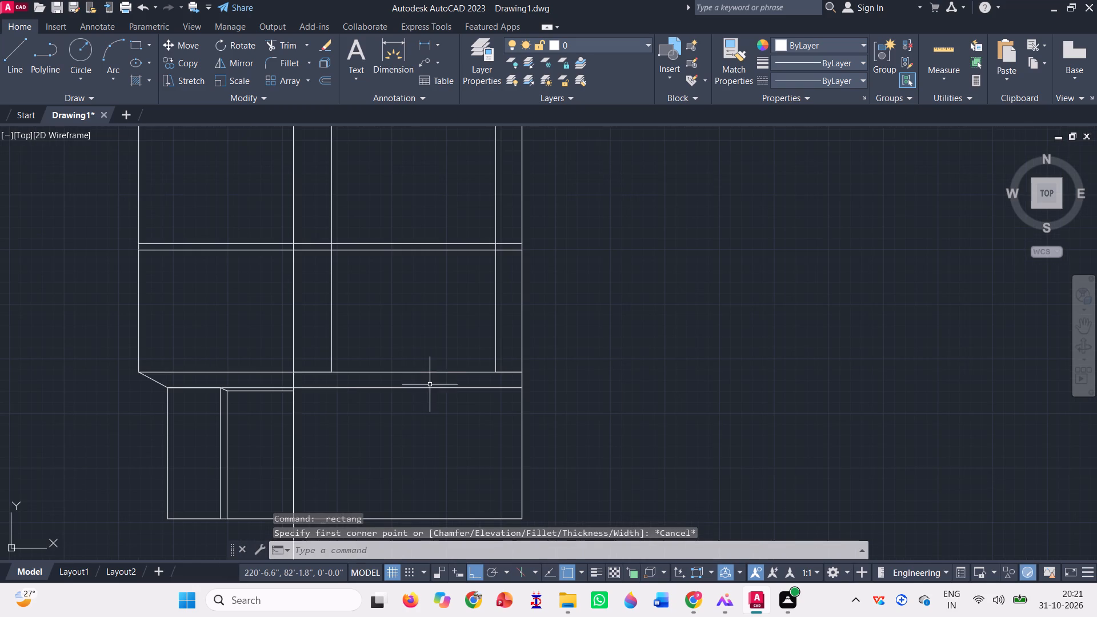
pyautogui.click(427, 387)
pyautogui.press('Escape')
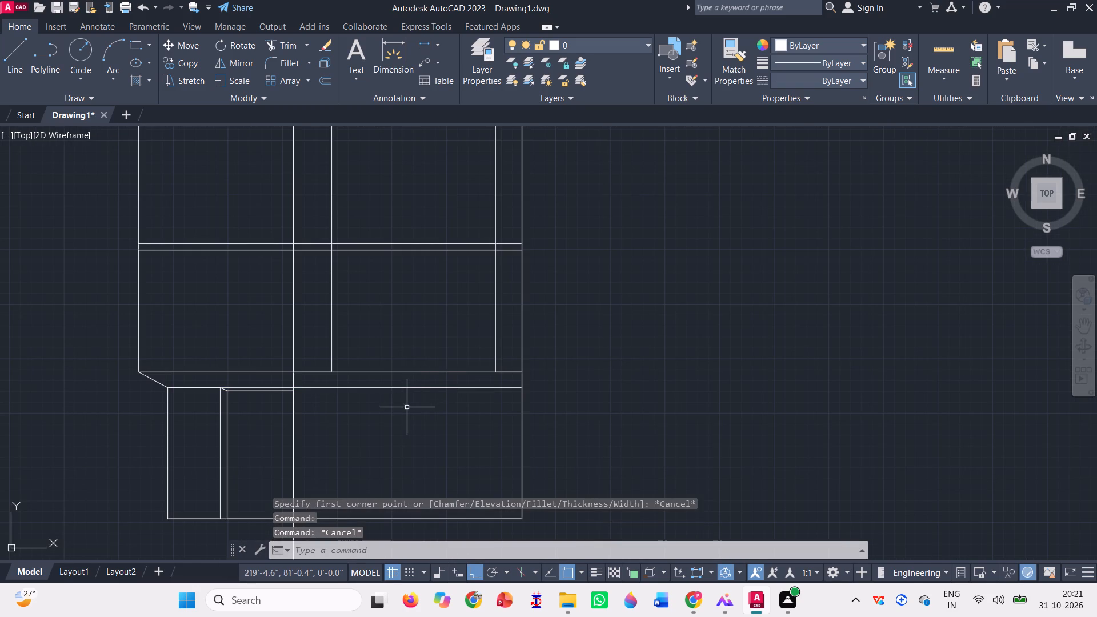
pyautogui.click(295, 39)
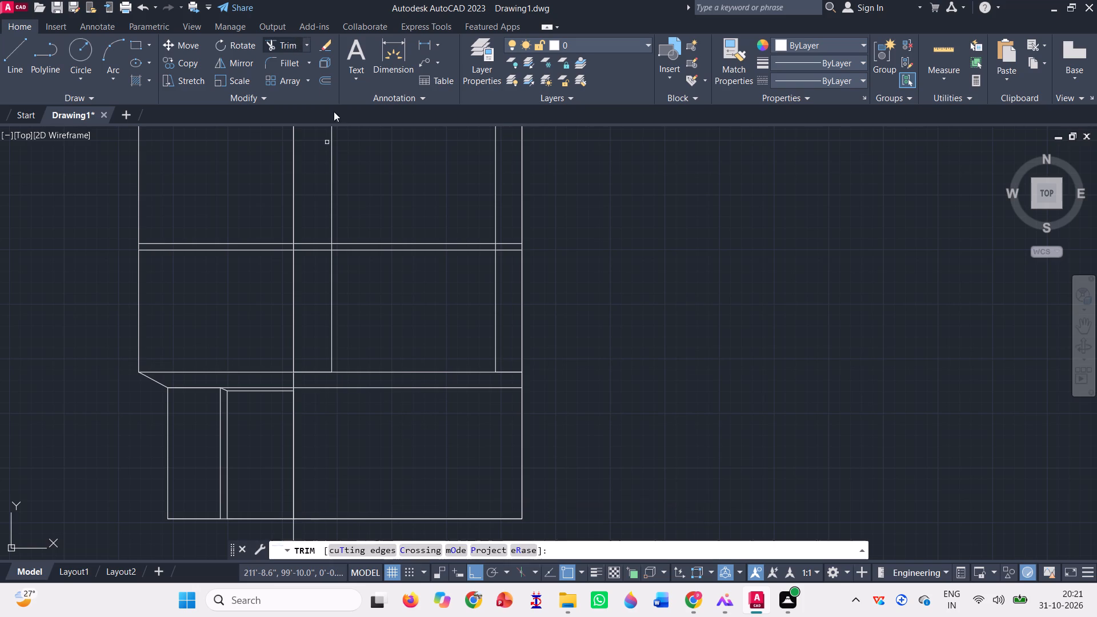
pyautogui.click(429, 392)
pyautogui.click(422, 378)
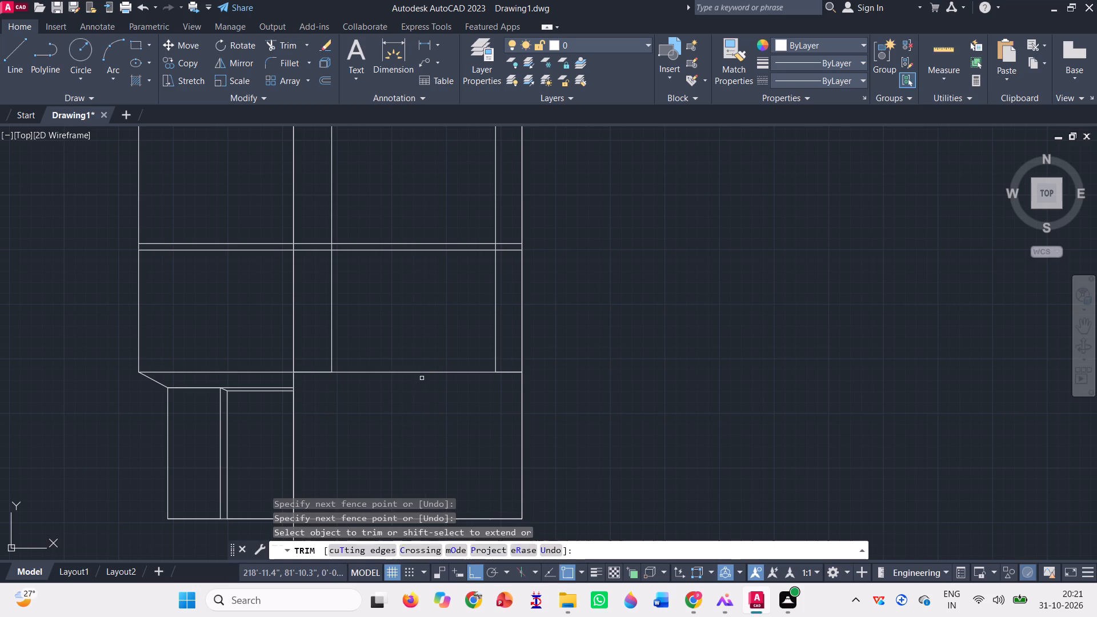
pyautogui.scroll(-1, 434, 411)
pyautogui.press('Escape')
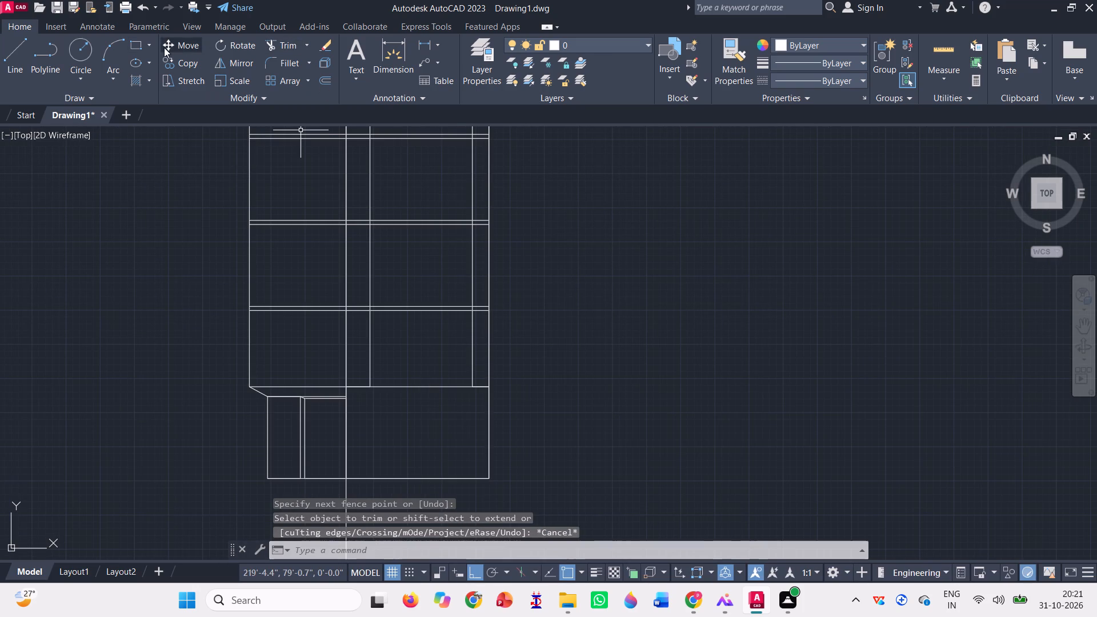
# Draw a rectangle about 8'-5" wide and 7' tall standing on the base line in the bottom bay's right-hand compartment.
pyautogui.click(138, 46)
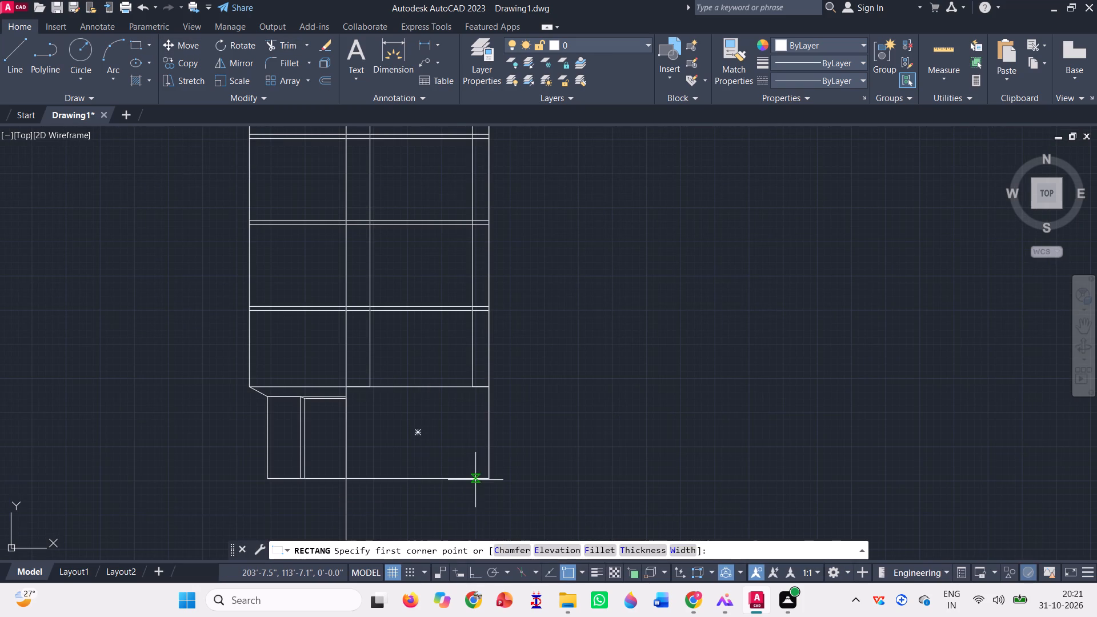
pyautogui.click(469, 478)
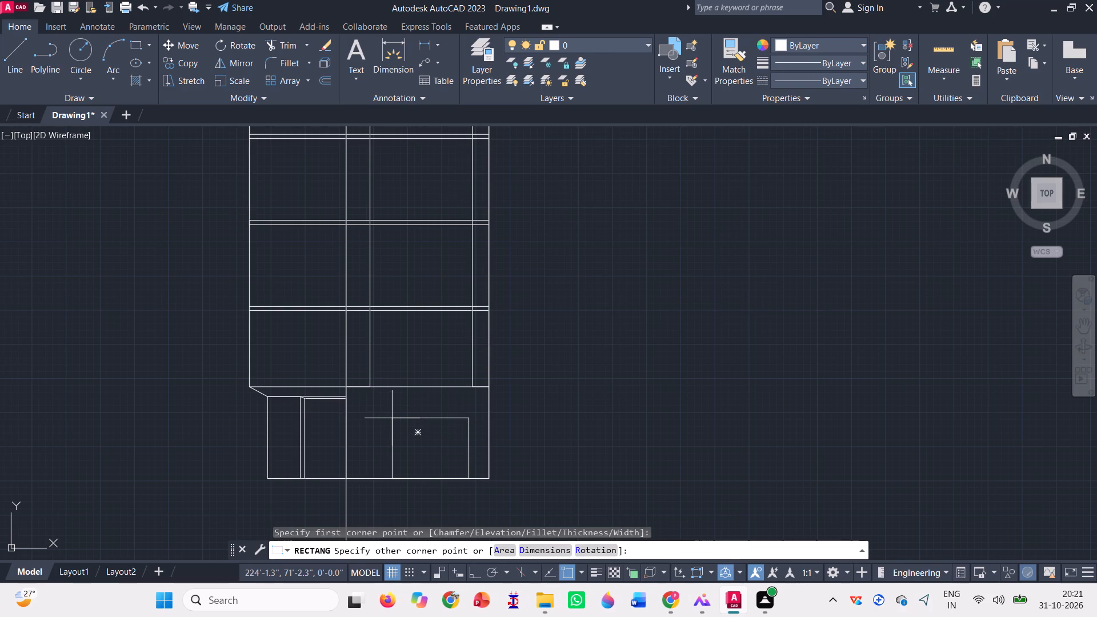
pyautogui.click(399, 420)
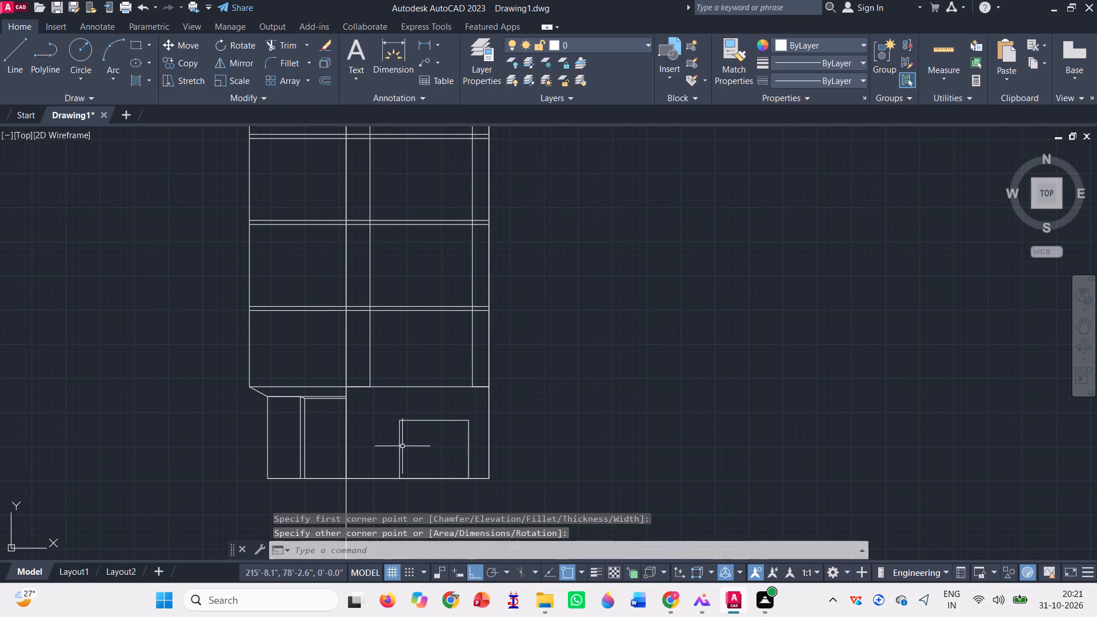
# Move the new base-line rectangle about 1' to the left, keeping it on the base line.
pyautogui.click(404, 446)
pyautogui.click(393, 437)
pyautogui.write('m')
pyautogui.press('space')
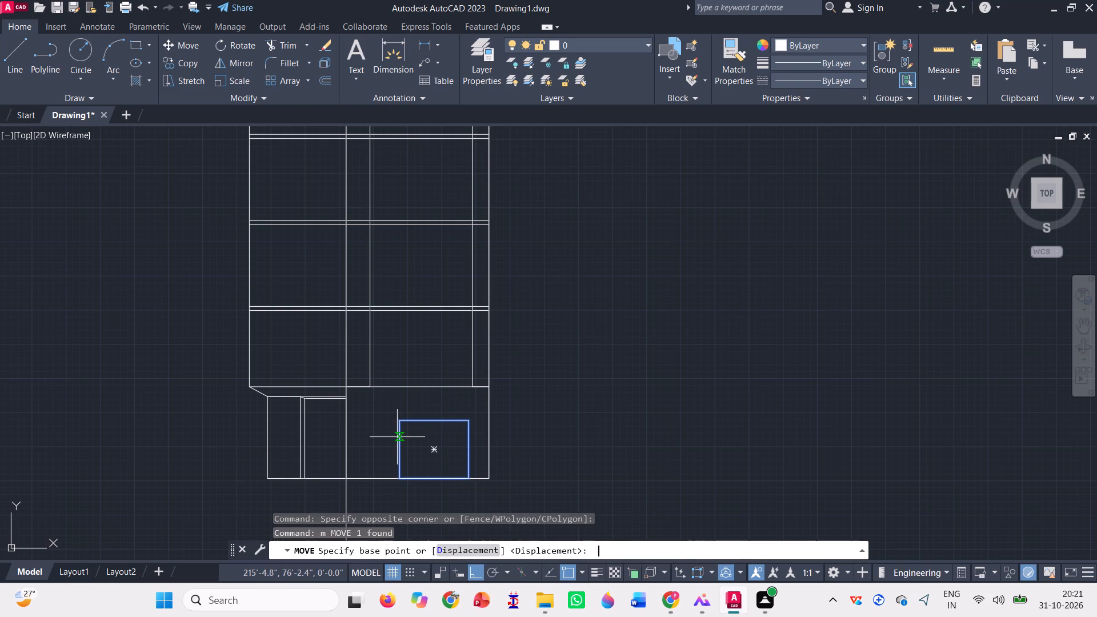
pyautogui.click(399, 474)
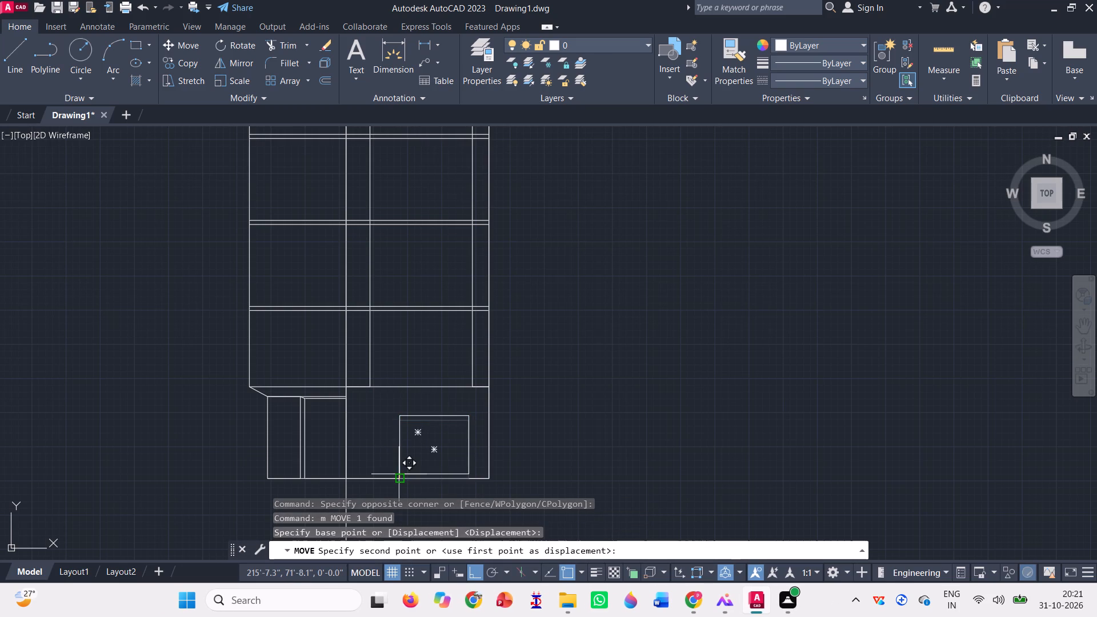
pyautogui.click(391, 474)
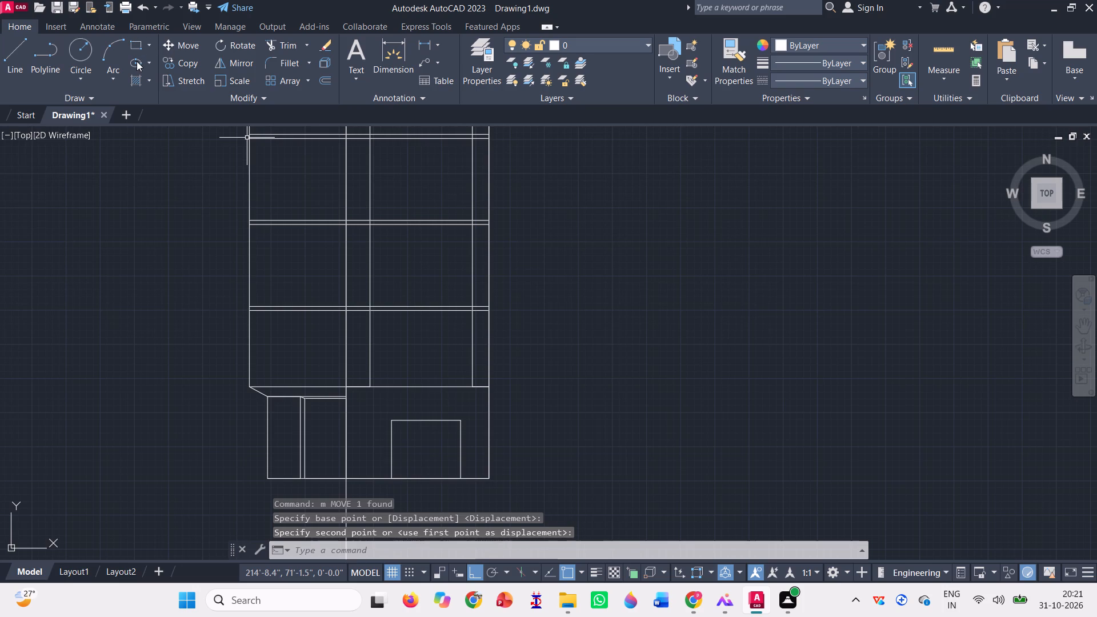
# Draw a circle centred on the midpoint of the moved rectangle's top edge, with its radius reaching the rectangle's upper-right corner.
pyautogui.click(81, 58)
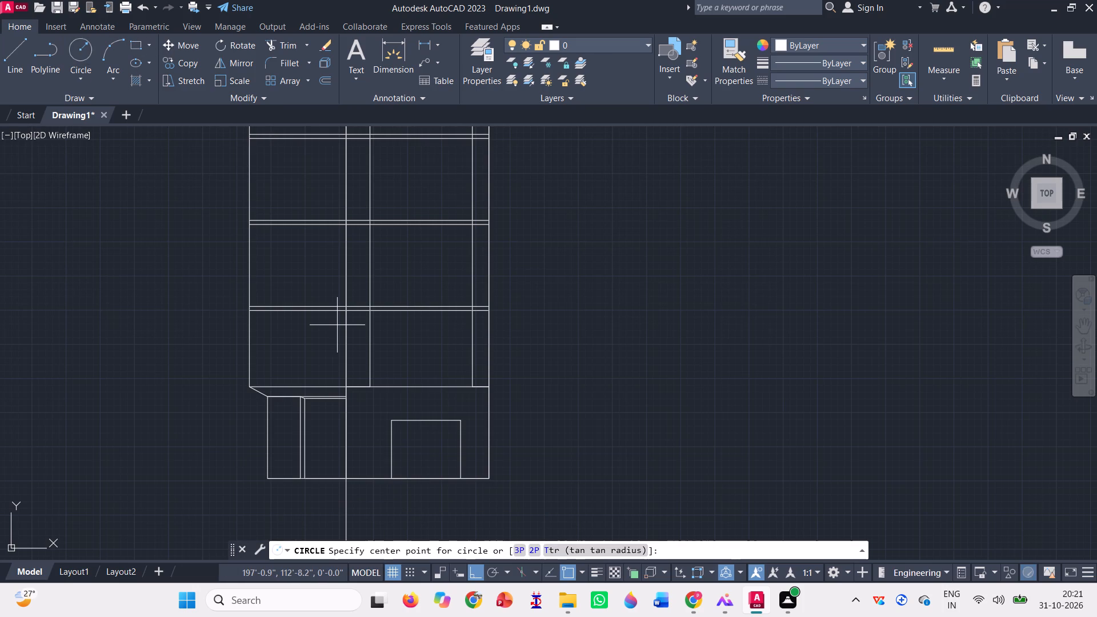
pyautogui.scroll(1, 441, 434)
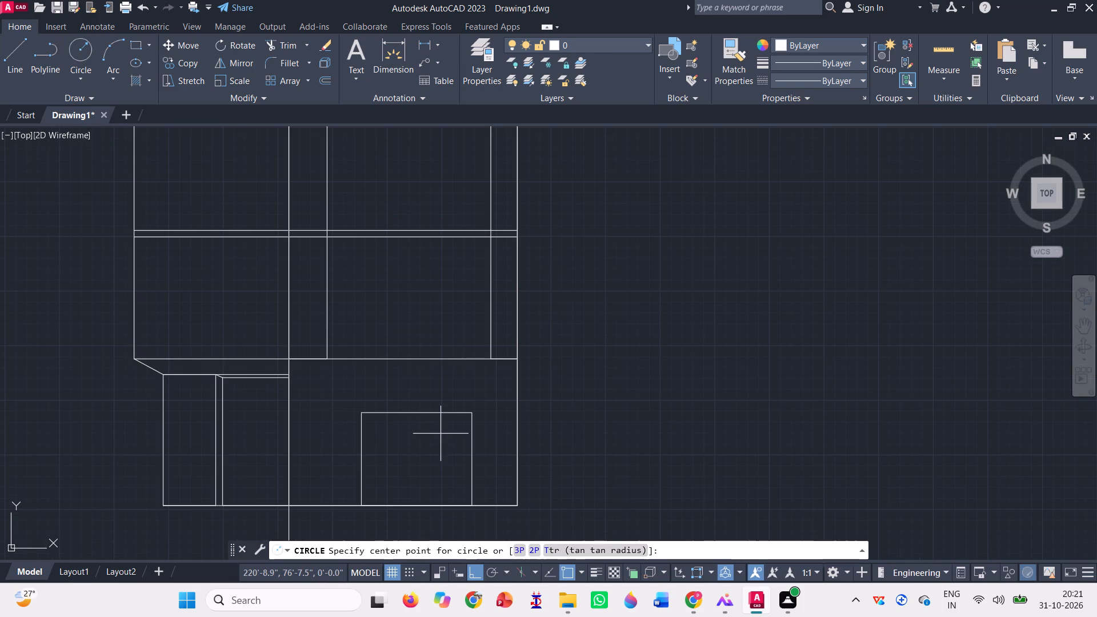
pyautogui.click(419, 410)
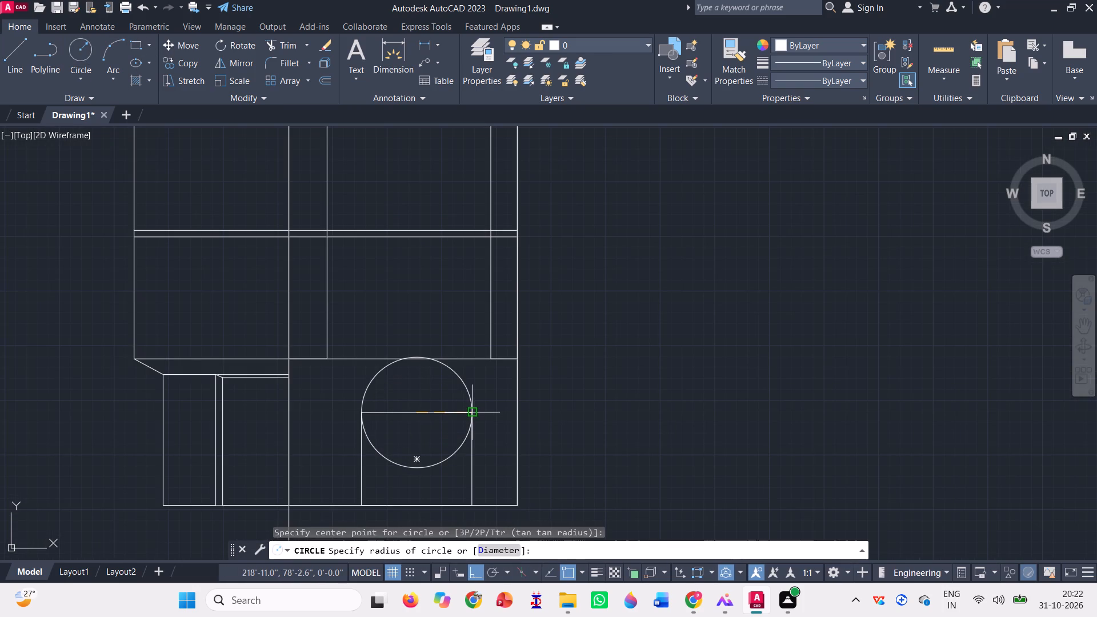
pyautogui.click(471, 415)
pyautogui.scroll(-1, 414, 424)
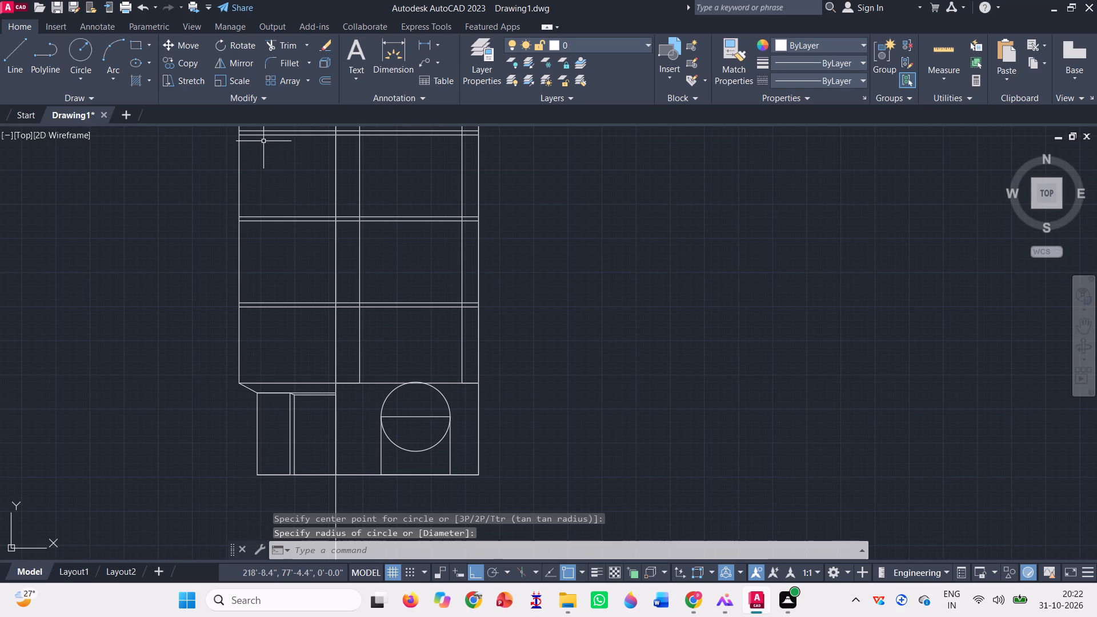
# Trim the rectangle's top edge and the circle's lower half to leave an arched opening.
pyautogui.click(277, 47)
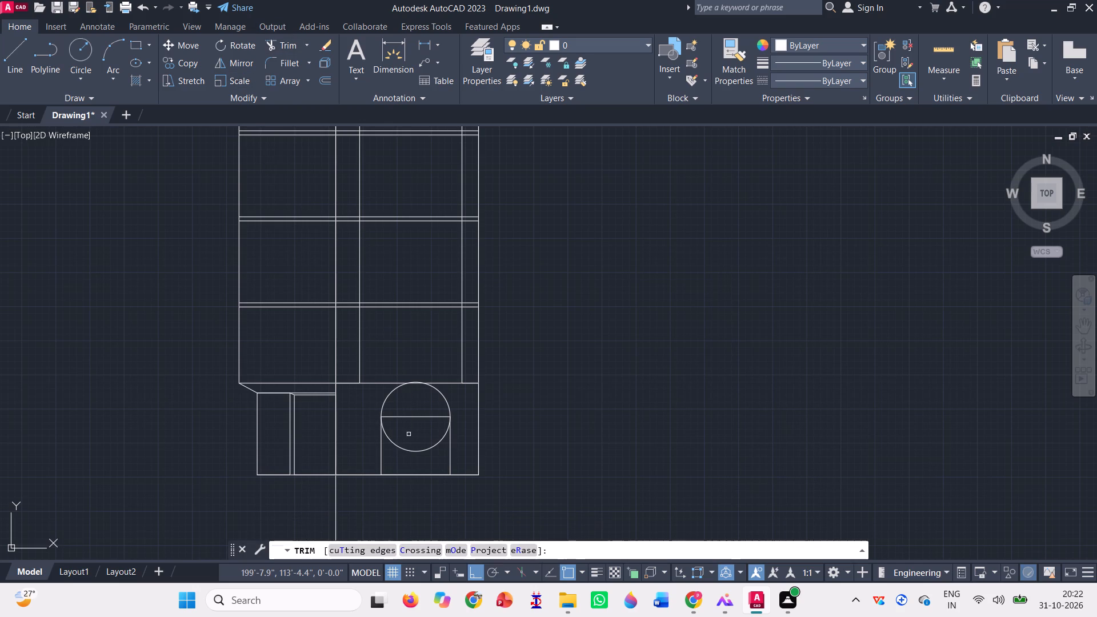
pyautogui.click(417, 408)
pyautogui.click(431, 450)
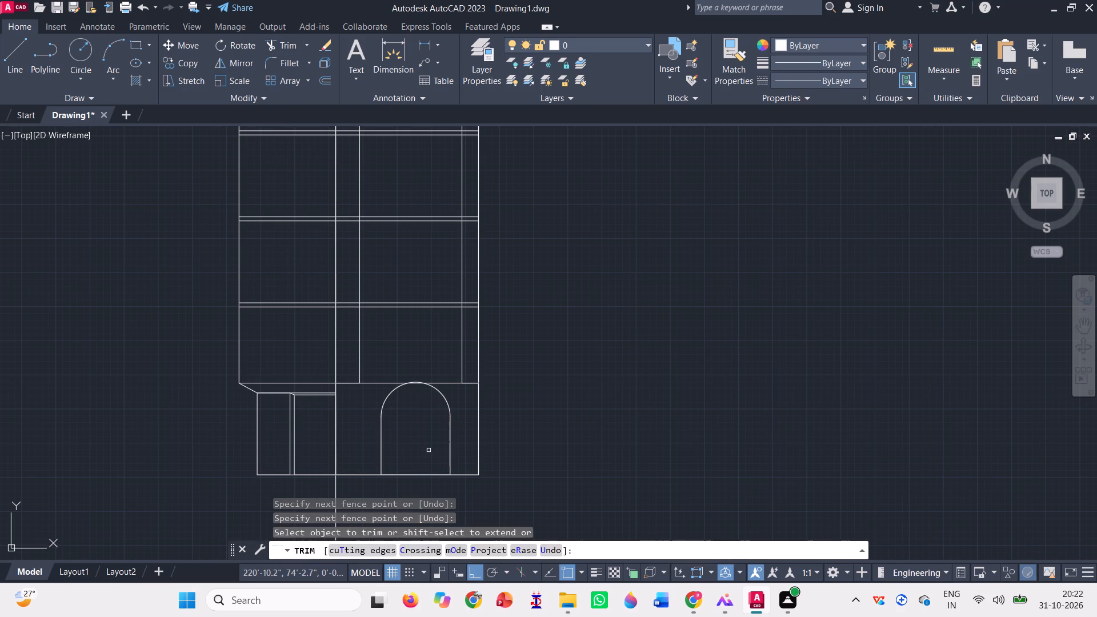
pyautogui.press('space')
pyautogui.scroll(1, 420, 418)
pyautogui.scroll(-1, 421, 423)
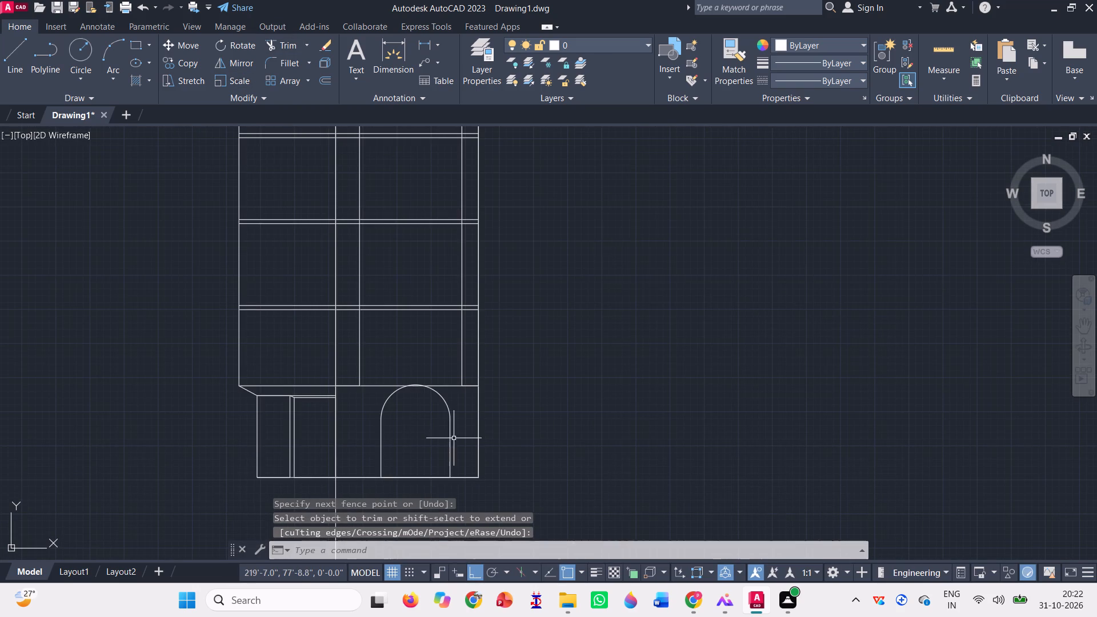
# Move the arched opening straight down so its bottom edge sits slightly below the base line.
pyautogui.click(454, 438)
pyautogui.click(437, 411)
pyautogui.scroll(-1, 425, 460)
pyautogui.press('m')
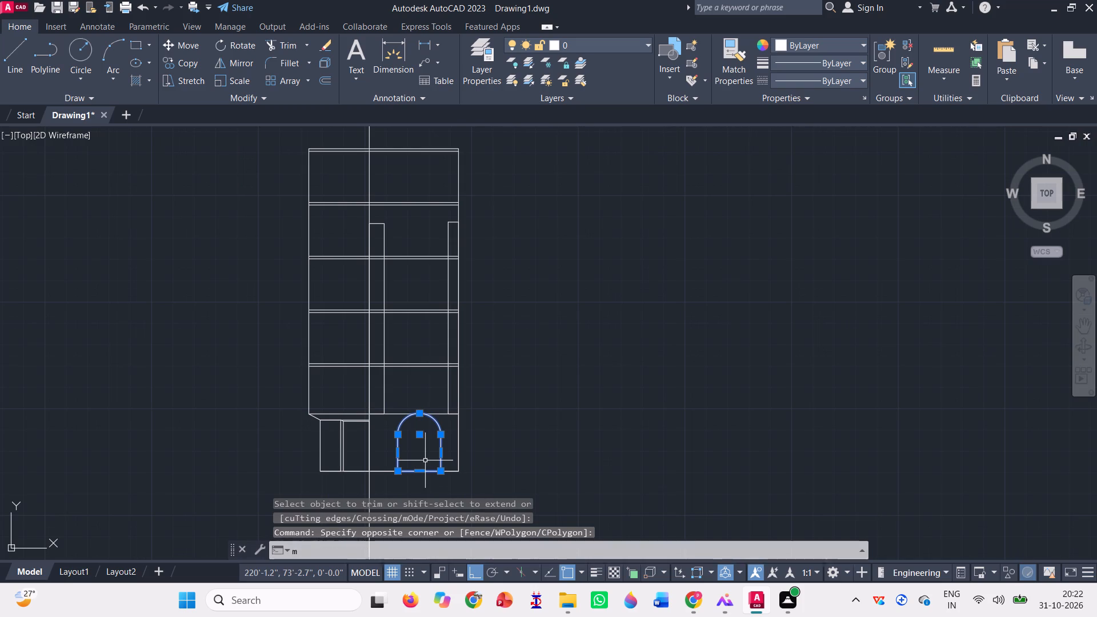
pyautogui.press('space')
pyautogui.scroll(2, 446, 487)
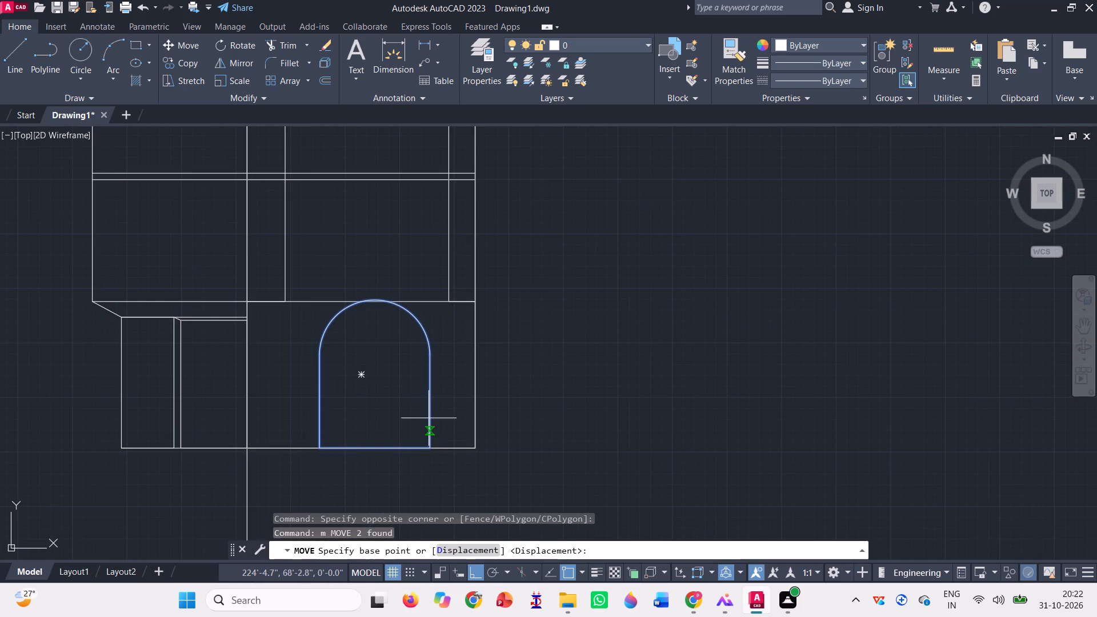
pyautogui.click(433, 408)
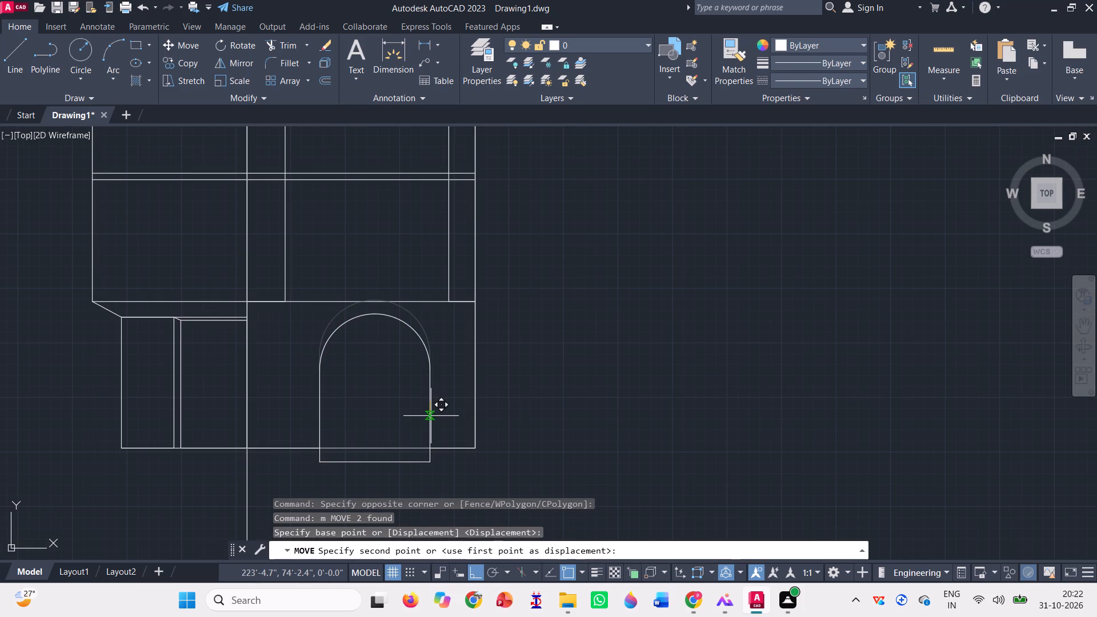
pyautogui.click(431, 415)
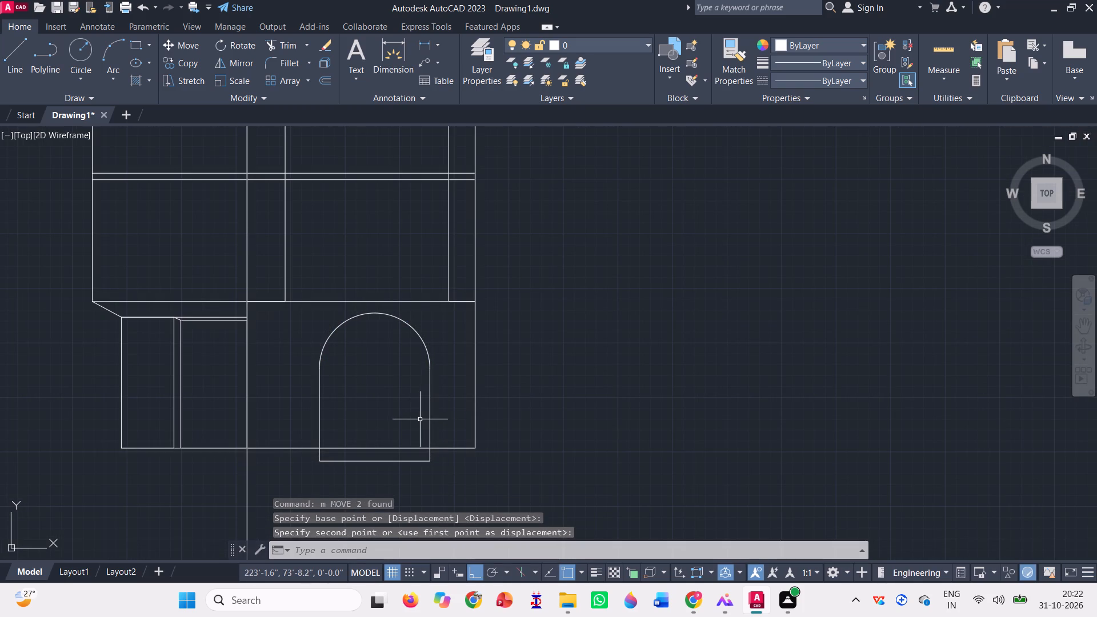
pyautogui.press('space')
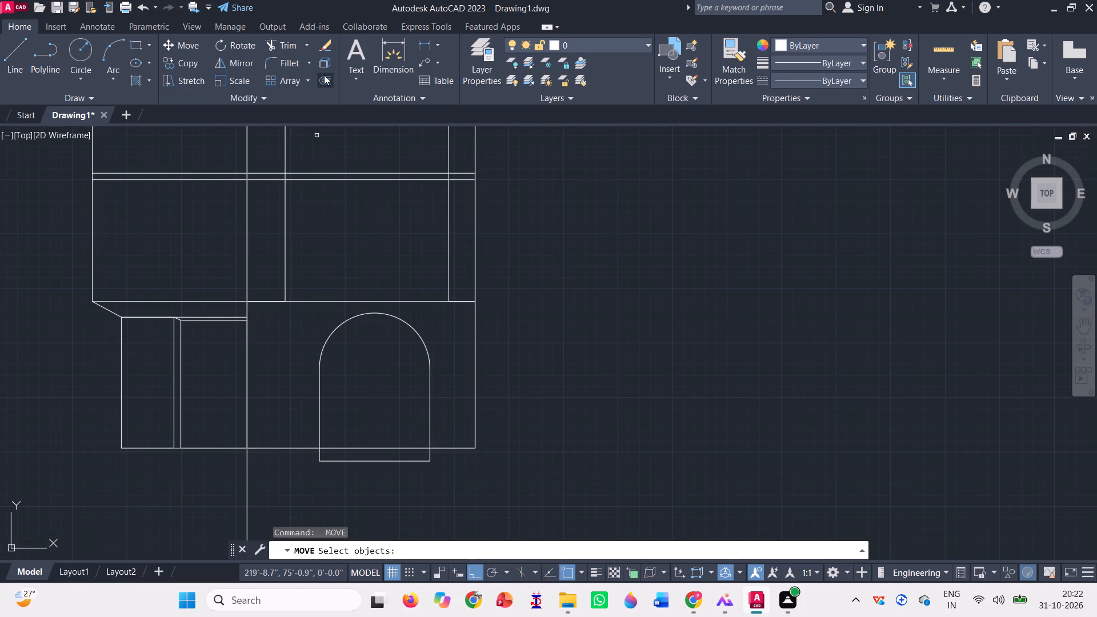
pyautogui.press('Escape')
# Trim the arched opening's side stubs and bottom edge that extend below the base line.
pyautogui.click(276, 46)
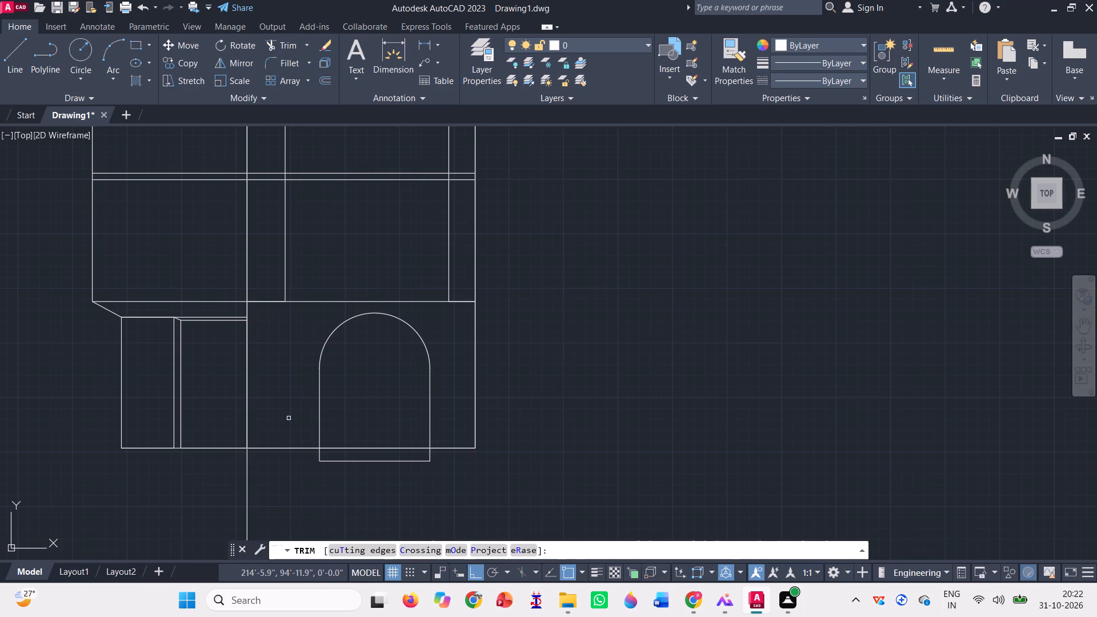
pyautogui.scroll(2, 322, 477)
pyautogui.click(303, 426)
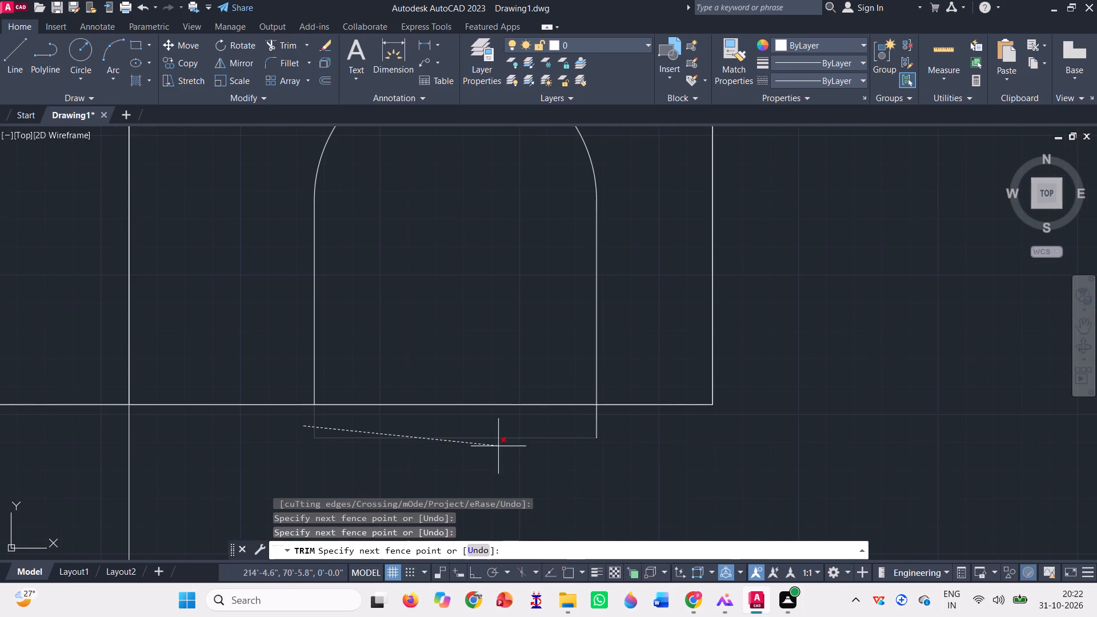
pyautogui.click(600, 422)
pyautogui.click(570, 428)
pyautogui.click(549, 455)
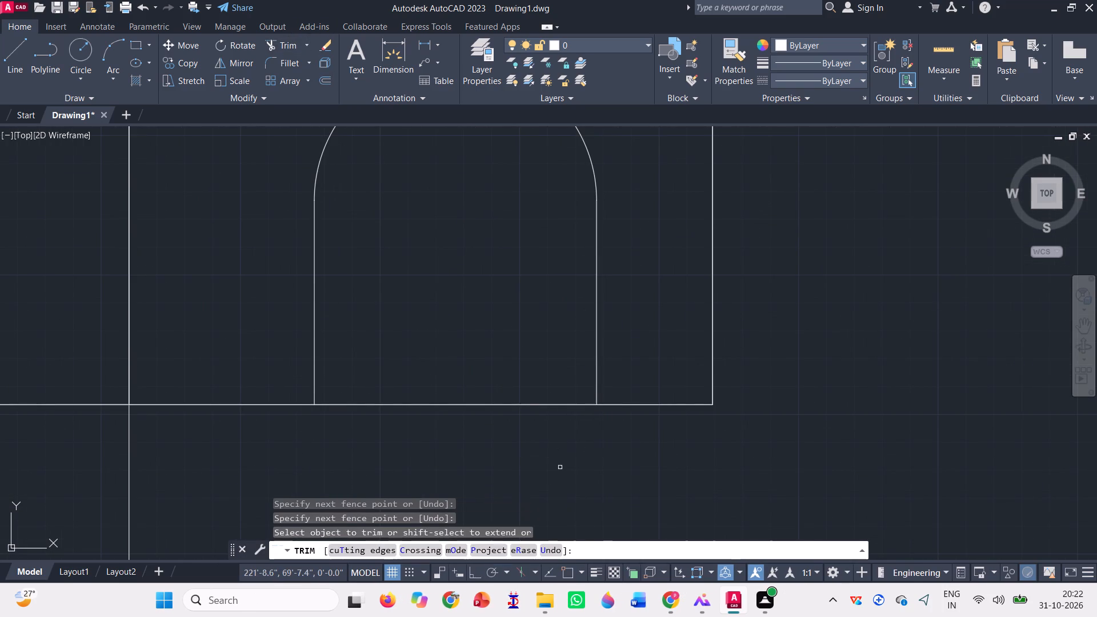
pyautogui.scroll(-1, 575, 471)
pyautogui.press('Escape')
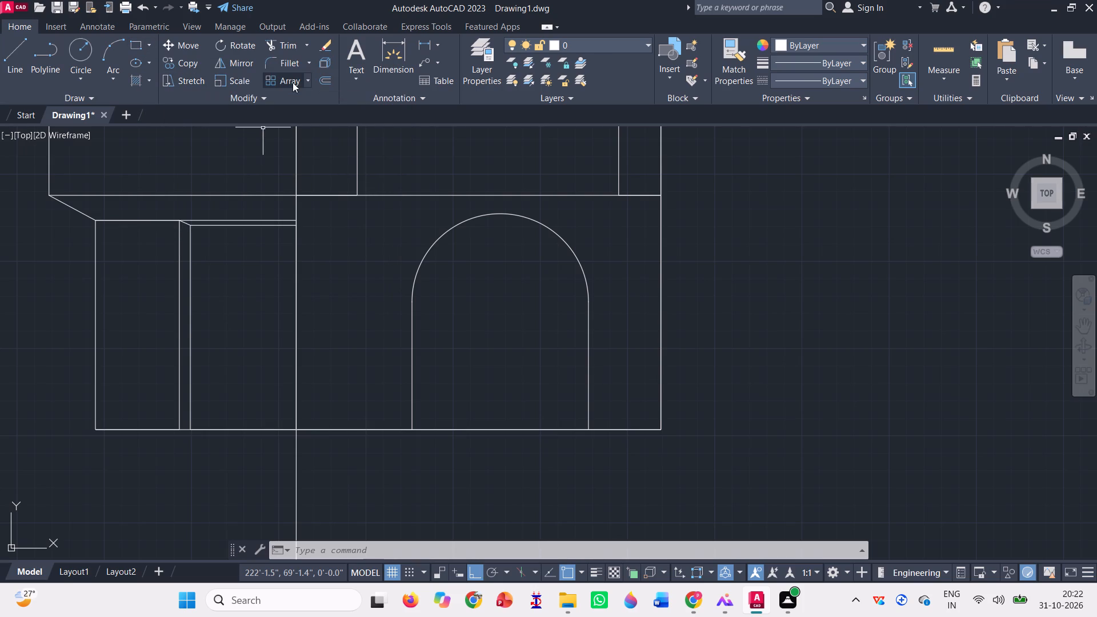
# Join the opening's arc and its two straight sides into a single polyline.
pyautogui.click(490, 396)
pyautogui.click(358, 249)
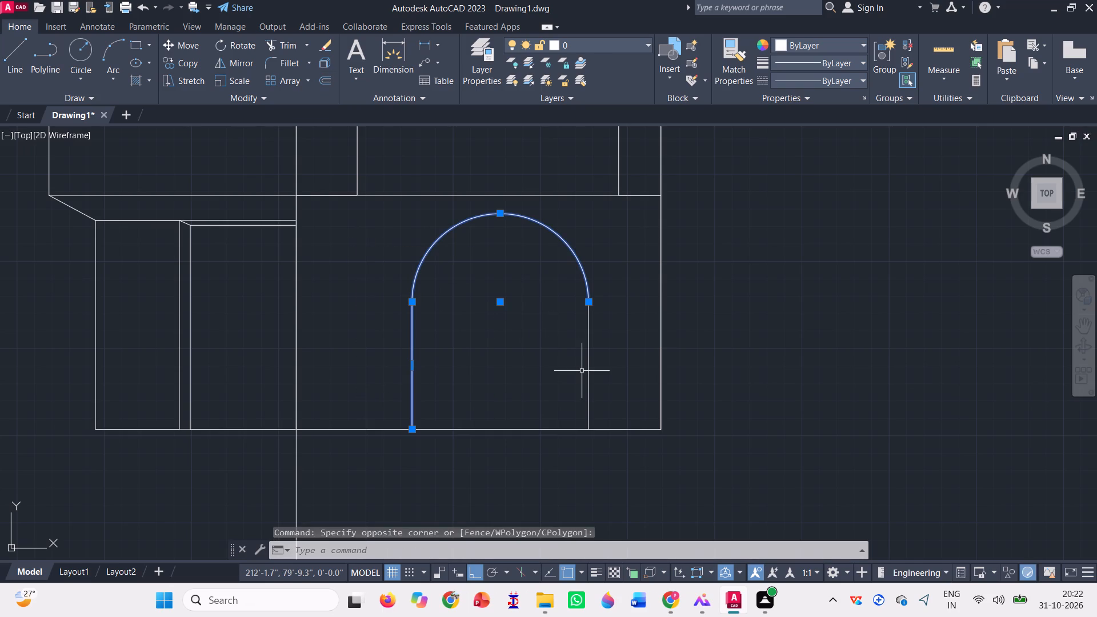
pyautogui.click(606, 367)
pyautogui.click(567, 349)
pyautogui.write('j')
pyautogui.press('space')
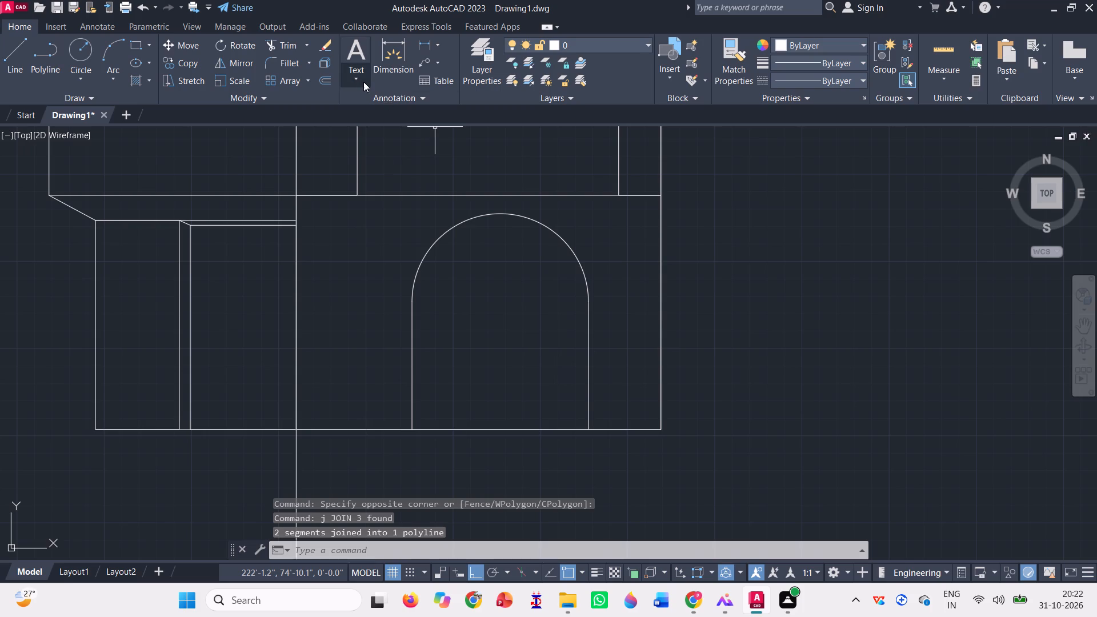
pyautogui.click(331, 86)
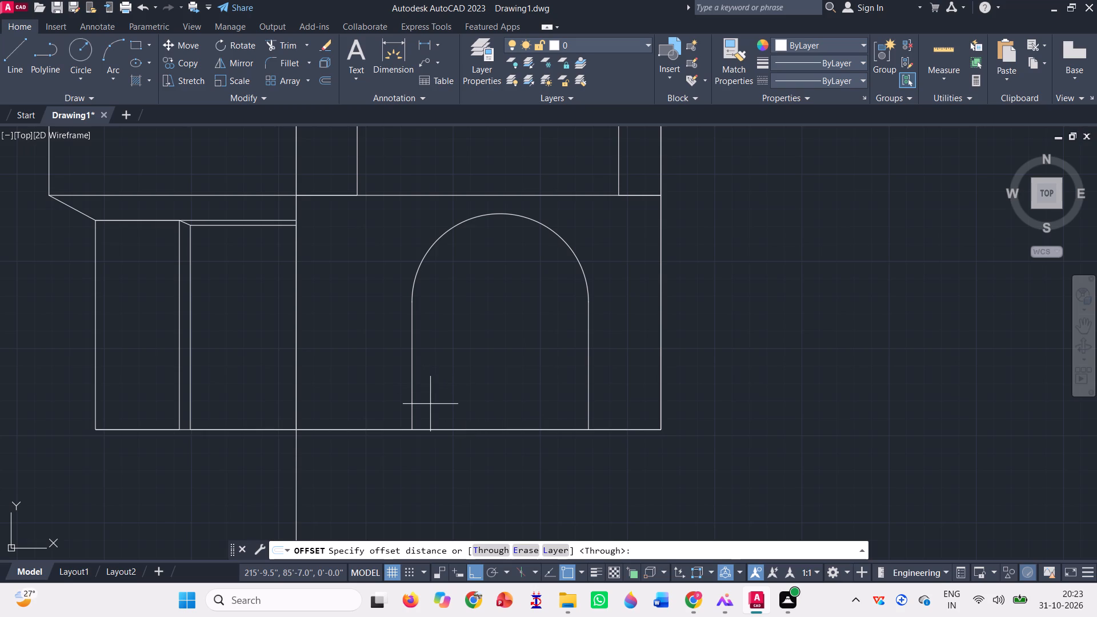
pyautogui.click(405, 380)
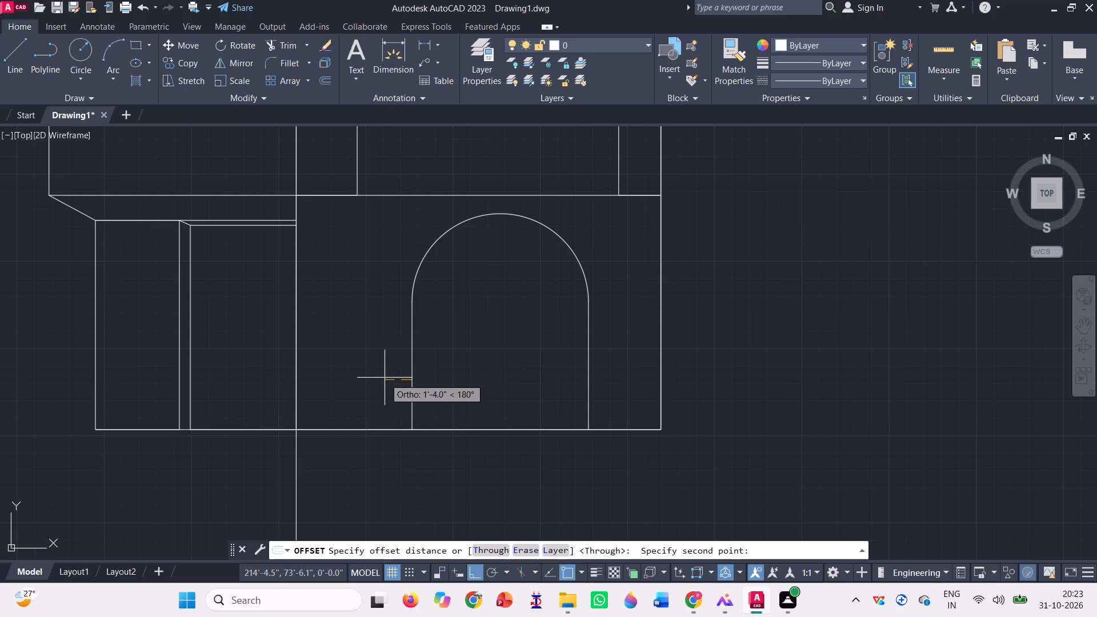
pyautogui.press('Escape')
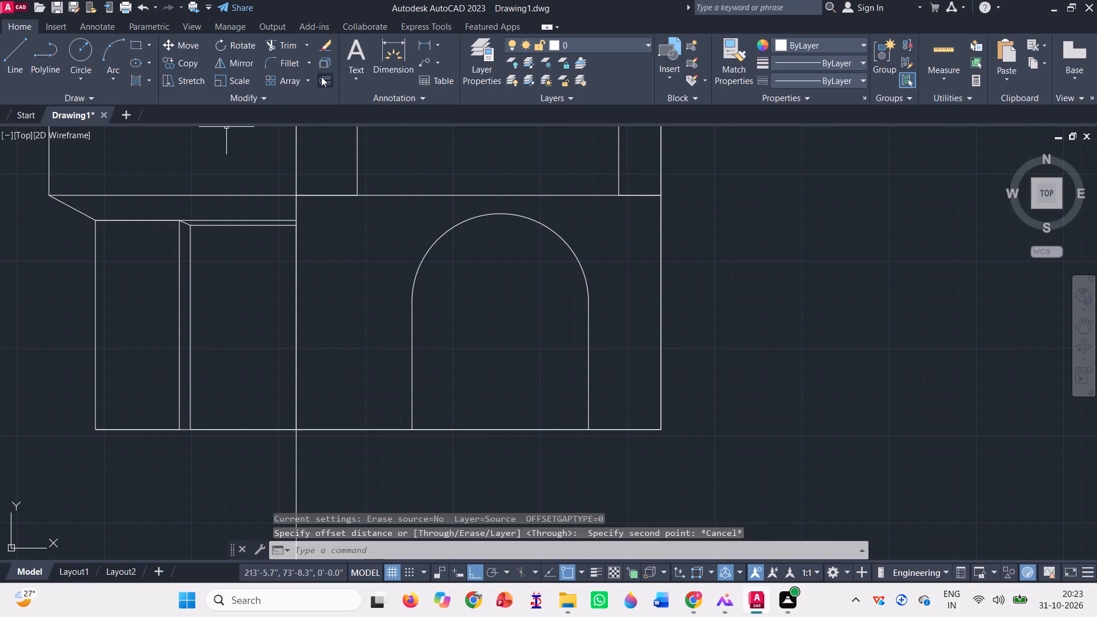
# Offset the arch polyline outward through a point just outside its left side to form a thin surround.
pyautogui.click(323, 75)
pyautogui.press('space')
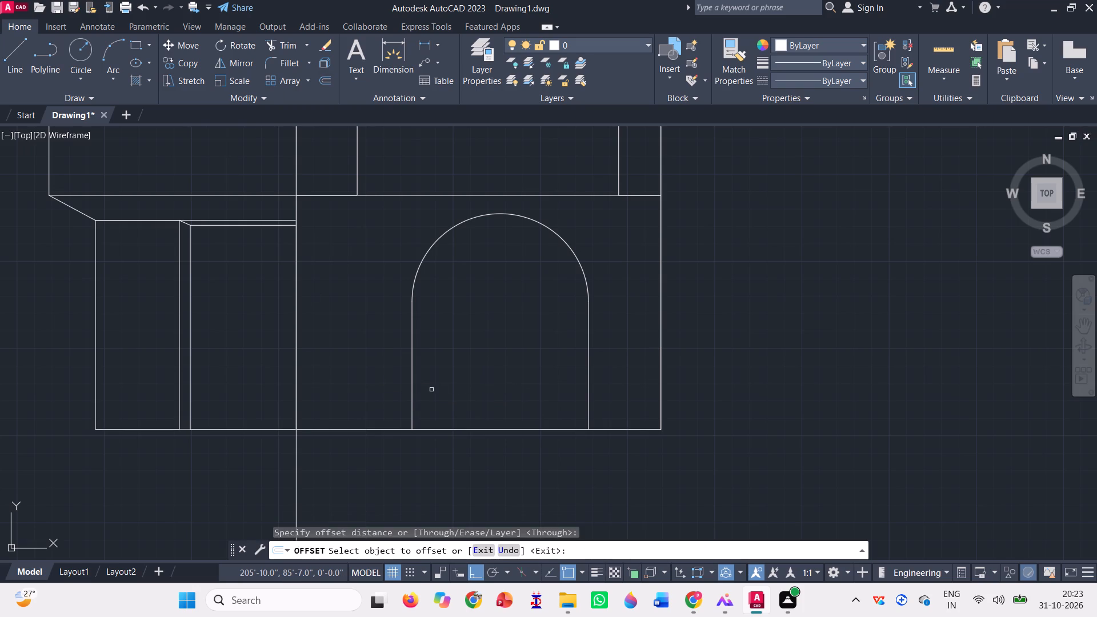
pyautogui.click(414, 391)
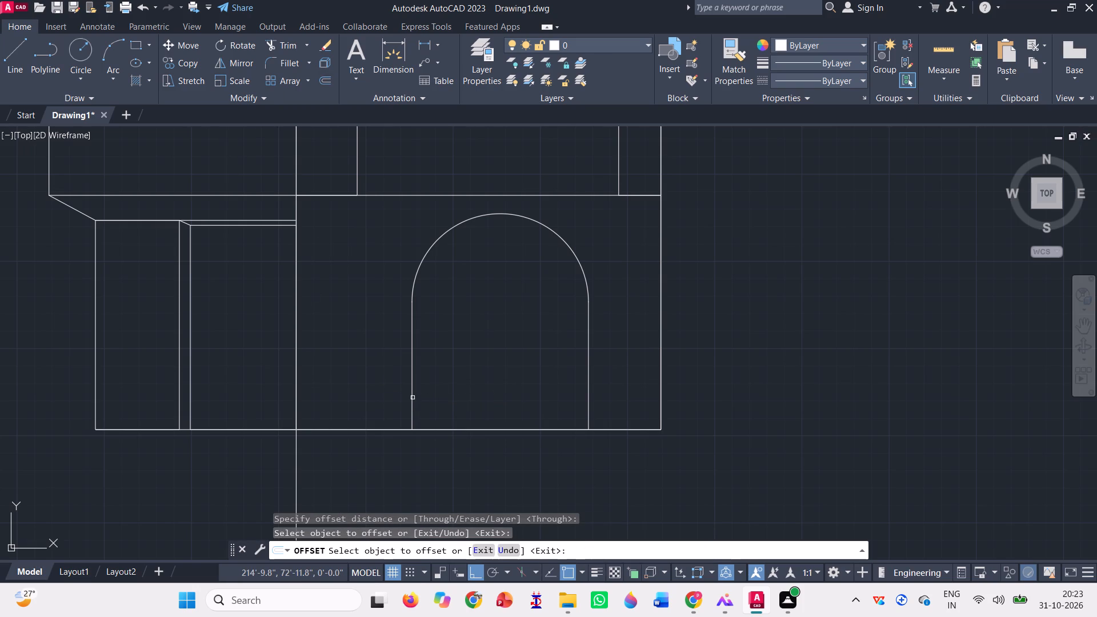
pyautogui.click(413, 398)
pyautogui.scroll(1, 399, 393)
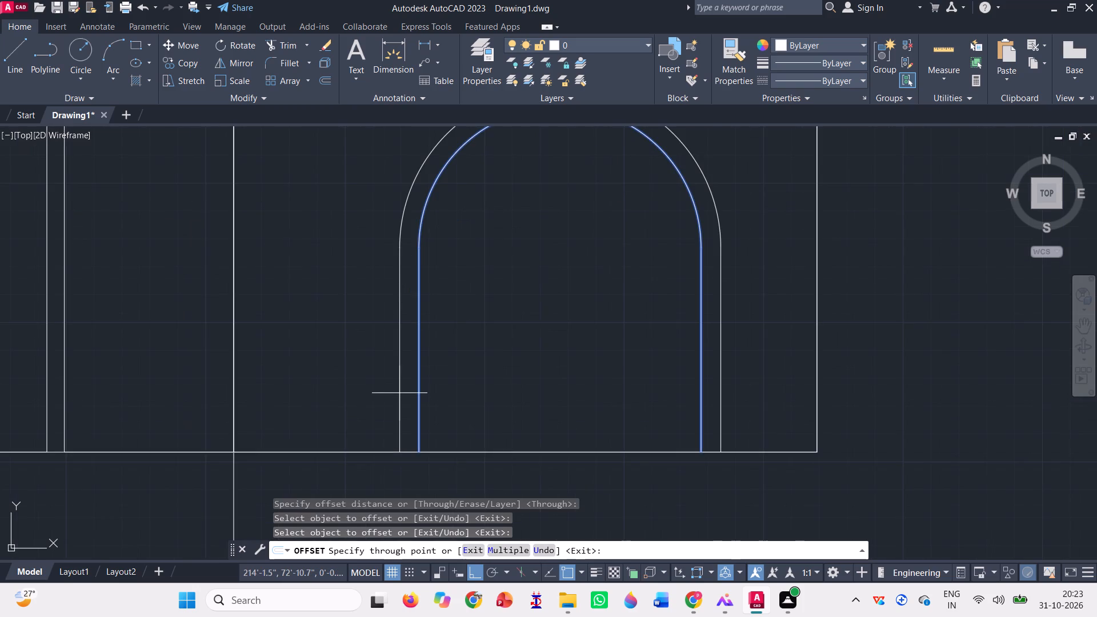
pyautogui.scroll(-1, 399, 403)
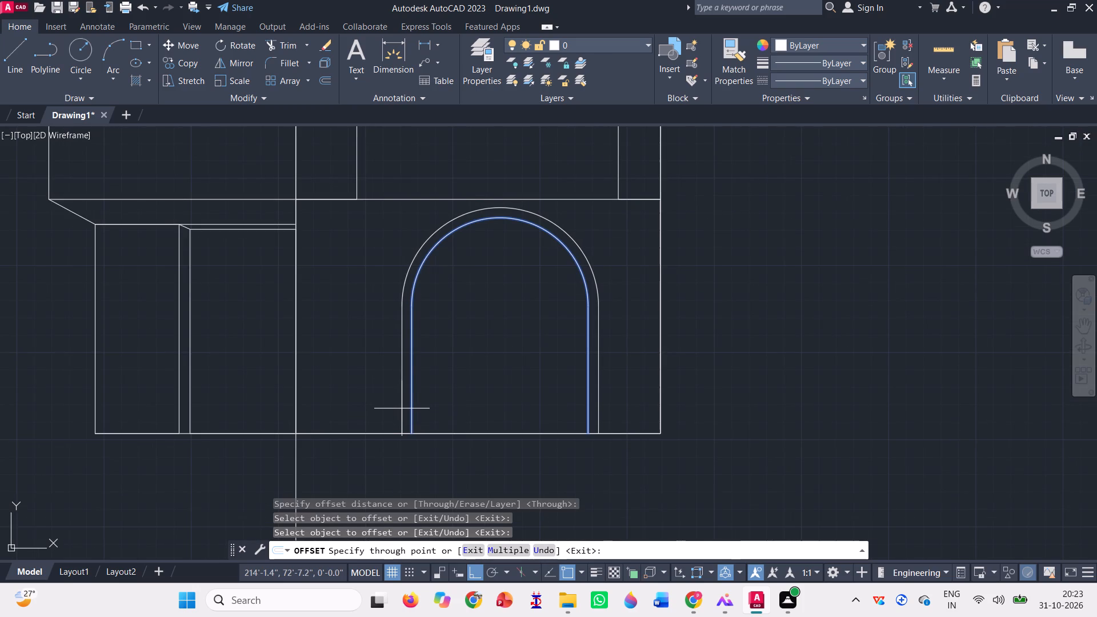
pyautogui.scroll(1, 405, 412)
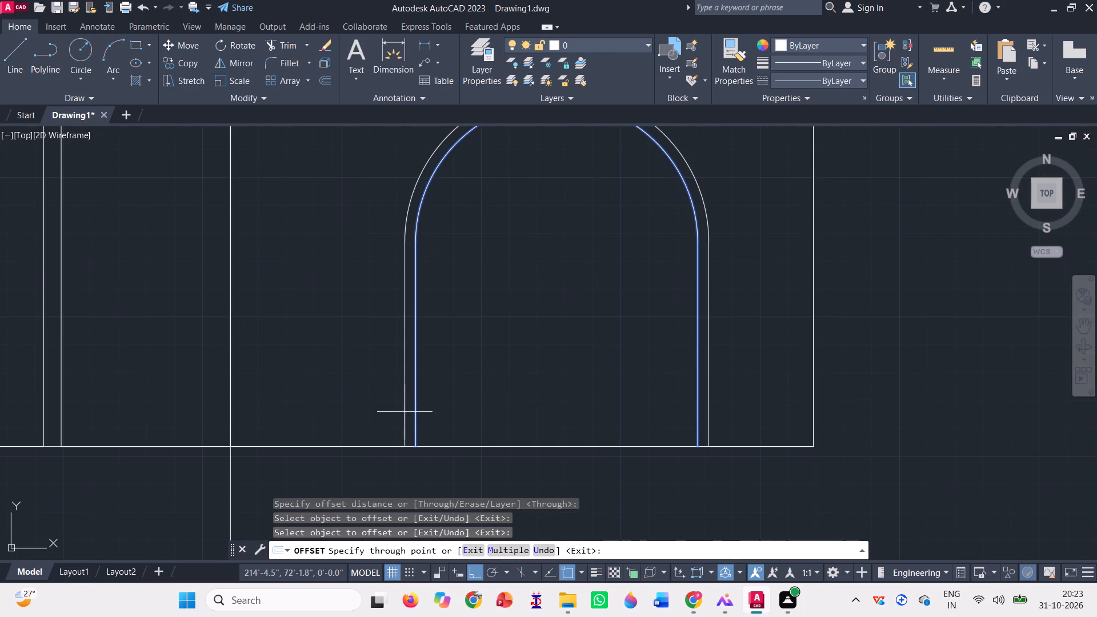
pyautogui.click(405, 411)
pyautogui.scroll(-1, 406, 422)
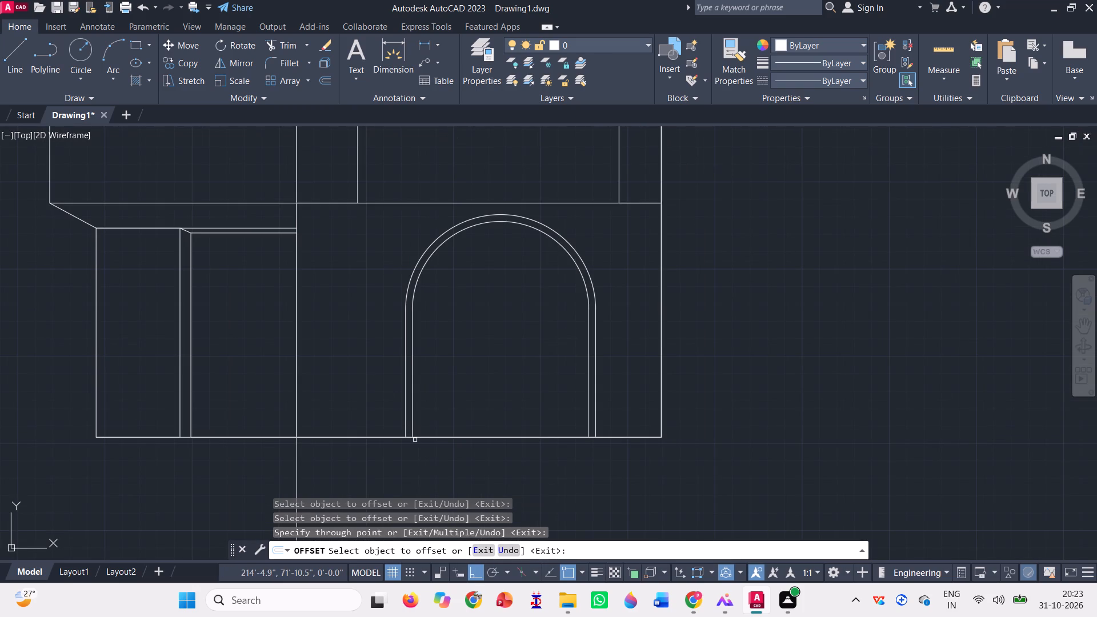
pyautogui.scroll(-1, 415, 439)
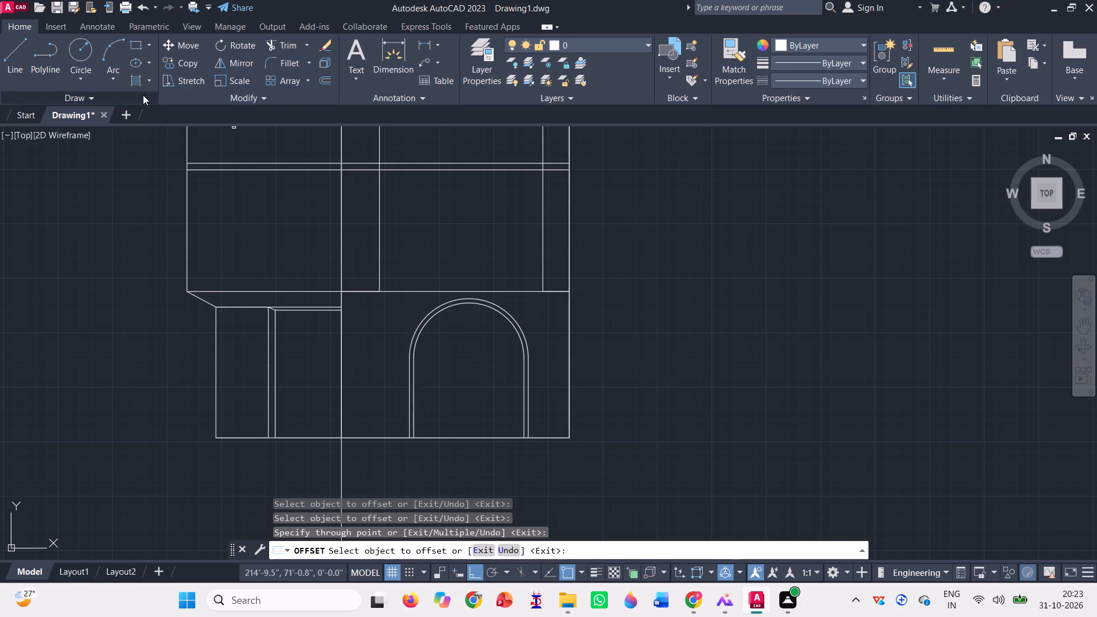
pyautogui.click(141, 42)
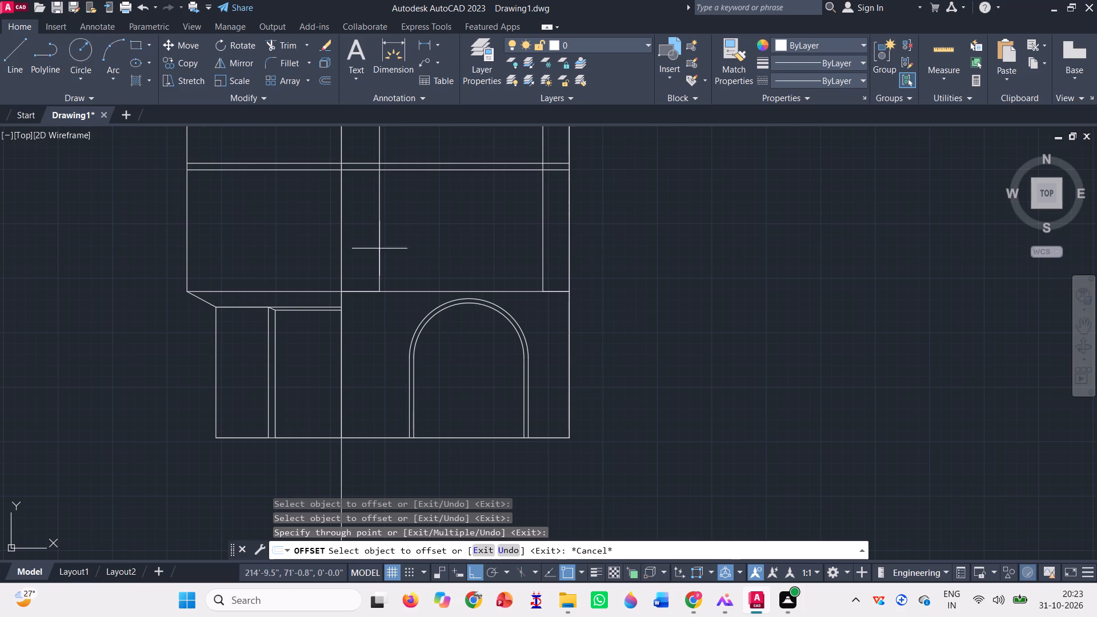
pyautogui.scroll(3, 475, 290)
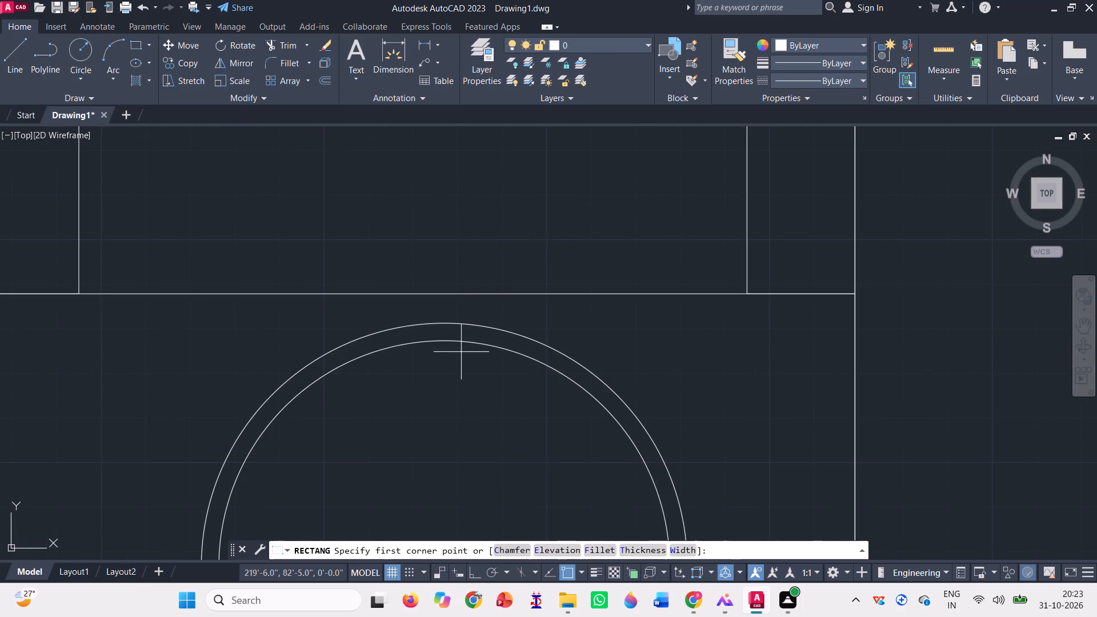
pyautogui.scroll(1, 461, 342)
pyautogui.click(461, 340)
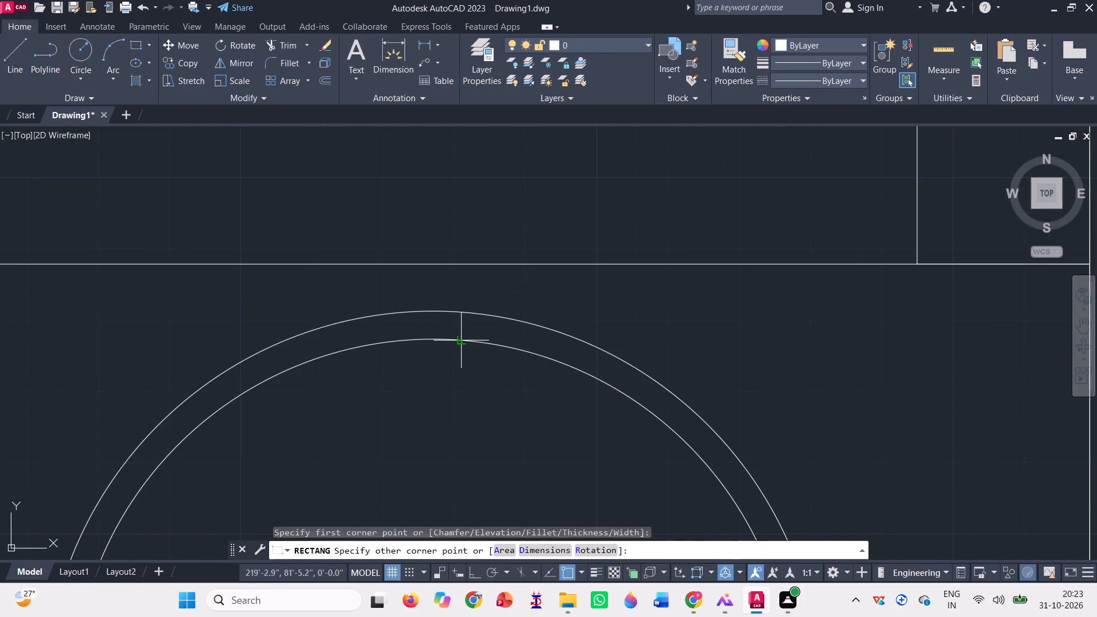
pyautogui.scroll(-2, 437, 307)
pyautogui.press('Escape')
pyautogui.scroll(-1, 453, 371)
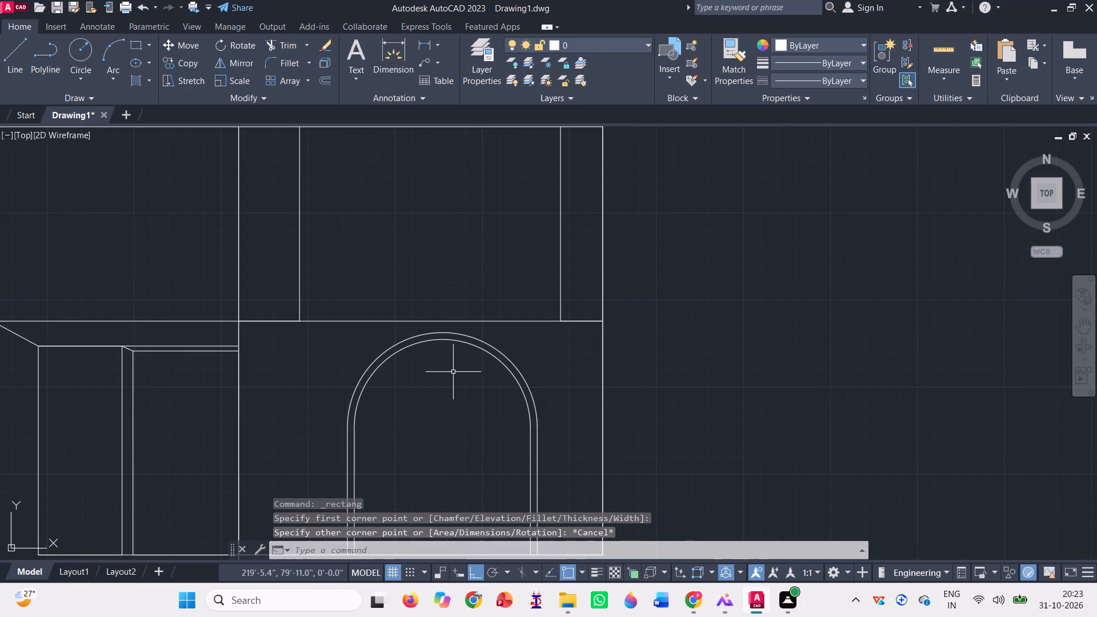
# Draw a vertical line about 4'-8" long from the arch's centre up to just above the outer arch's crown.
pyautogui.press('l')
pyautogui.press('Return')
pyautogui.scroll(-1, 451, 379)
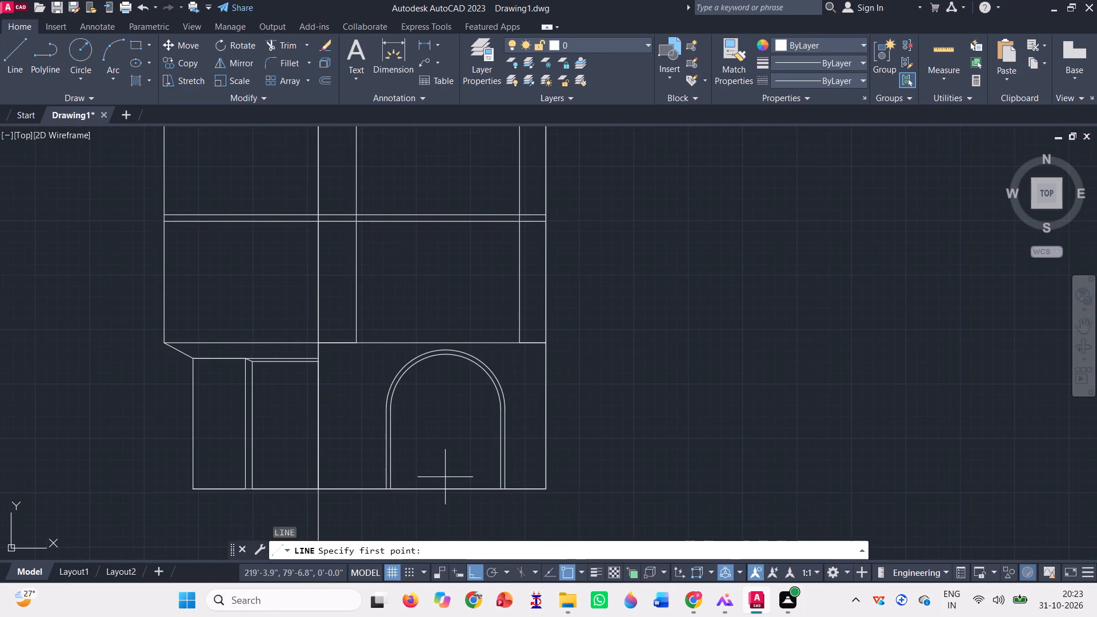
pyautogui.click(450, 408)
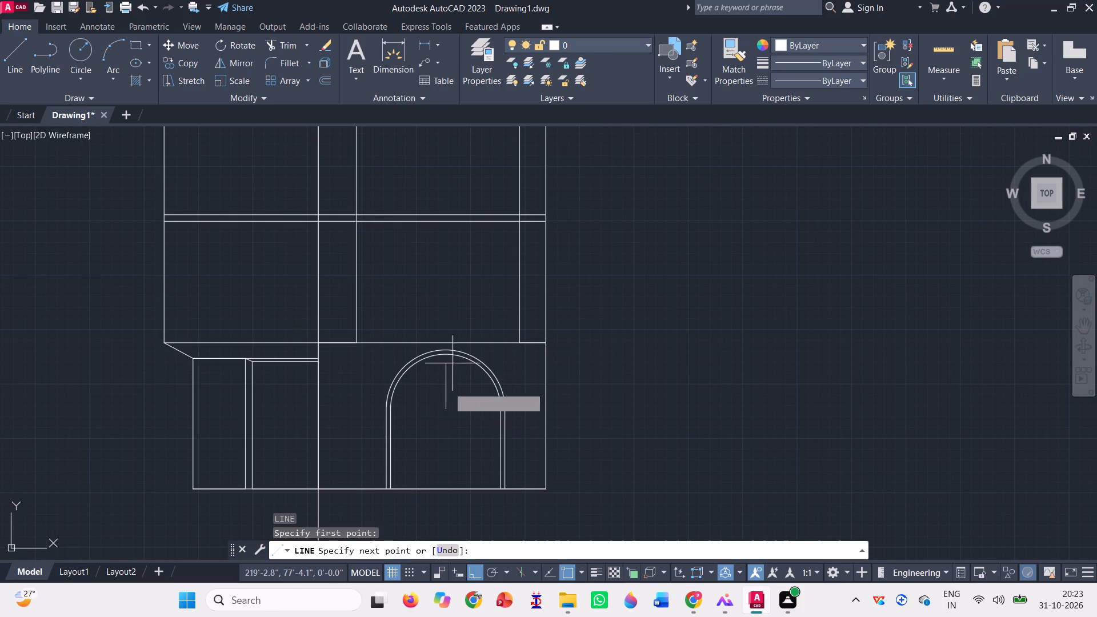
pyautogui.scroll(2, 459, 320)
pyautogui.scroll(3, 425, 392)
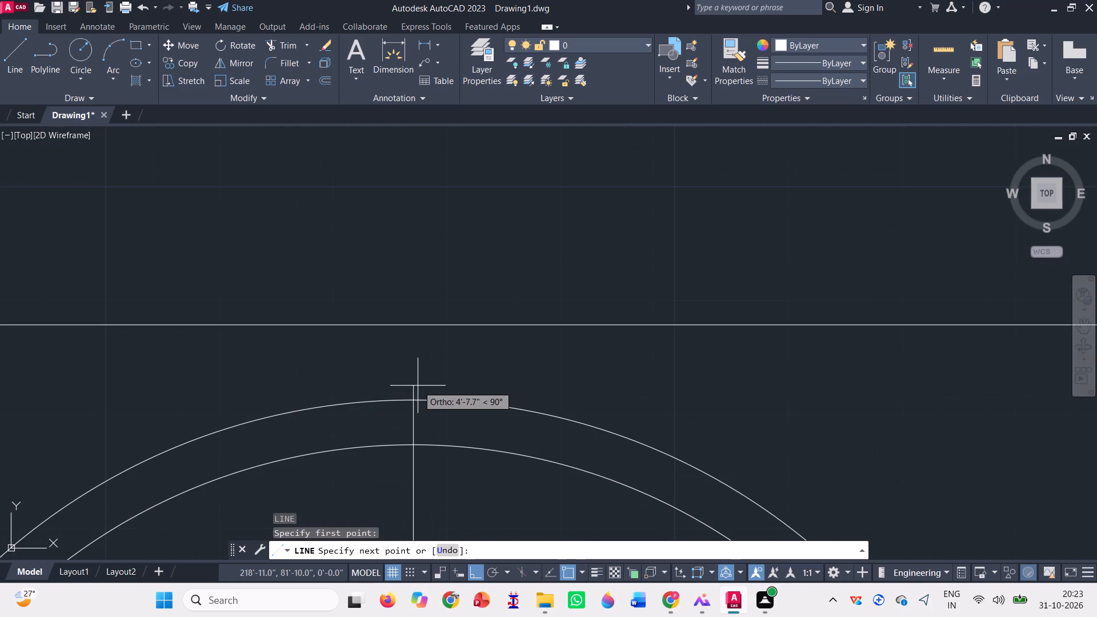
pyautogui.click(417, 383)
pyautogui.scroll(-1, 419, 385)
pyautogui.press('space')
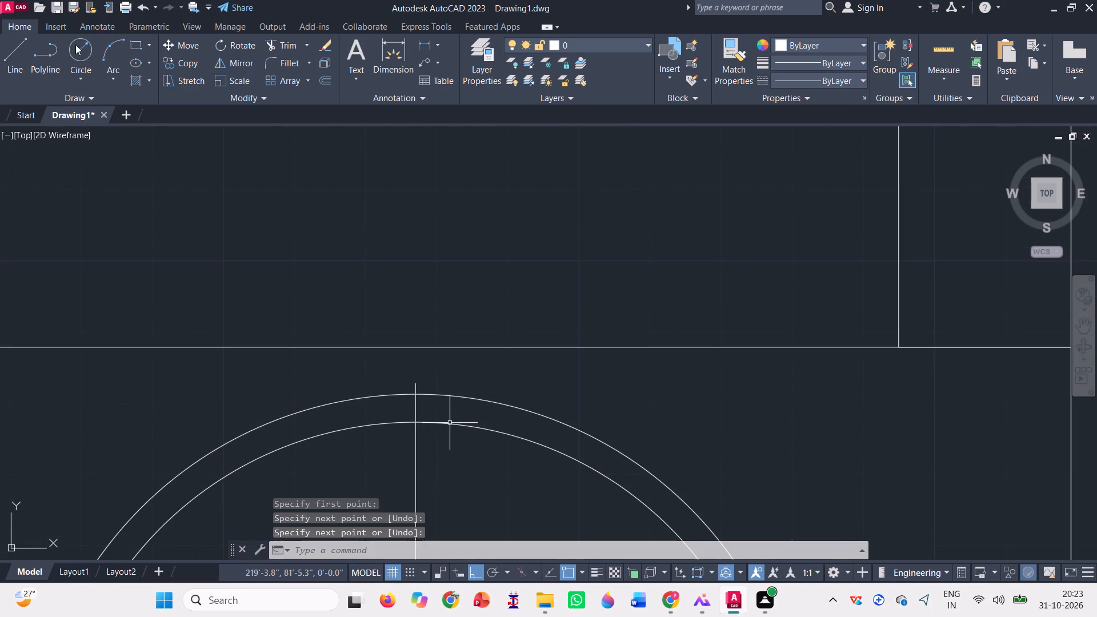
# Draw a small keystone rectangle from the inner arch's crown on the vertical line, extending right and up past the outer arch.
pyautogui.click(136, 44)
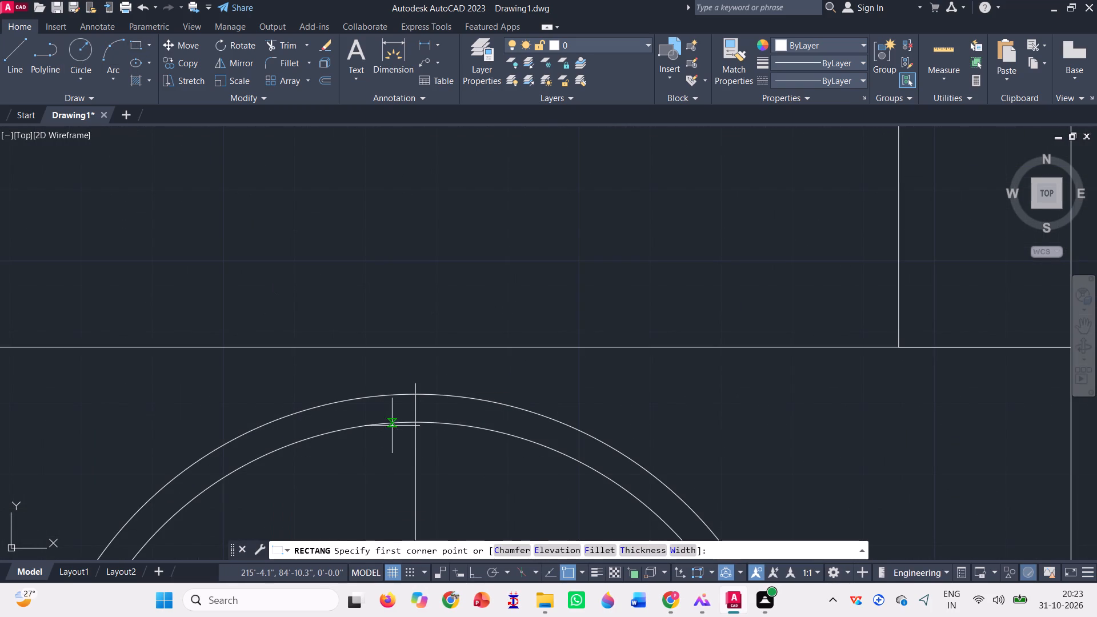
pyautogui.click(418, 419)
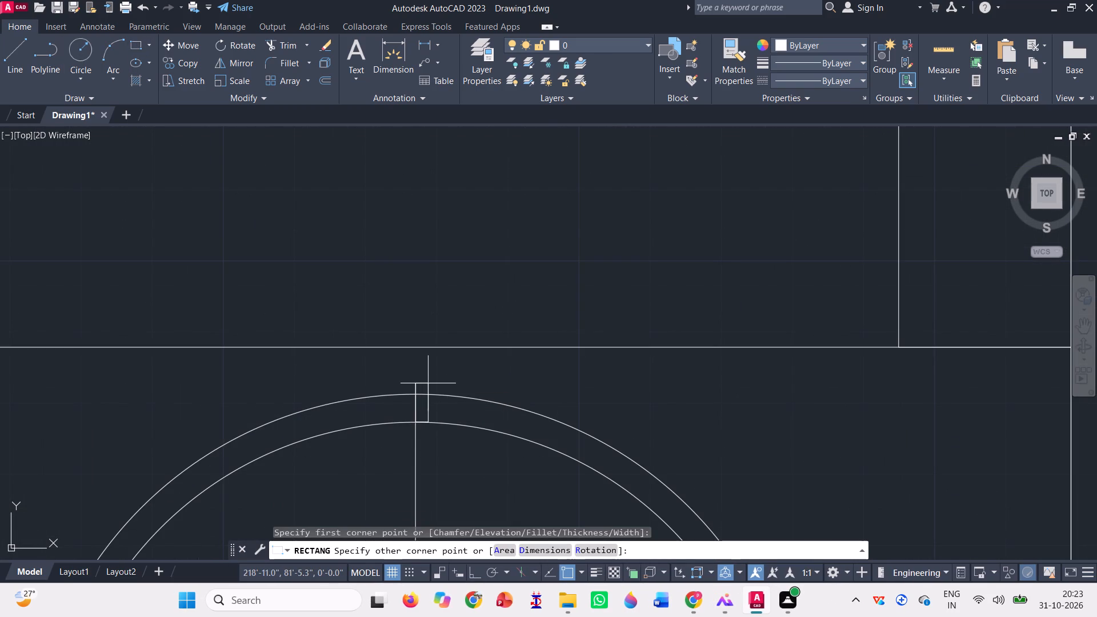
pyautogui.click(445, 387)
# Move the keystone rectangle by its bottom edge's midpoint onto the inner arch's crown, centring it on the vertical line.
pyautogui.click(445, 415)
pyautogui.write('m')
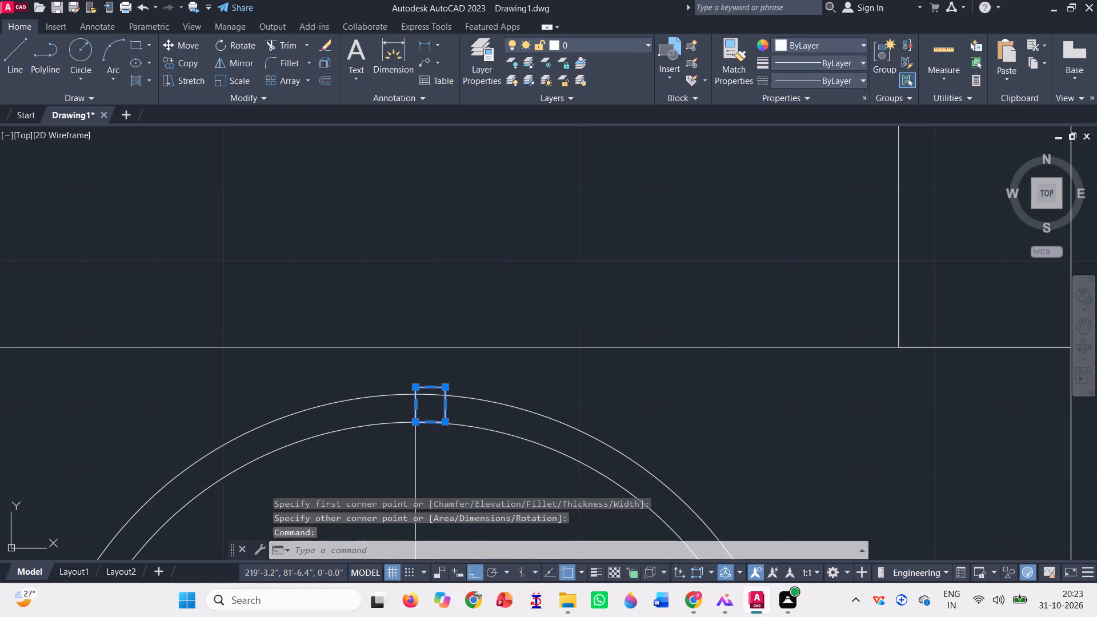
pyautogui.press('space')
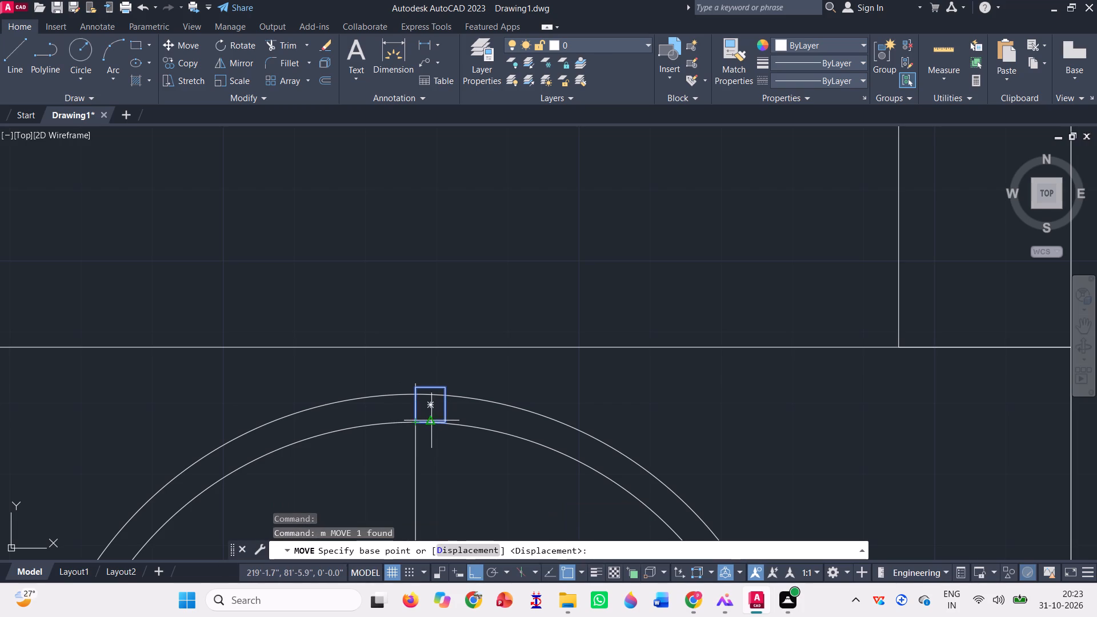
pyautogui.click(432, 420)
pyautogui.click(415, 421)
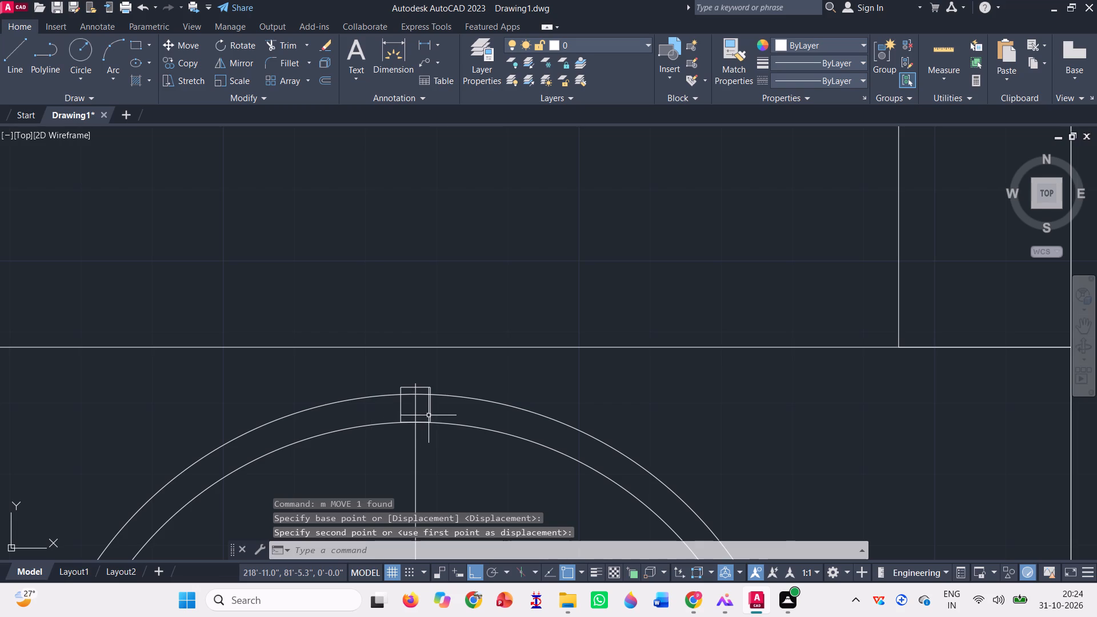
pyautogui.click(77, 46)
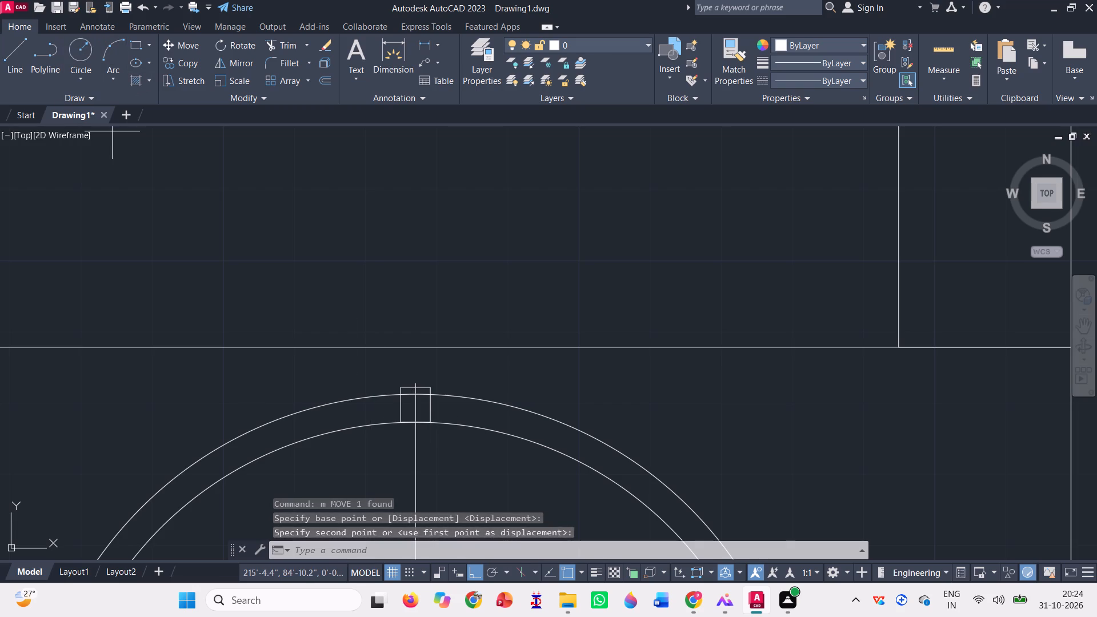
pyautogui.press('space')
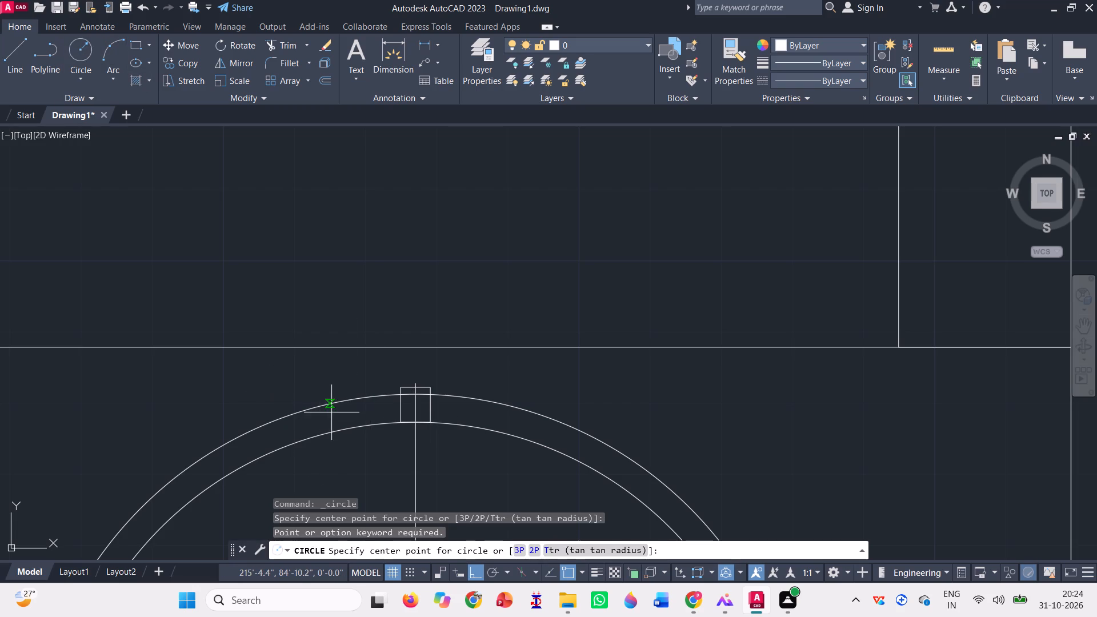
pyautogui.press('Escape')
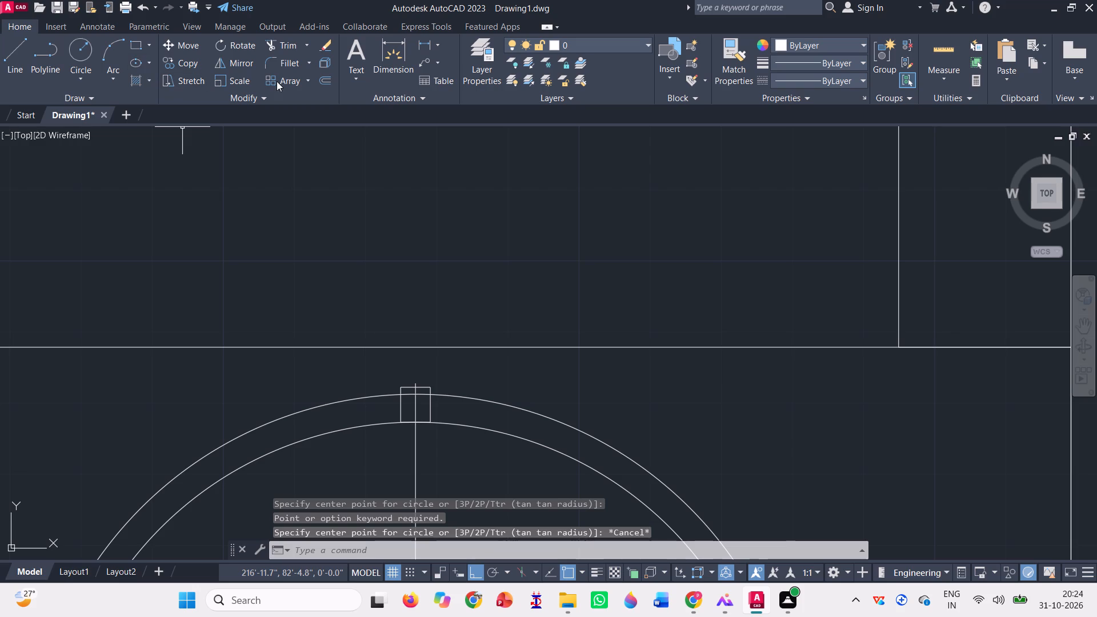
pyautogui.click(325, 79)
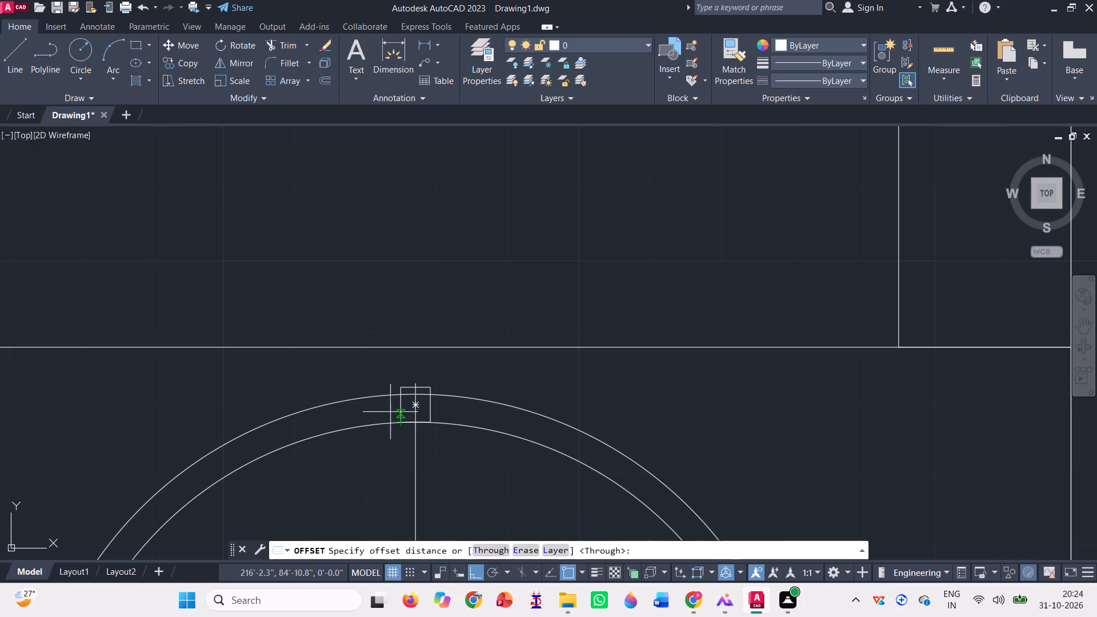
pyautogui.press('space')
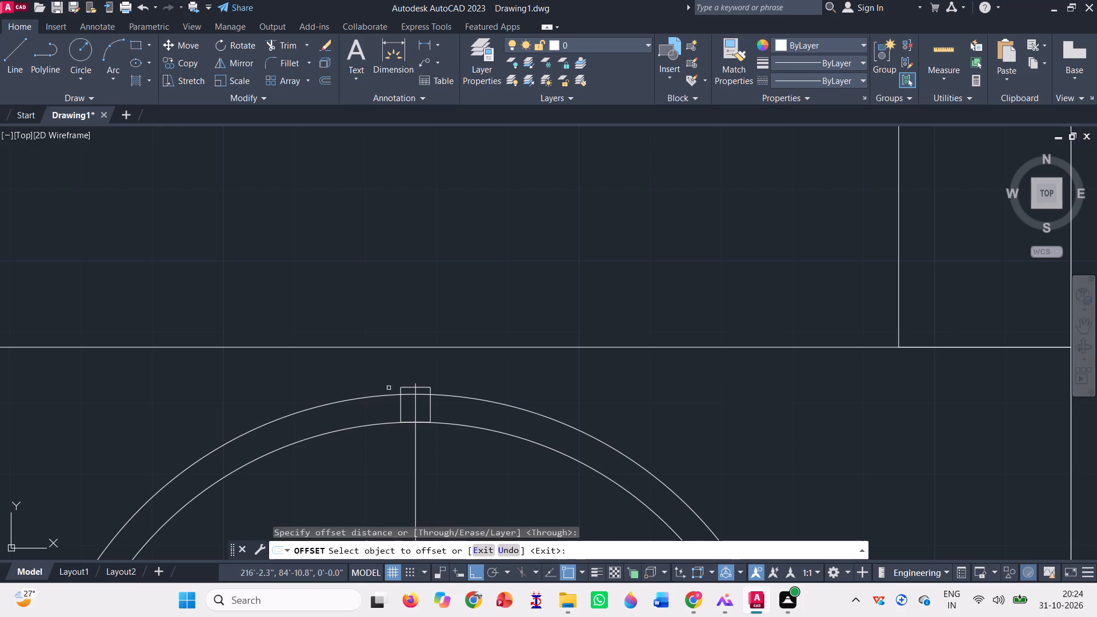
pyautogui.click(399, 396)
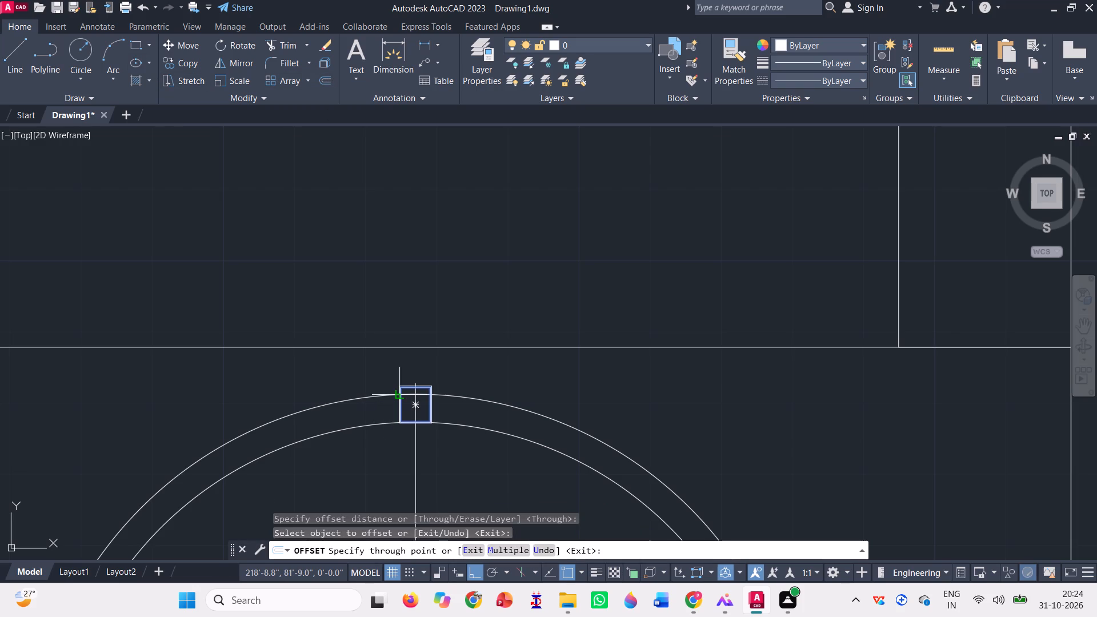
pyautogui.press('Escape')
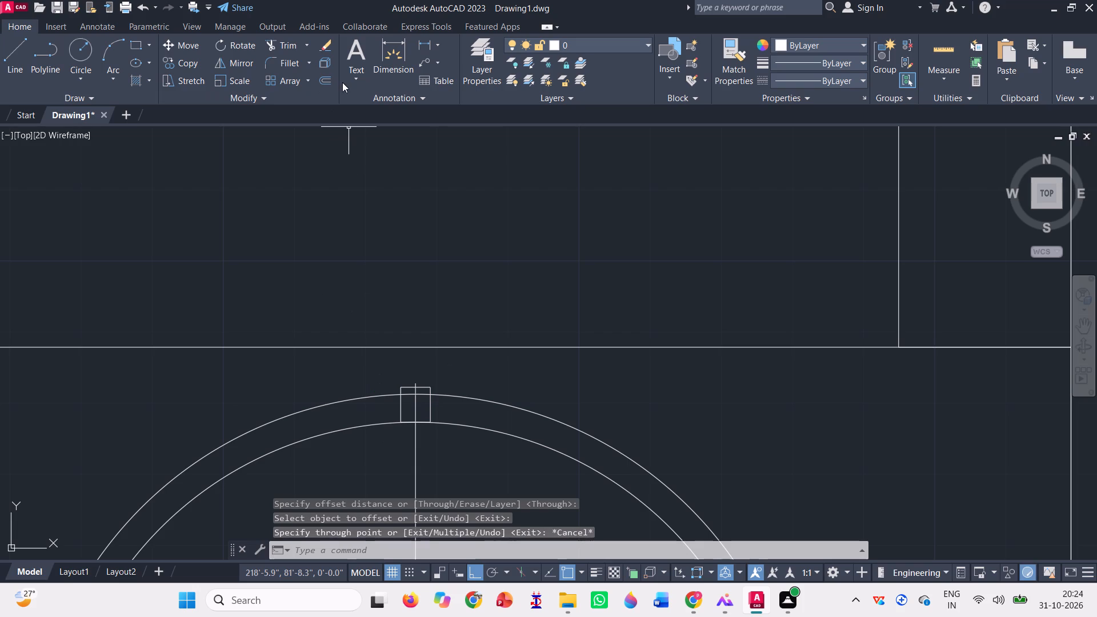
# Offset the outer arch outward through the keystone's top-left corner.
pyautogui.click(327, 78)
pyautogui.press('space')
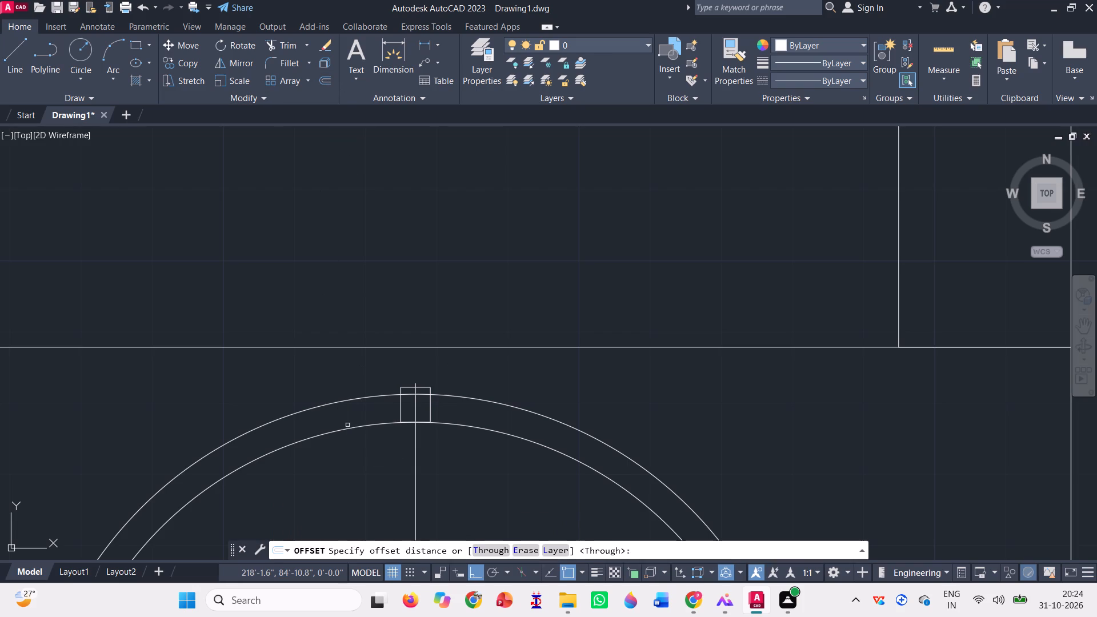
pyautogui.click(365, 395)
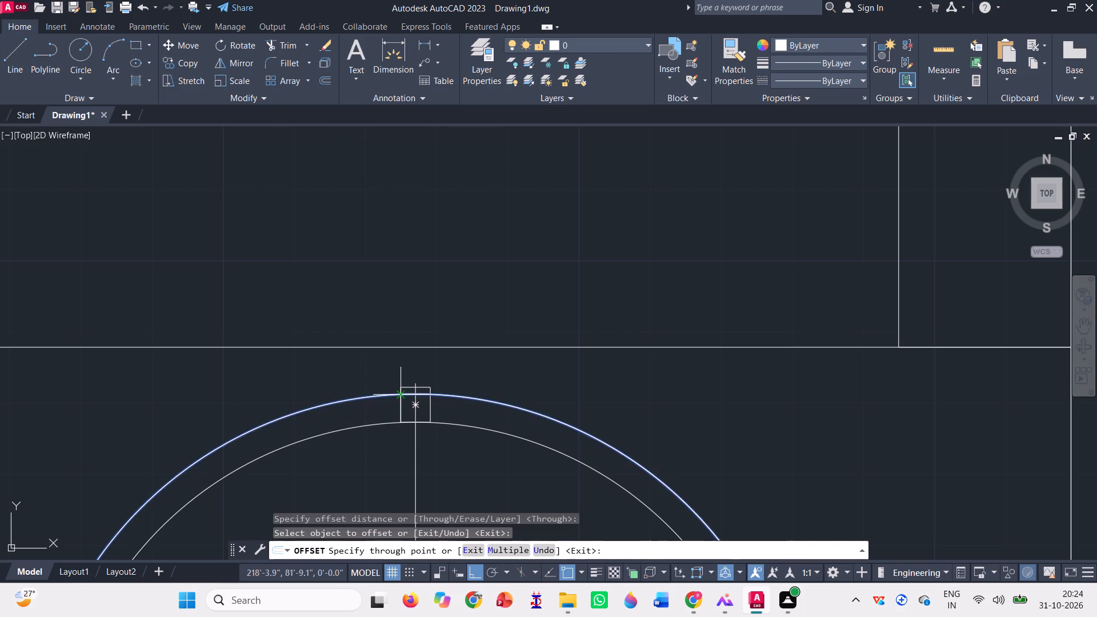
pyautogui.scroll(2, 402, 389)
pyautogui.click(400, 388)
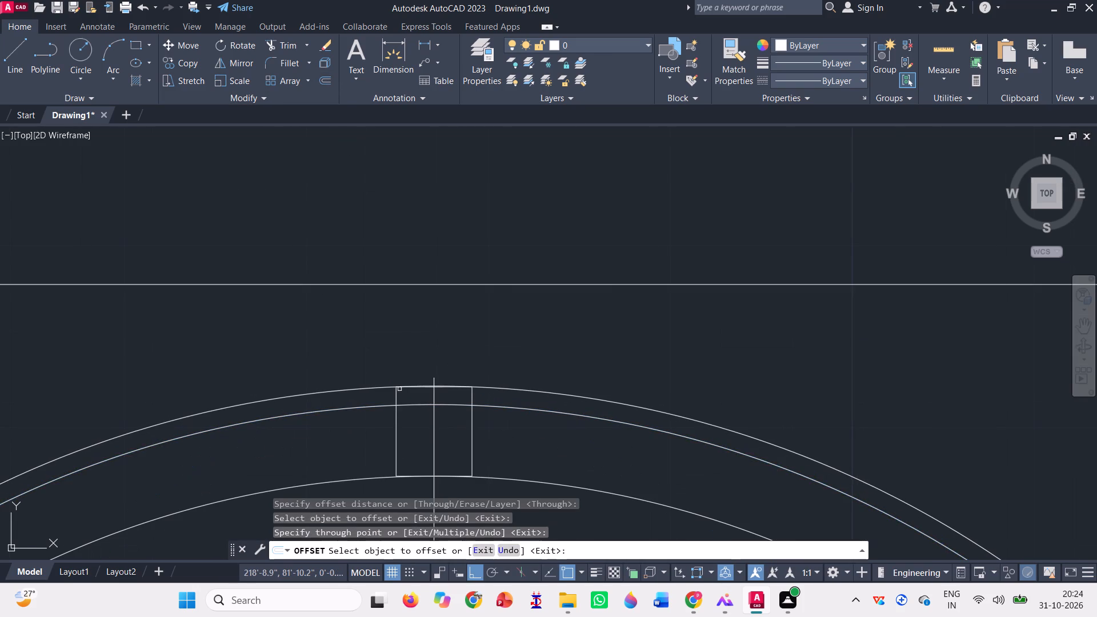
# Trim away both halves of the keystone's straight top edge just beneath the newly offset arch.
pyautogui.scroll(-1, 390, 396)
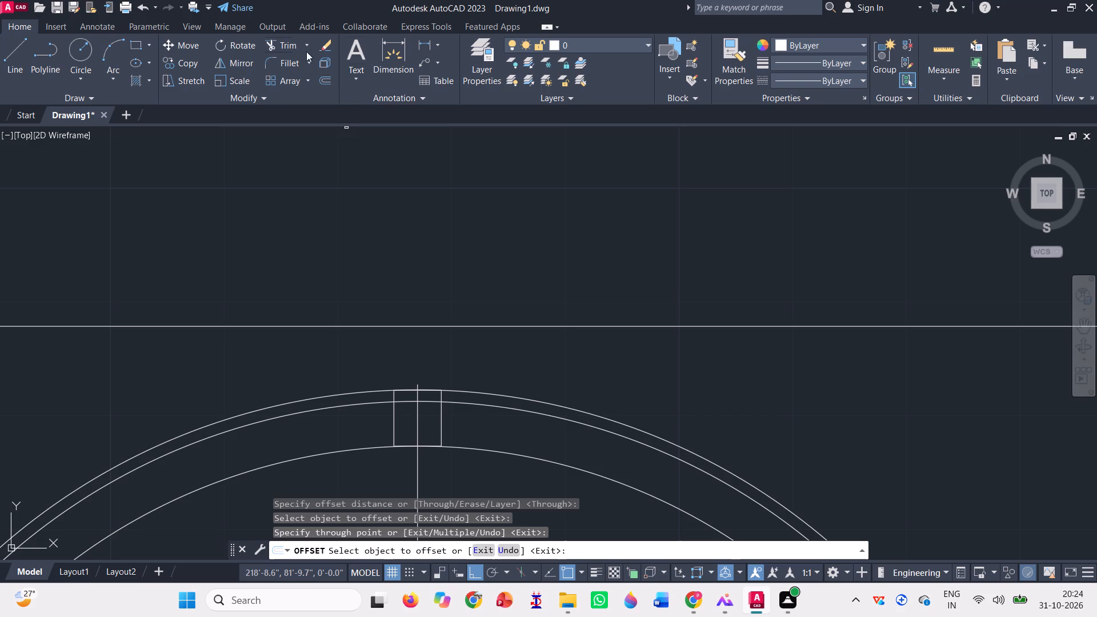
pyautogui.click(287, 46)
pyautogui.scroll(5, 429, 392)
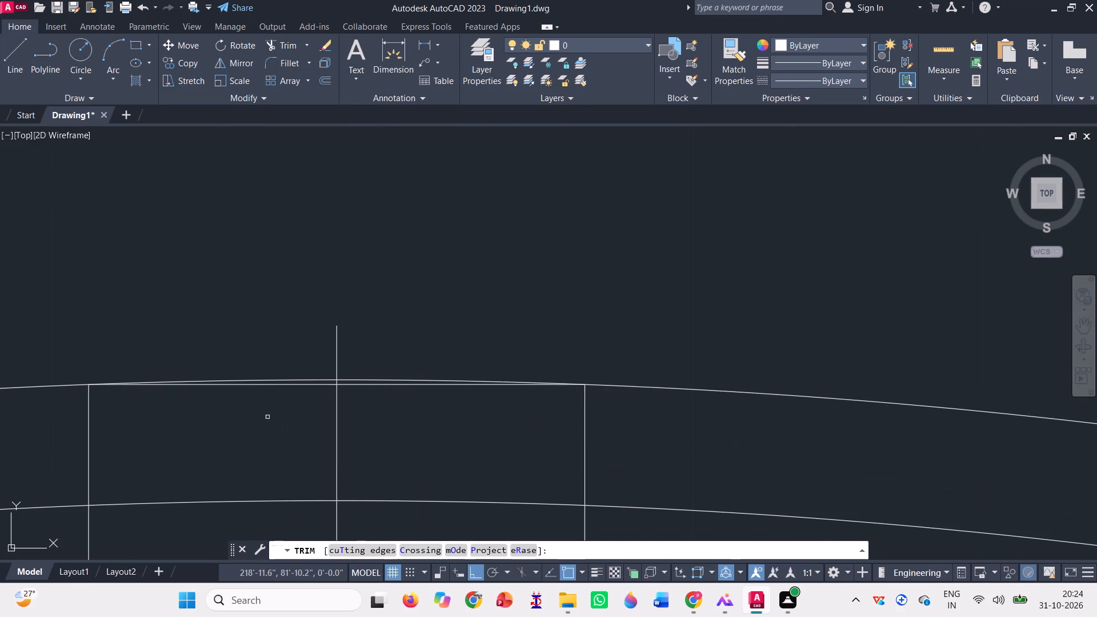
pyautogui.scroll(3, 291, 383)
pyautogui.click(298, 379)
pyautogui.click(291, 423)
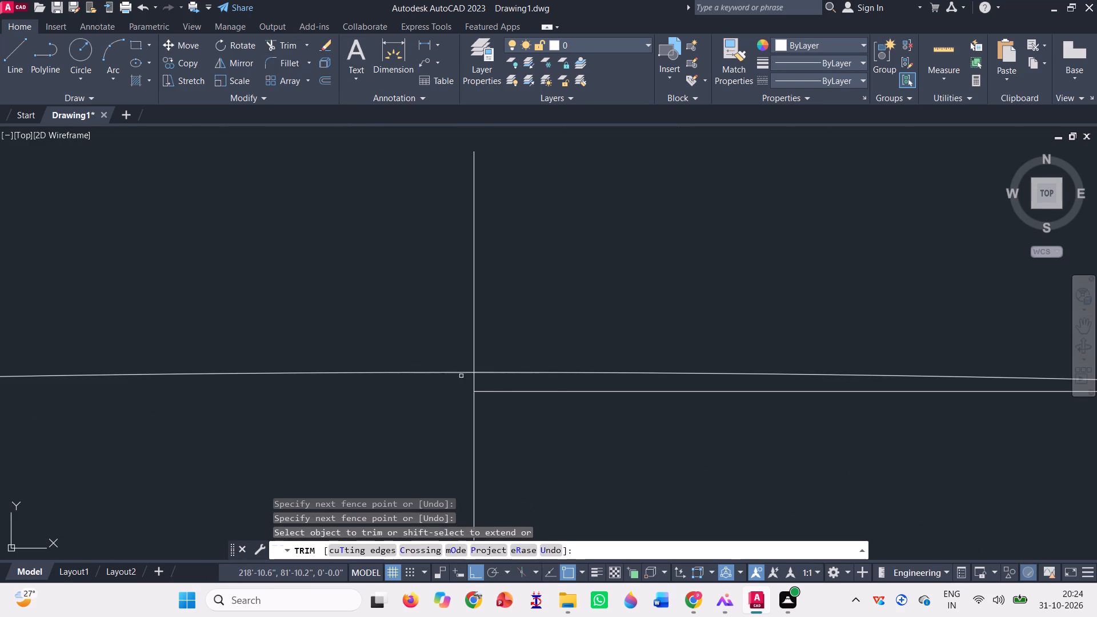
pyautogui.click(495, 382)
pyautogui.click(491, 430)
# Trim the outermost arch beyond both sides of the keystone, including its two straight legs, leaving only the keystone's curved top.
pyautogui.scroll(-4, 442, 424)
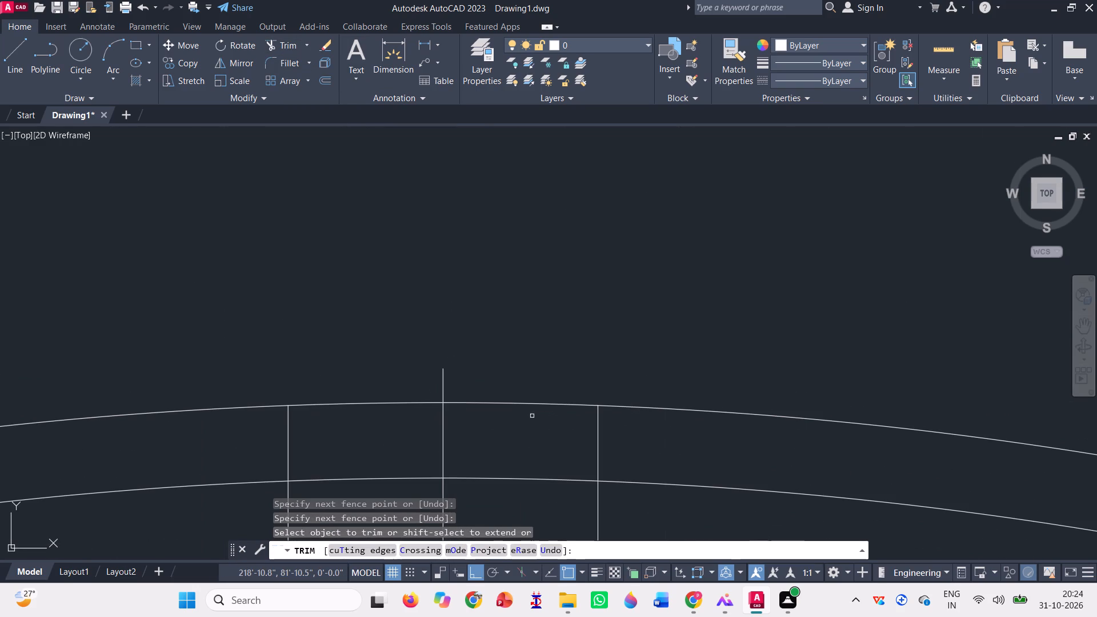
pyautogui.click(643, 432)
pyautogui.click(661, 356)
pyautogui.scroll(-3, 494, 366)
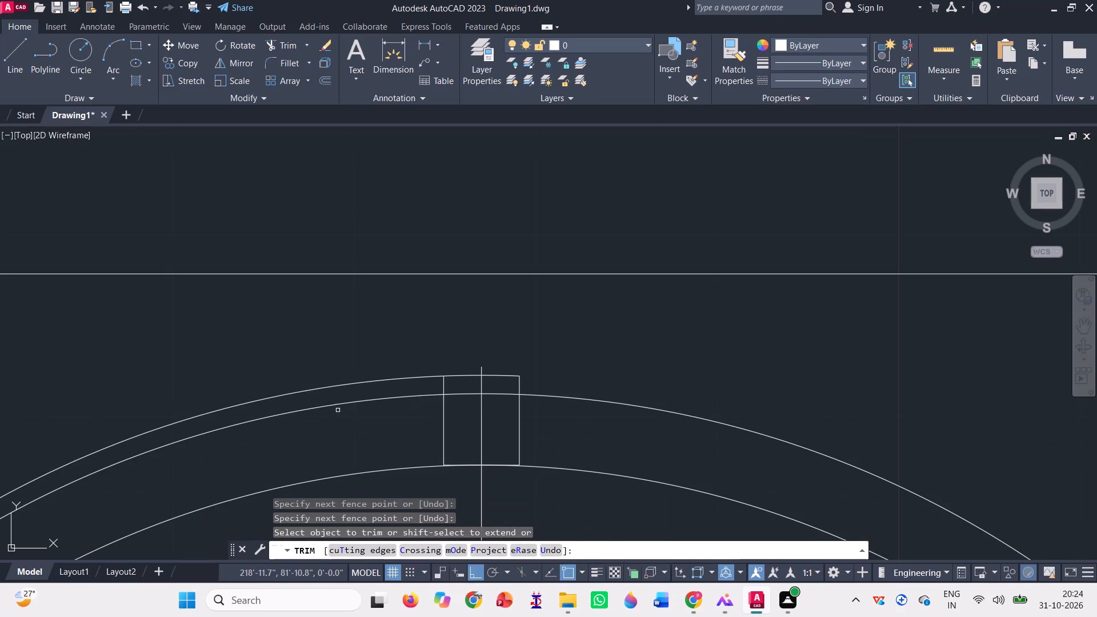
pyautogui.click(346, 387)
pyautogui.scroll(-5, 368, 371)
pyautogui.scroll(-2, 426, 347)
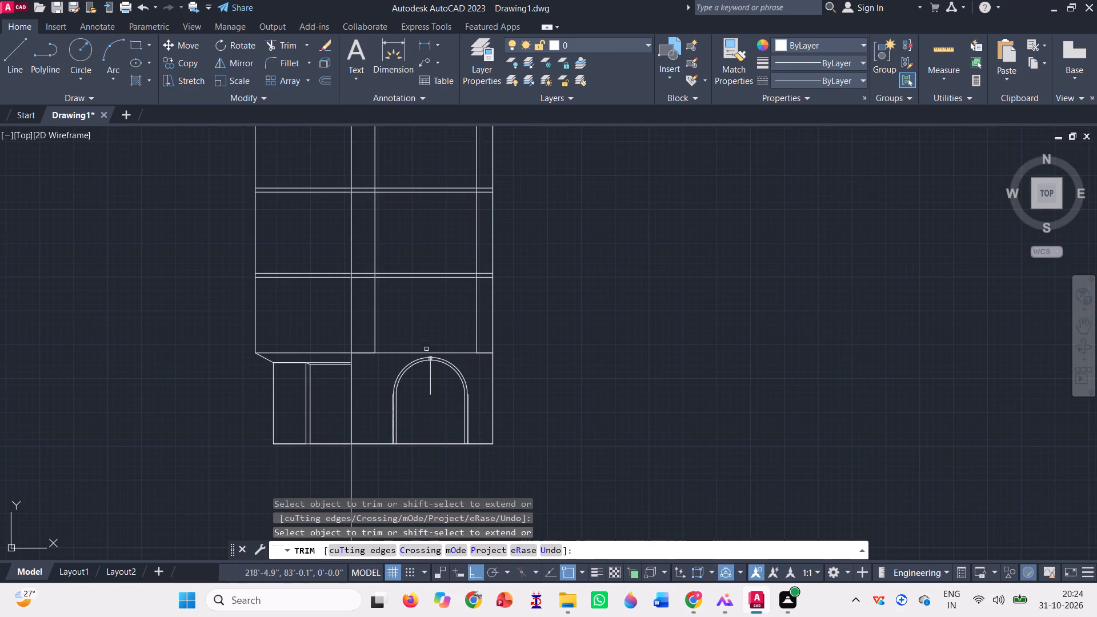
pyautogui.scroll(3, 378, 415)
pyautogui.scroll(3, 452, 332)
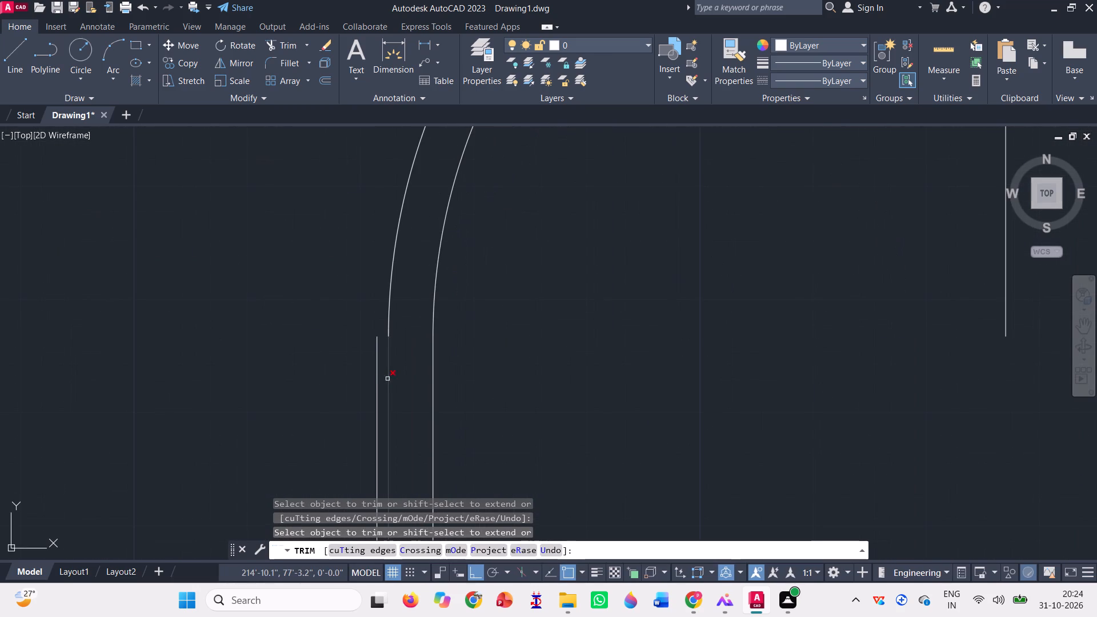
pyautogui.click(376, 381)
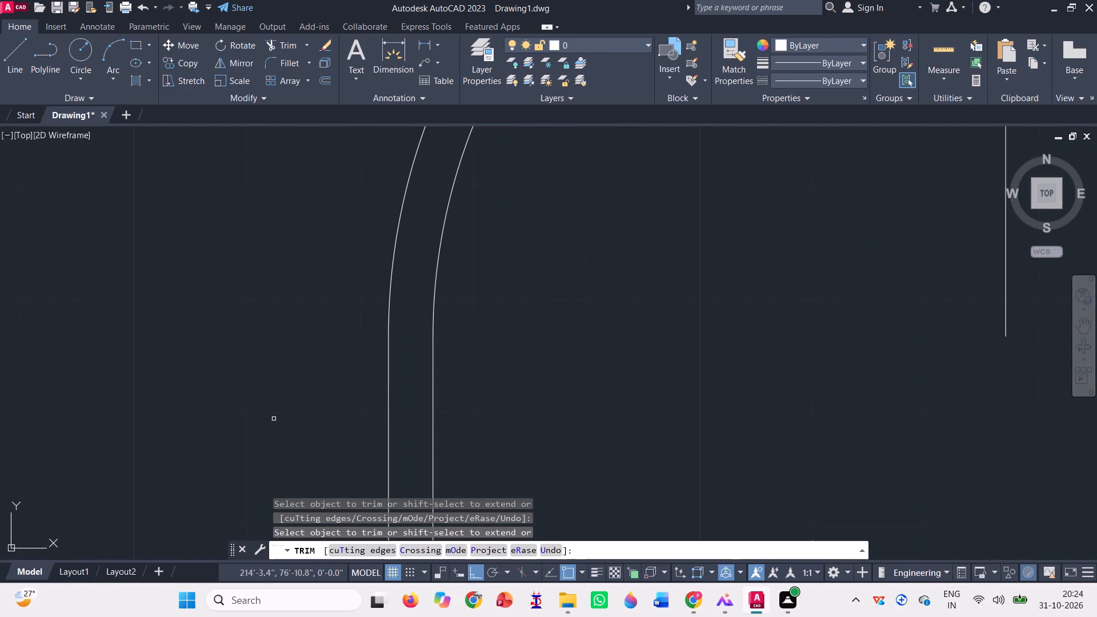
pyautogui.scroll(-2, 276, 414)
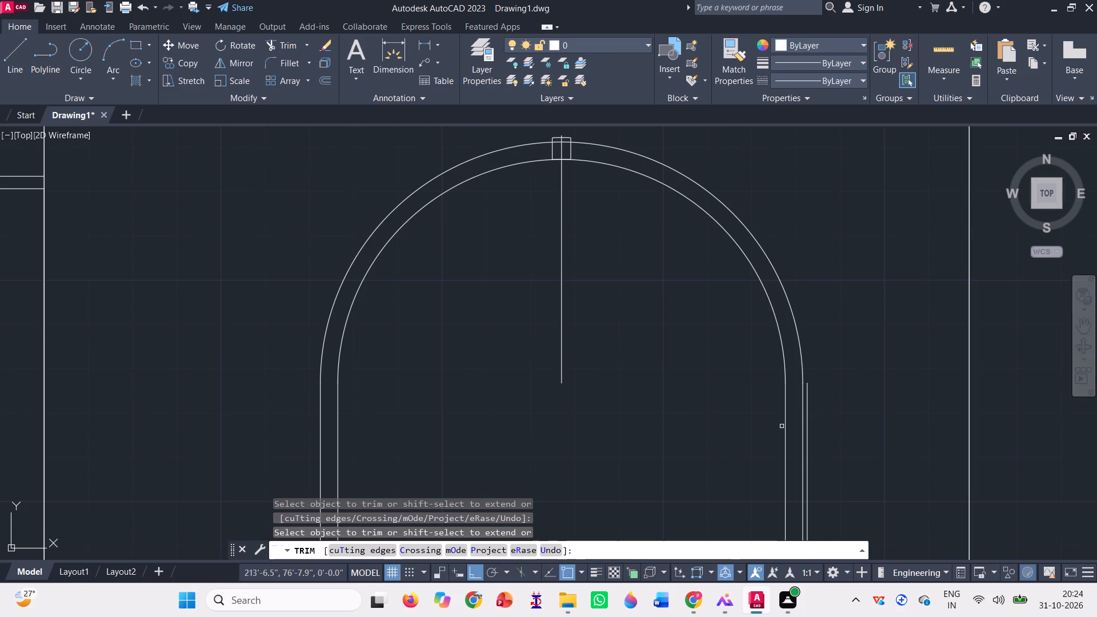
pyautogui.scroll(2, 782, 425)
pyautogui.click(845, 382)
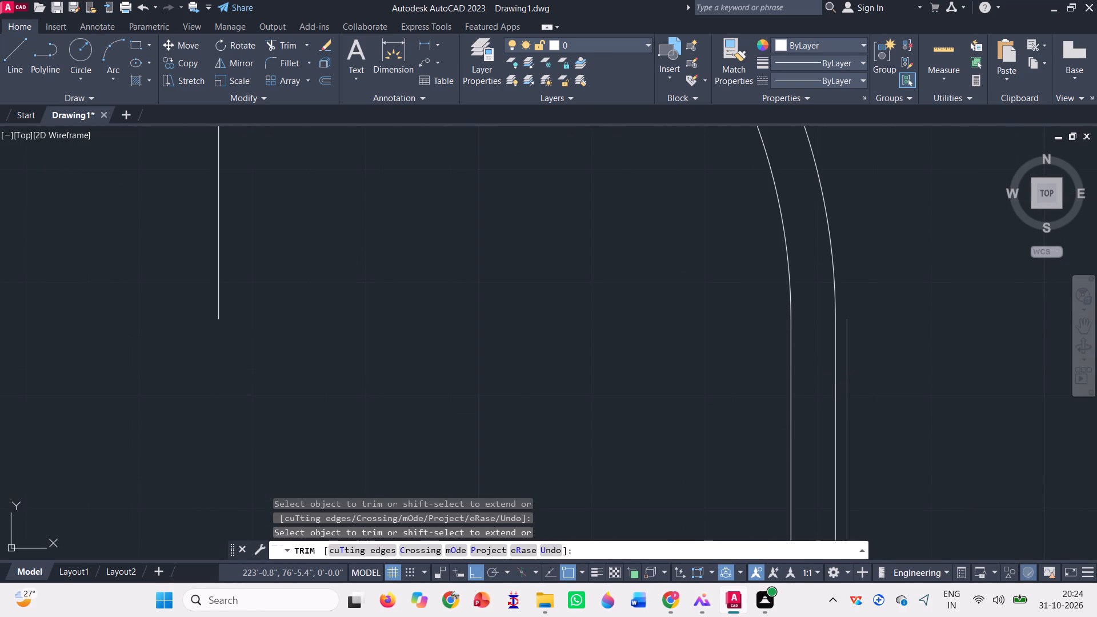
pyautogui.scroll(-2, 625, 395)
pyautogui.scroll(-2, 566, 400)
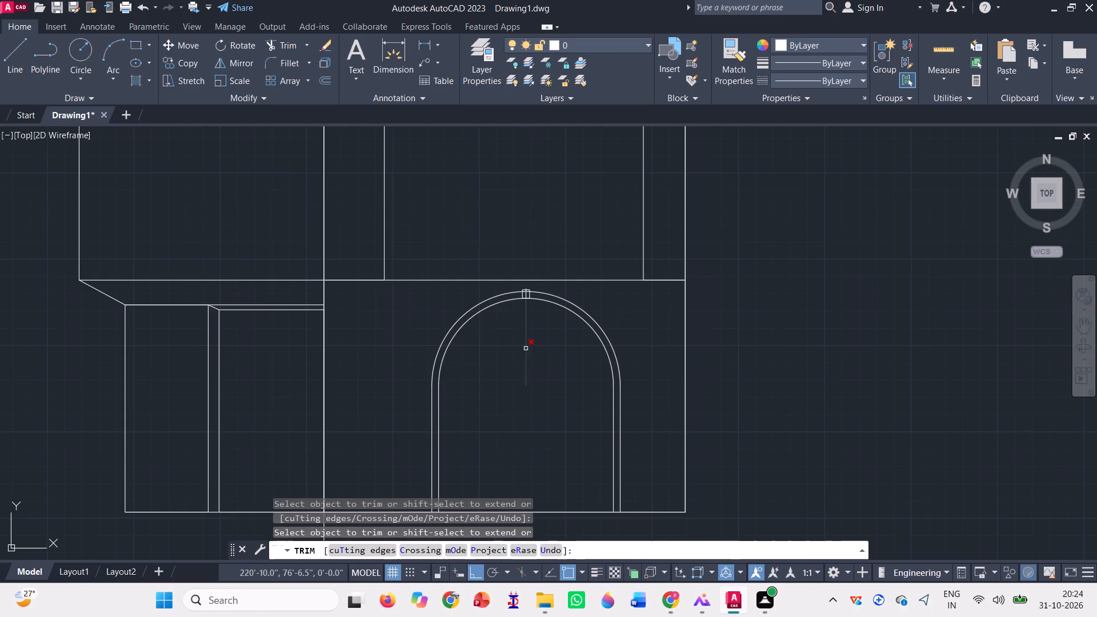
pyautogui.press('Escape')
# Erase the vertical centre line inside the arched opening.
pyautogui.click(533, 330)
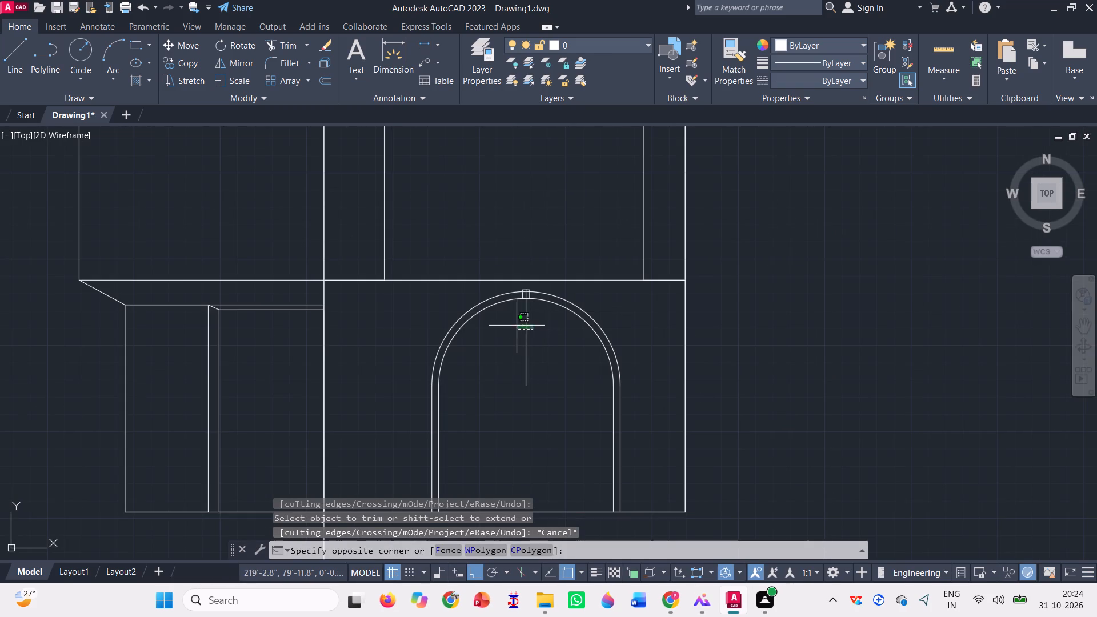
pyautogui.click(514, 326)
pyautogui.press('Delete')
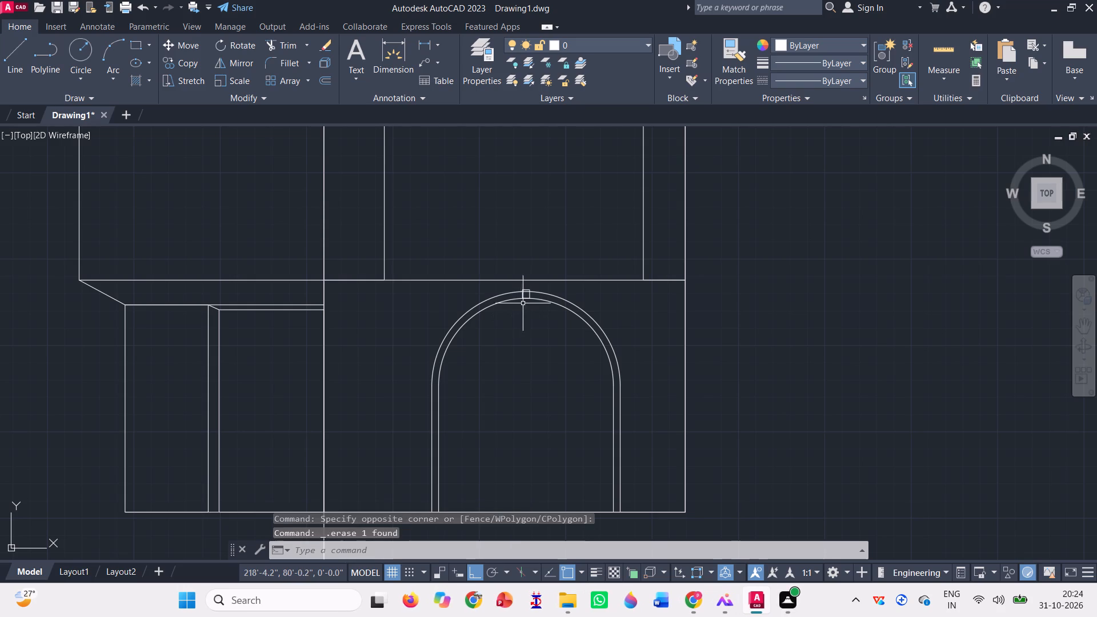
# Move the keystone's curved top and sides straight down about 0.5" so its base extends below the inner arch.
pyautogui.scroll(2, 531, 260)
pyautogui.scroll(3, 522, 337)
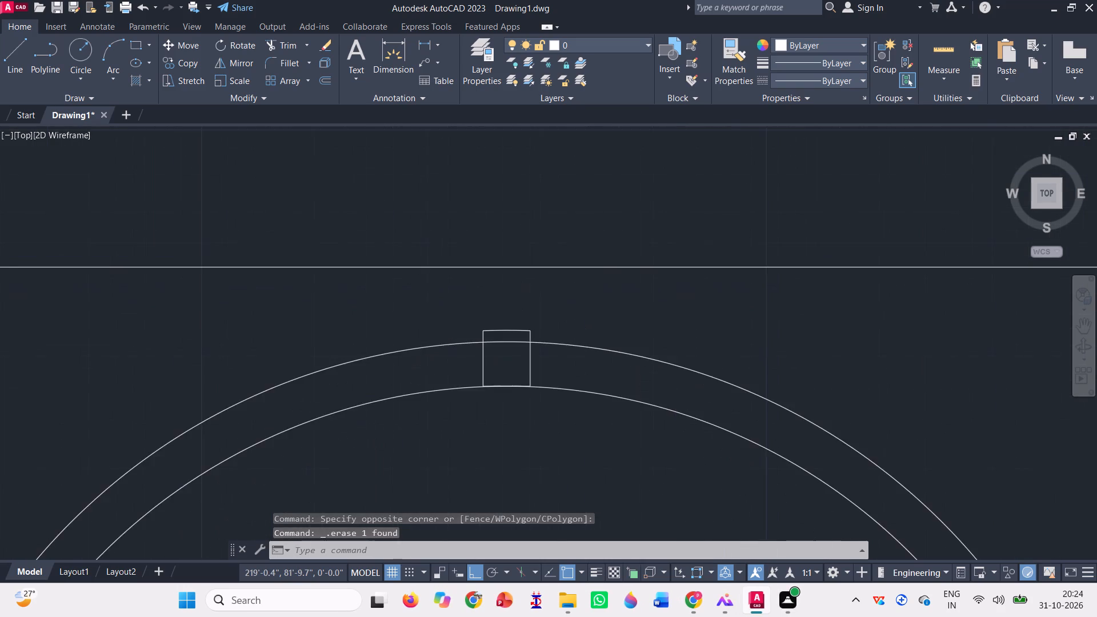
pyautogui.click(514, 334)
pyautogui.click(498, 320)
pyautogui.click(481, 378)
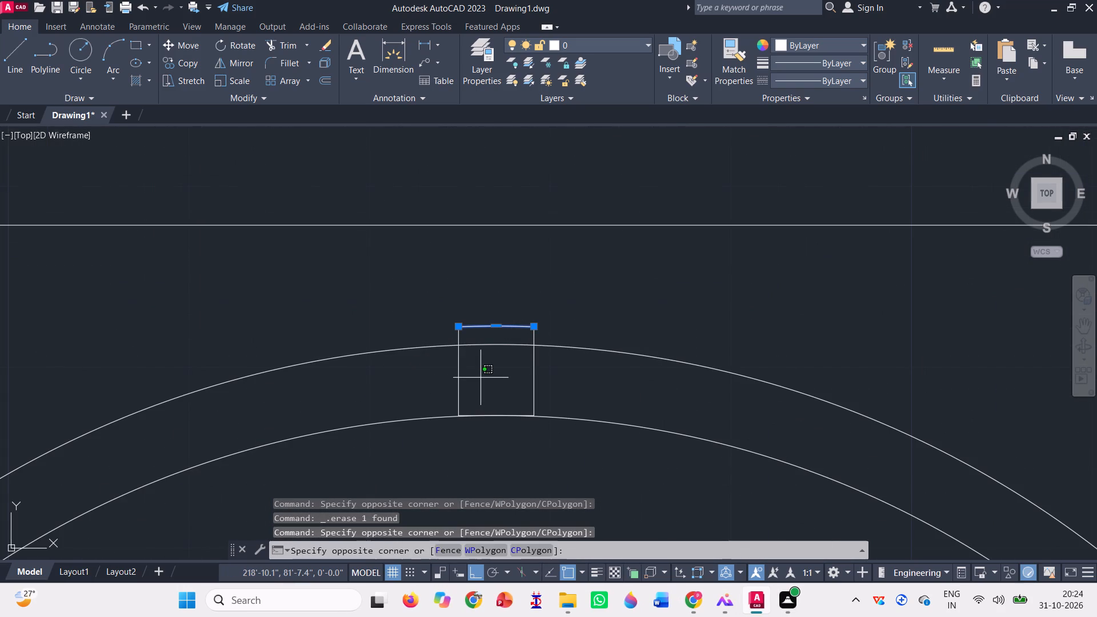
pyautogui.click(450, 380)
pyautogui.write('m')
pyautogui.press('space')
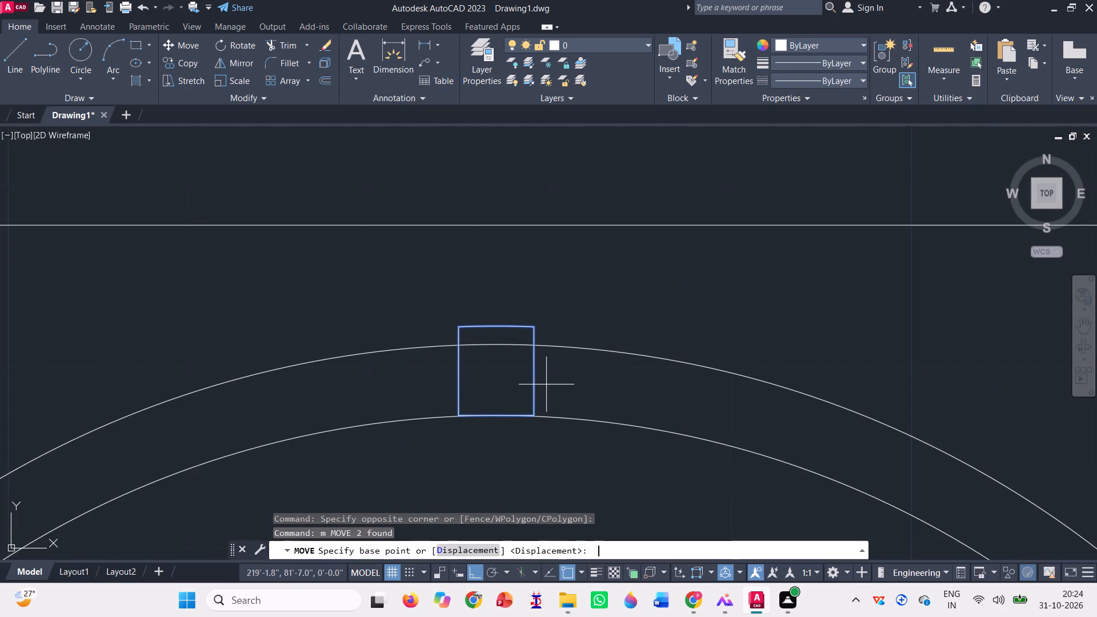
pyautogui.click(534, 391)
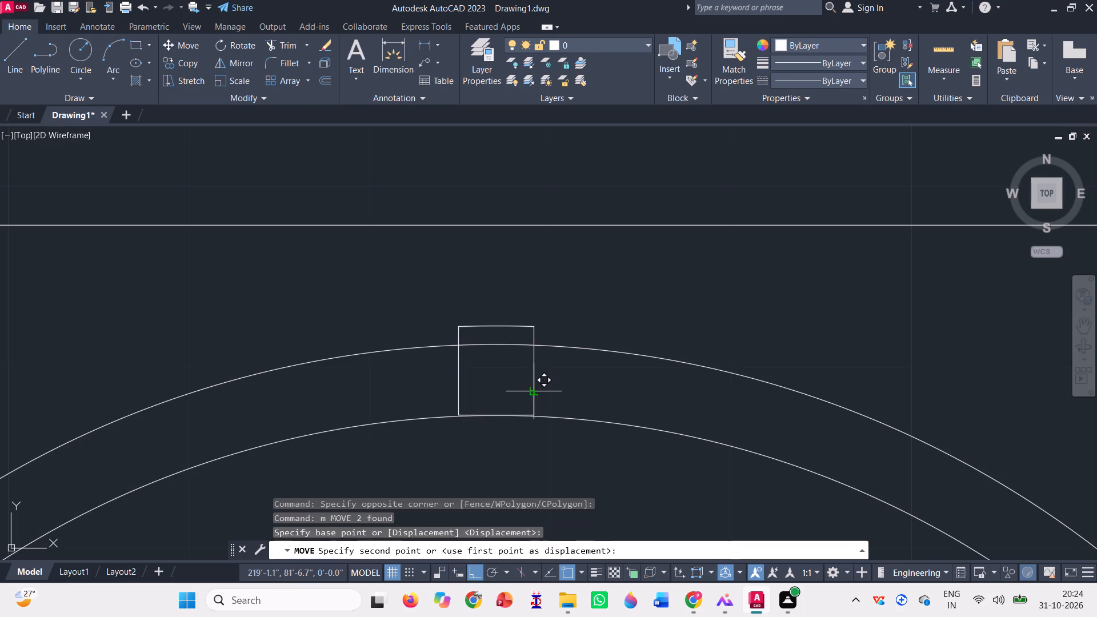
pyautogui.click(534, 400)
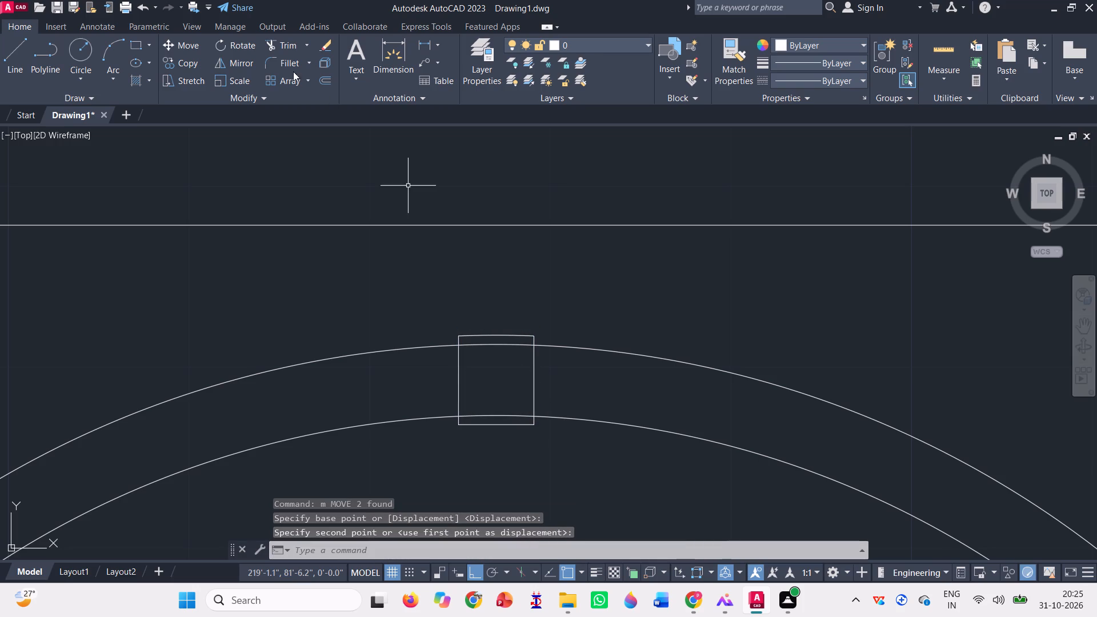
# Trim the keystone's two sides below the inner arch and remove its leftover bottom edge.
pyautogui.click(280, 47)
pyautogui.scroll(3, 455, 427)
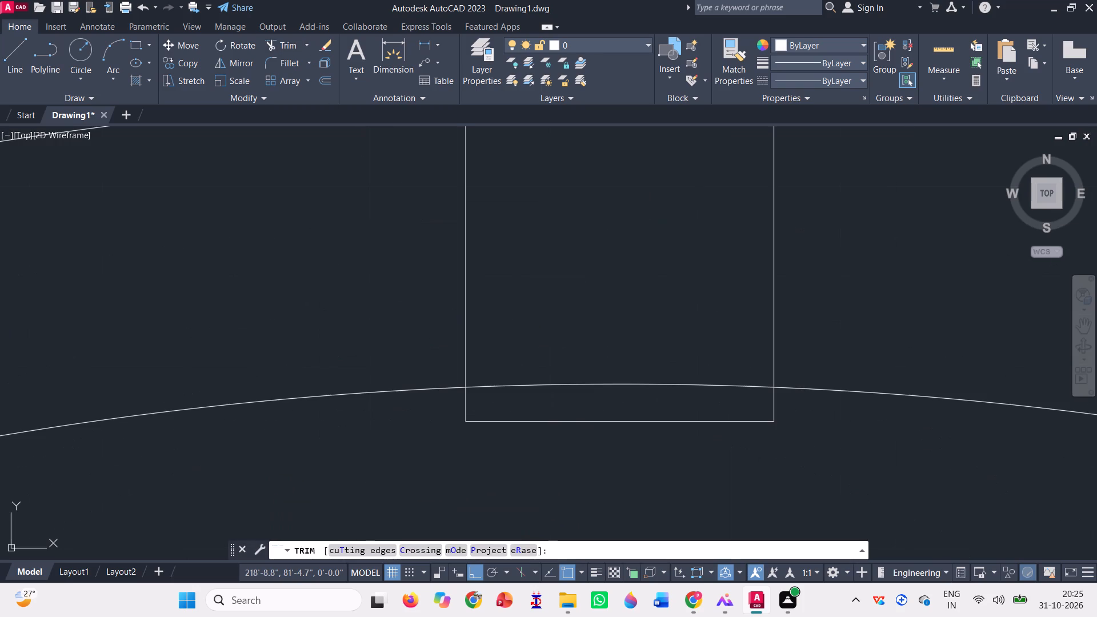
pyautogui.click(453, 410)
pyautogui.click(798, 410)
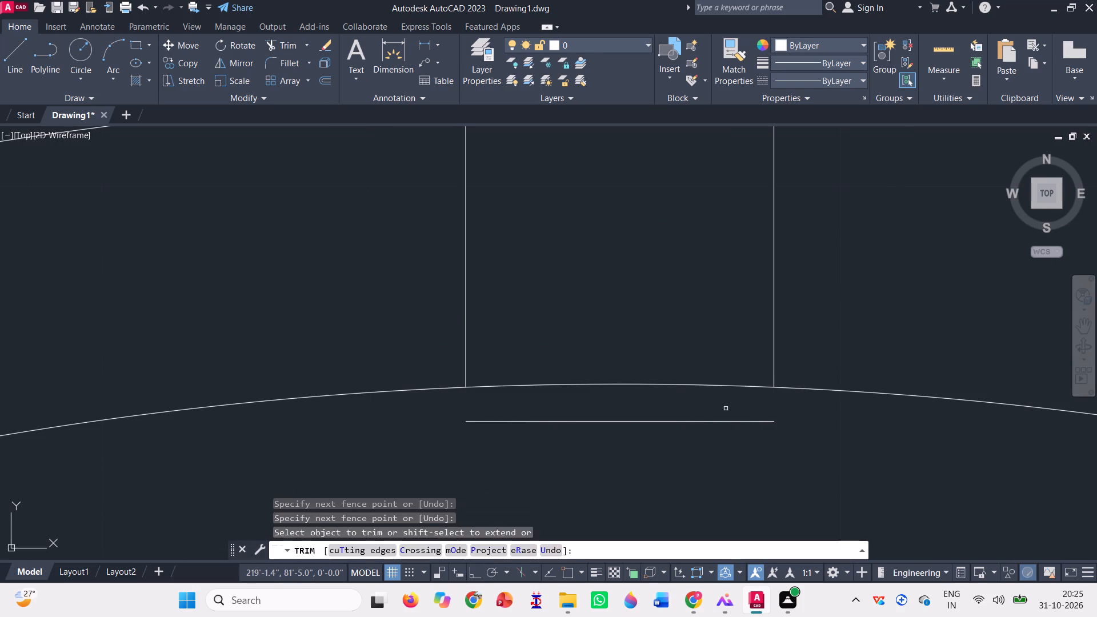
pyautogui.click(708, 407)
pyautogui.click(670, 452)
pyautogui.scroll(-3, 539, 466)
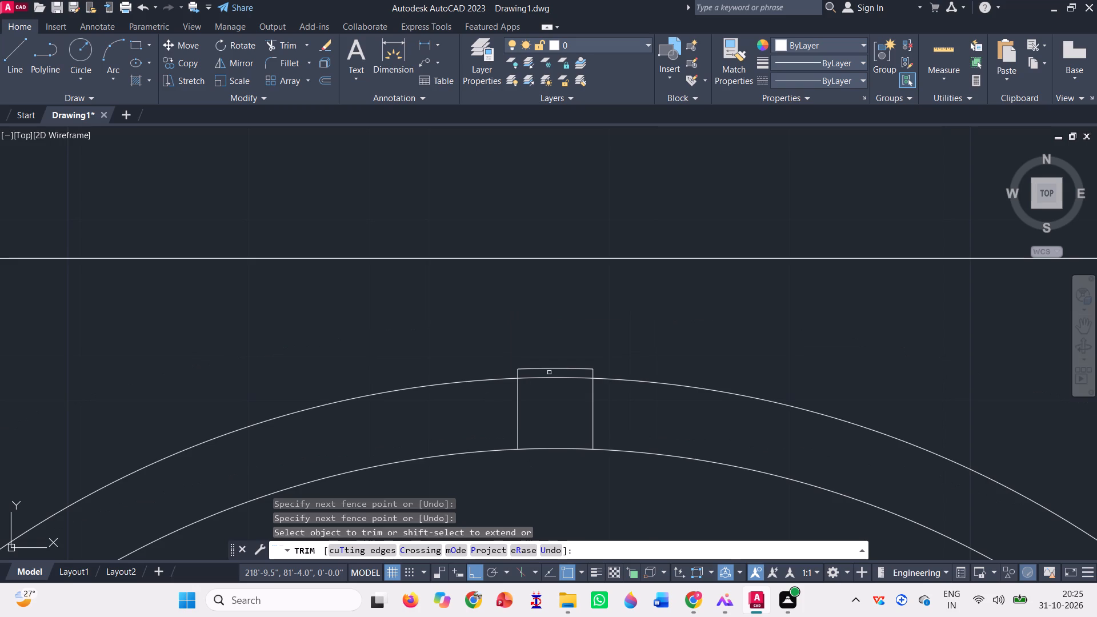
# Trim the surround's outer arch between the keystone's two sides, just below its curved top.
pyautogui.scroll(2, 547, 374)
pyautogui.click(545, 373)
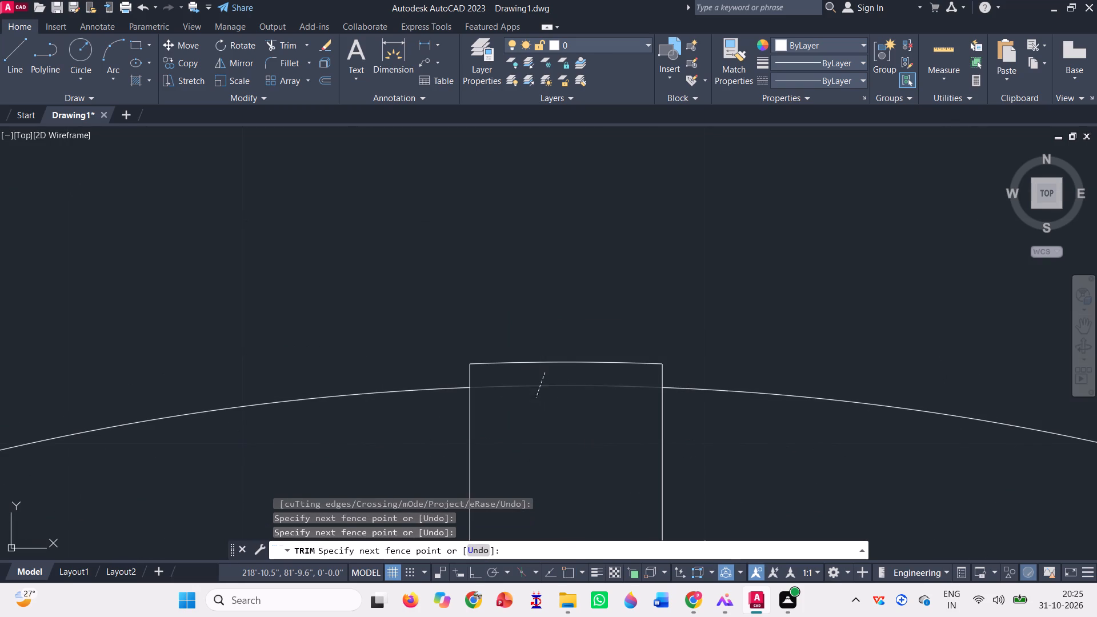
pyautogui.click(536, 398)
pyautogui.scroll(-3, 534, 399)
pyautogui.scroll(-2, 454, 355)
pyautogui.press('Escape')
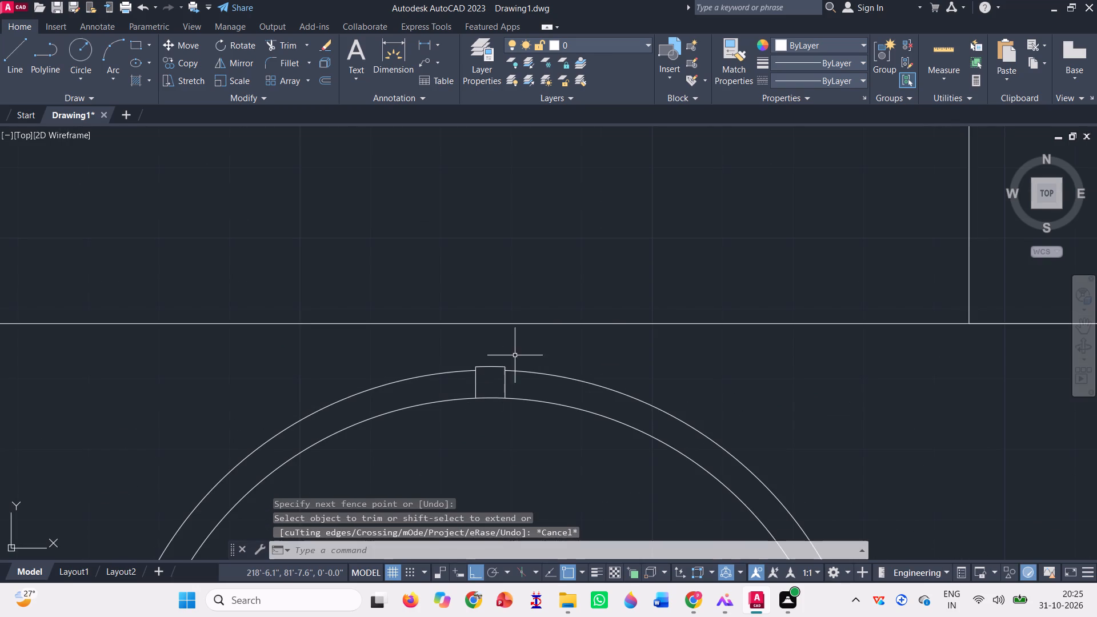
# Draw a thin horizontal rectangle directly below the base line, extending past both sides of the arched opening's surround.
pyautogui.scroll(-5, 516, 353)
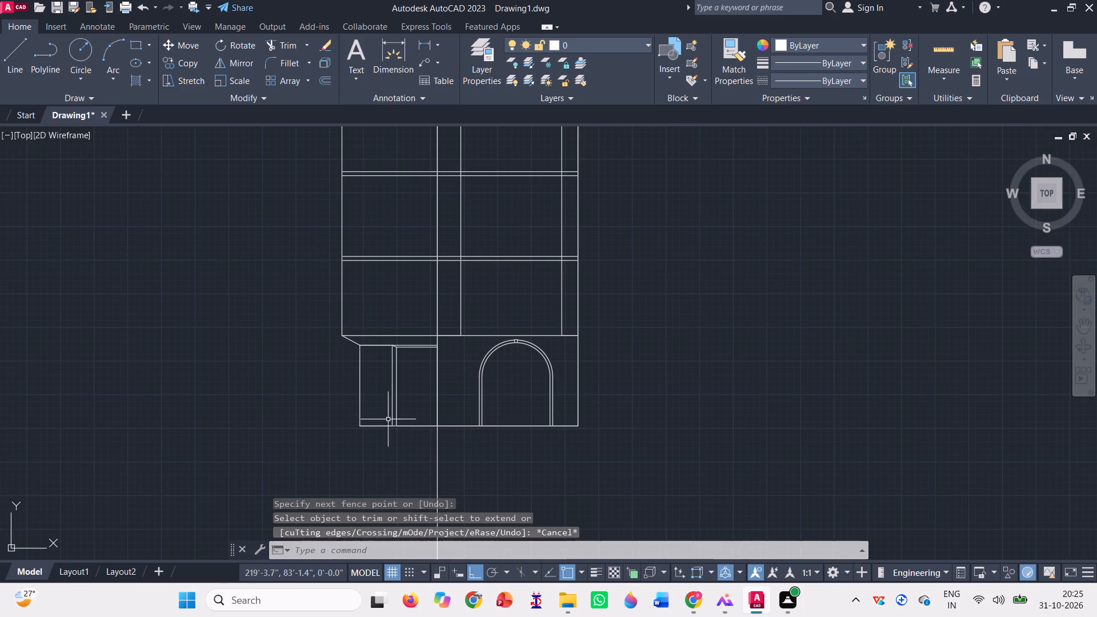
pyautogui.click(137, 44)
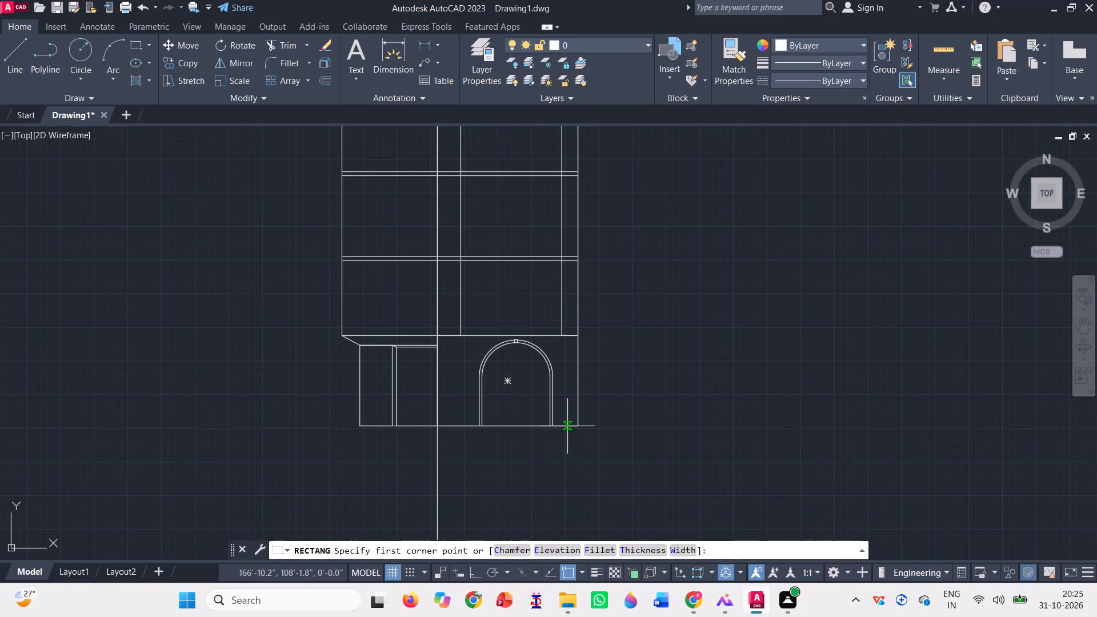
pyautogui.scroll(2, 567, 426)
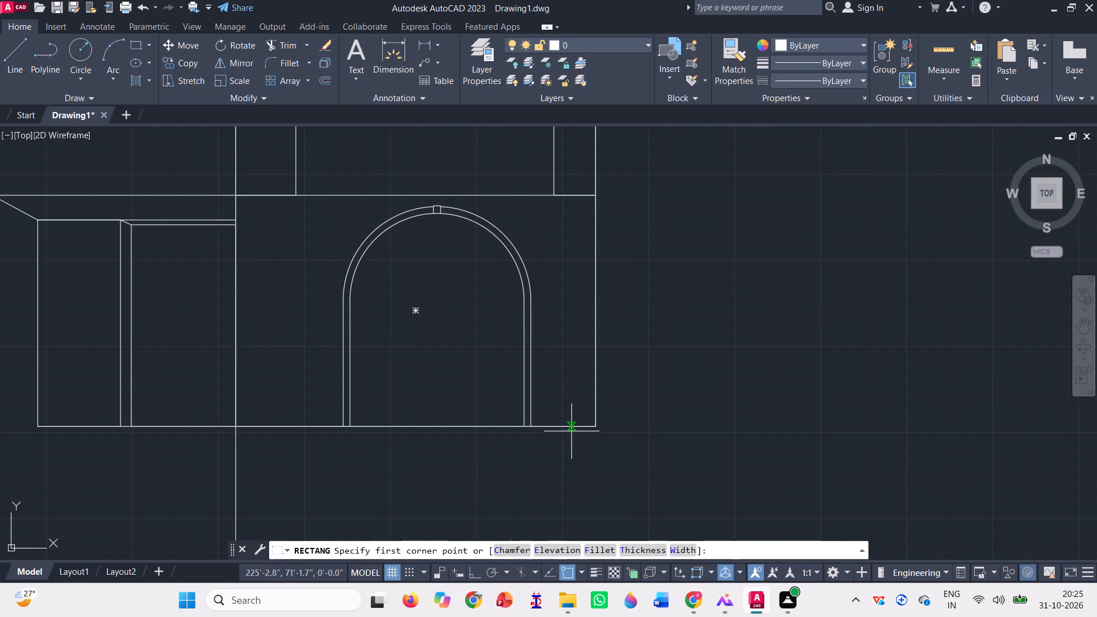
pyautogui.scroll(1, 572, 430)
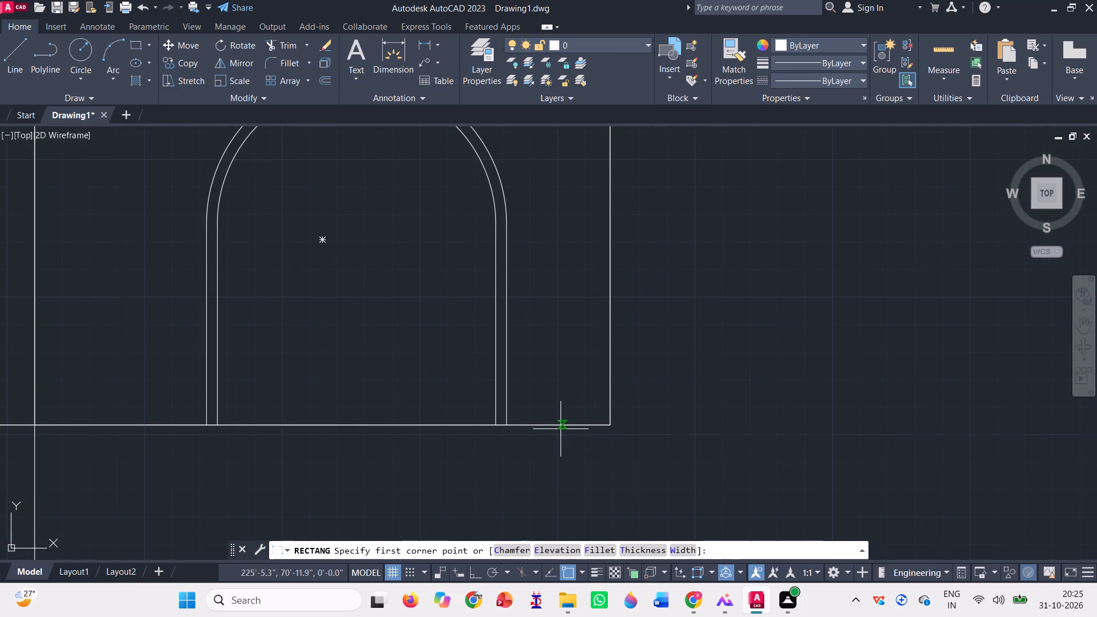
pyautogui.click(560, 429)
pyautogui.scroll(-2, 586, 442)
pyautogui.scroll(3, 423, 444)
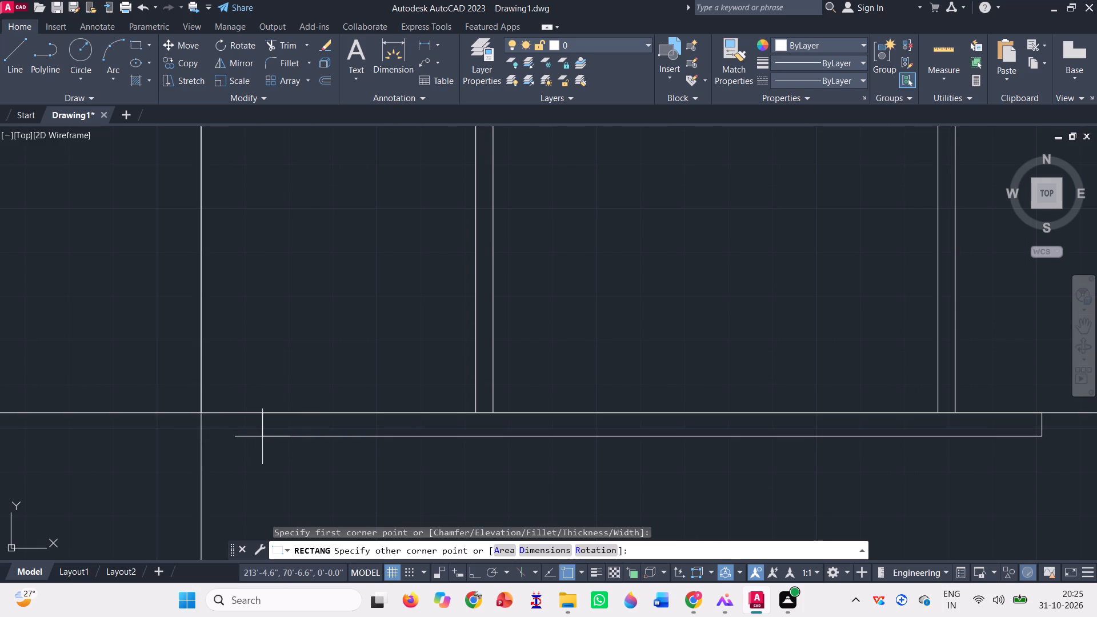
pyautogui.click(326, 433)
# Erase the vertical construction line that runs below the base beside the arched compartment.
pyautogui.scroll(-2, 278, 438)
pyautogui.click(274, 477)
pyautogui.click(239, 467)
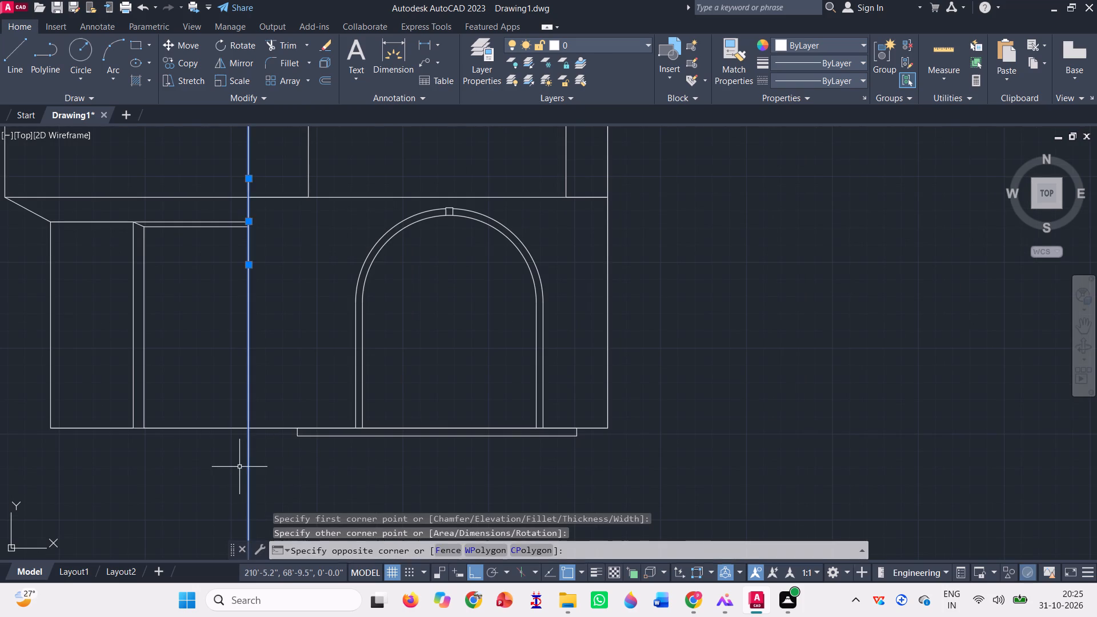
pyautogui.scroll(-2, 245, 471)
pyautogui.press('Delete')
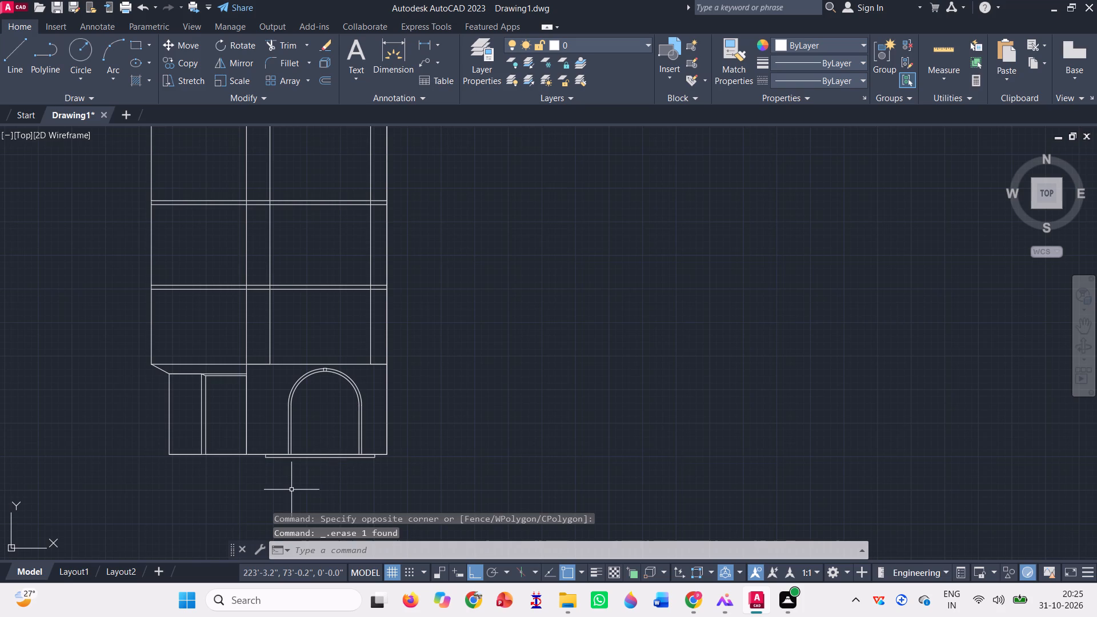
# Draw a very thin rectangle along the base inside the arched opening, spanning between the surround's inner legs.
pyautogui.scroll(1, 286, 457)
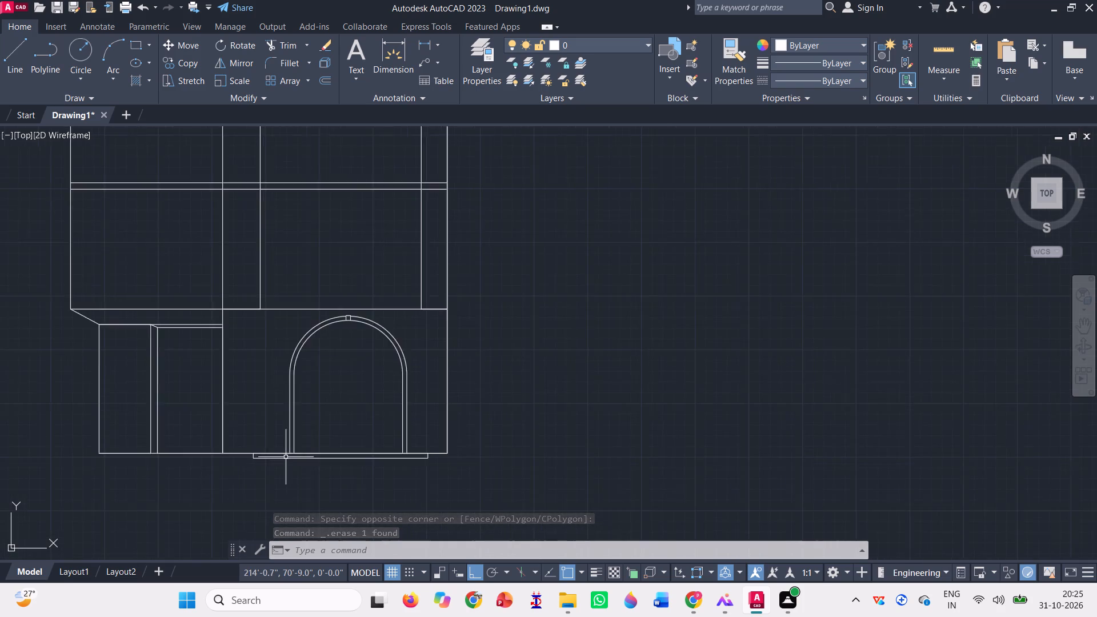
pyautogui.scroll(1, 286, 457)
pyautogui.scroll(-2, 295, 464)
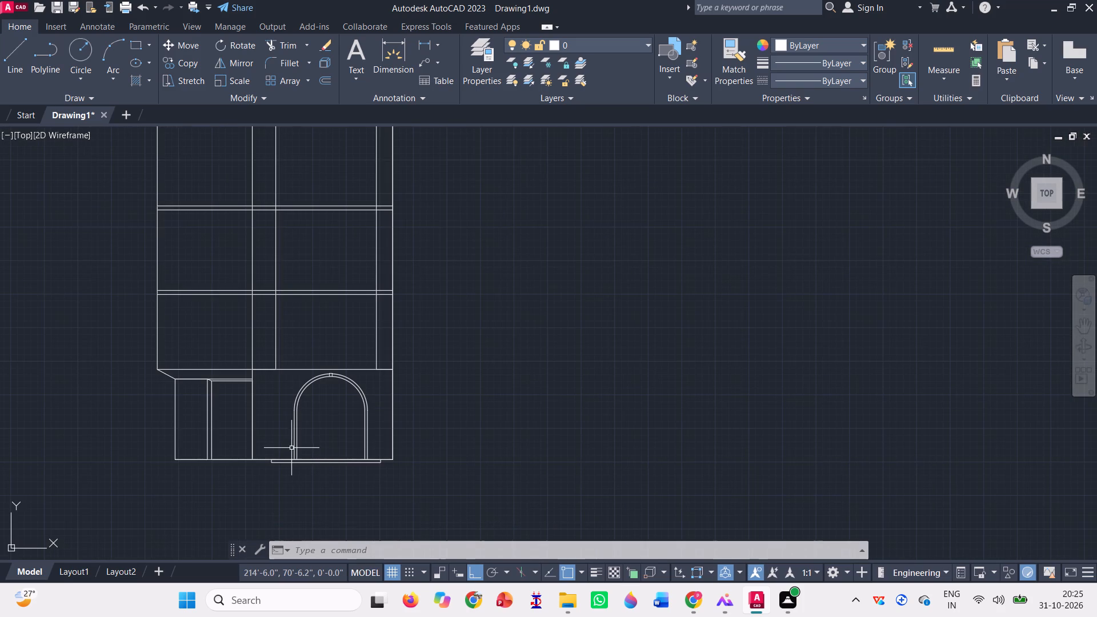
pyautogui.scroll(2, 288, 447)
pyautogui.scroll(-2, 292, 451)
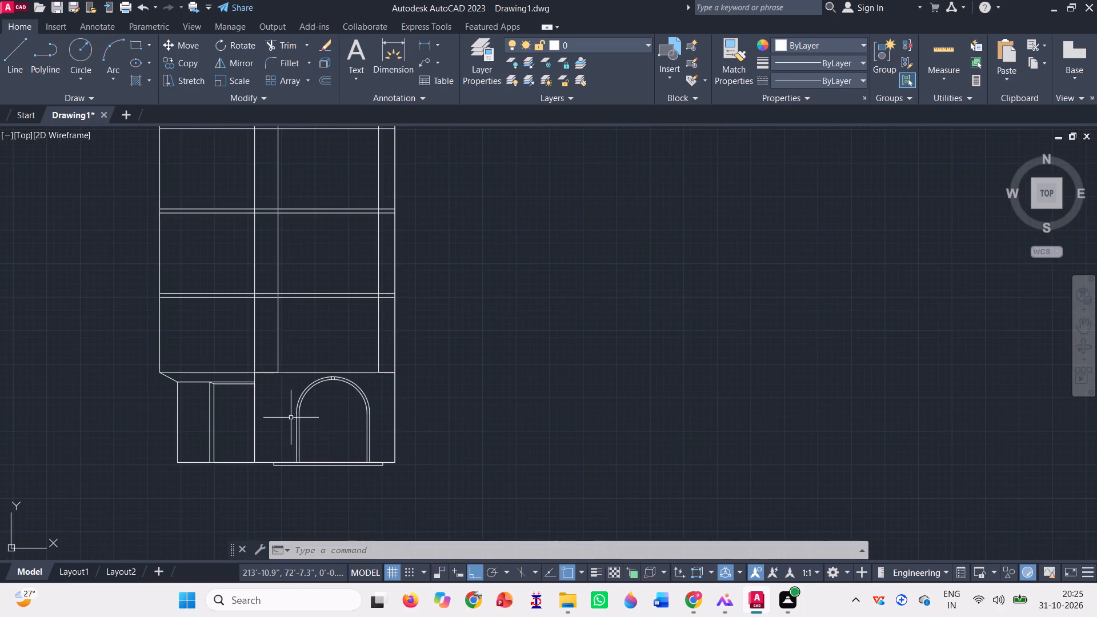
pyautogui.scroll(3, 305, 438)
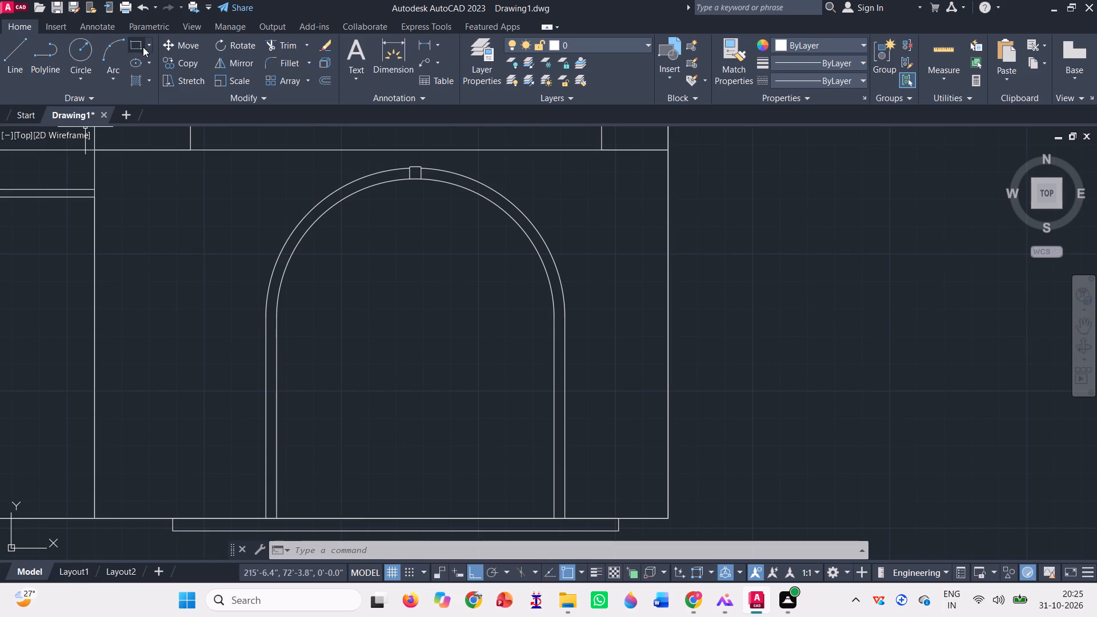
pyautogui.click(141, 43)
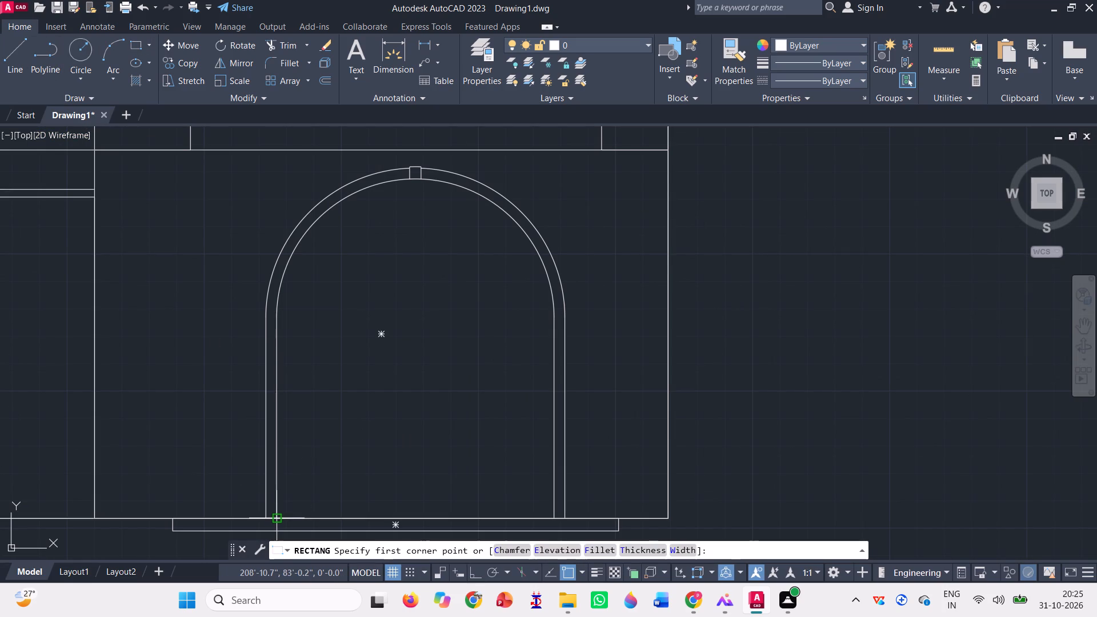
pyautogui.click(278, 518)
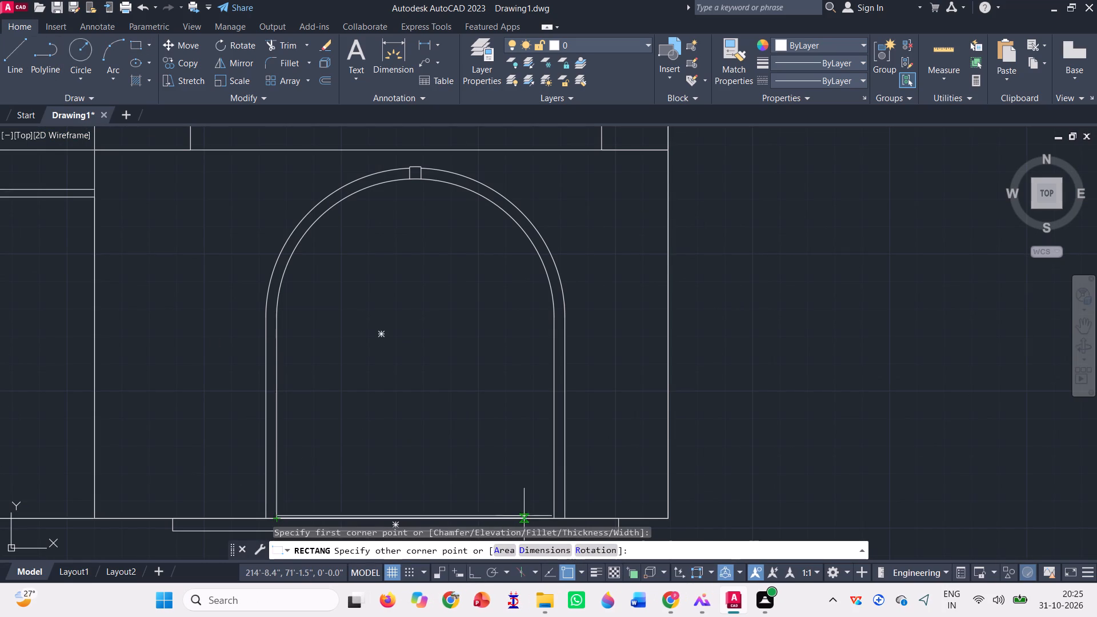
pyautogui.scroll(2, 562, 516)
pyautogui.scroll(-1, 545, 462)
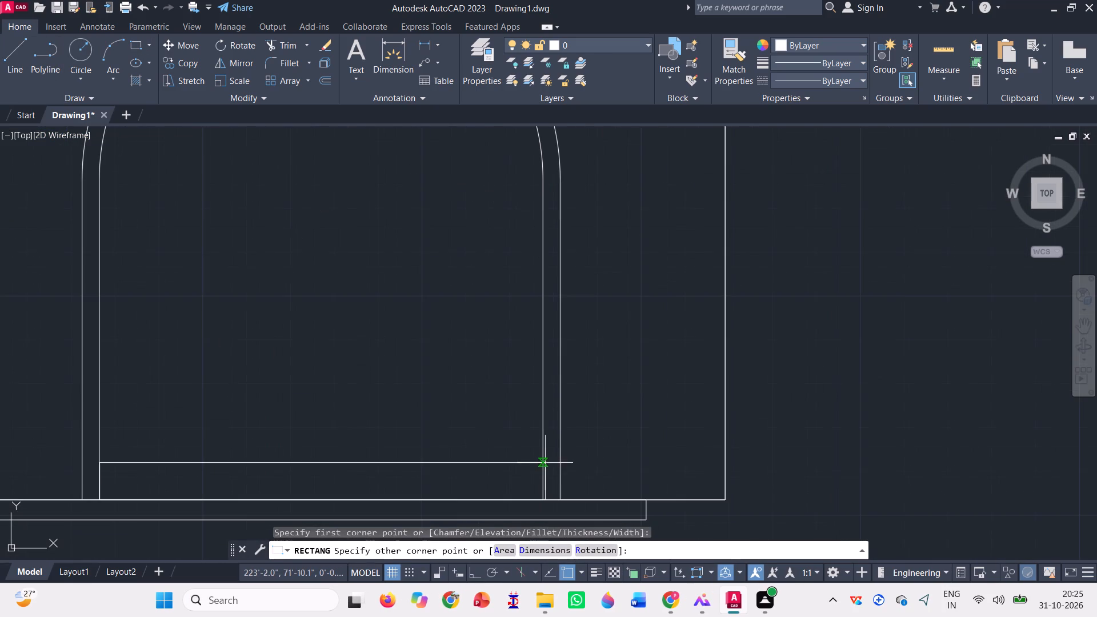
pyautogui.scroll(3, 546, 496)
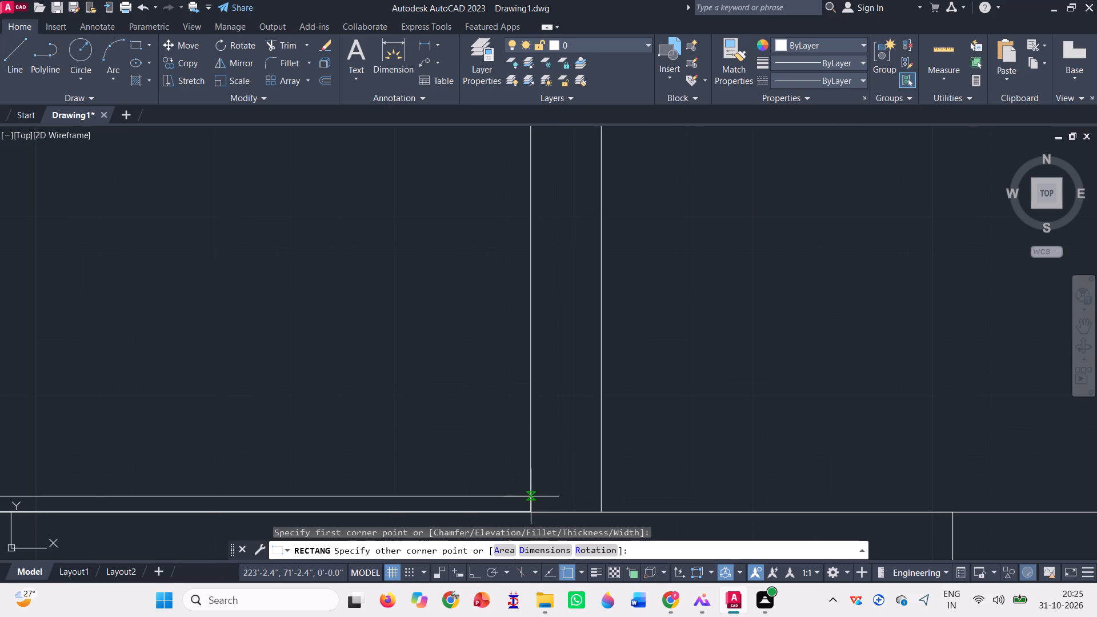
pyautogui.click(531, 499)
# Draw a very thin horizontal rectangle across the arched opening at the arch's spring line, between the inner legs.
pyautogui.scroll(-3, 532, 505)
pyautogui.scroll(-2, 464, 503)
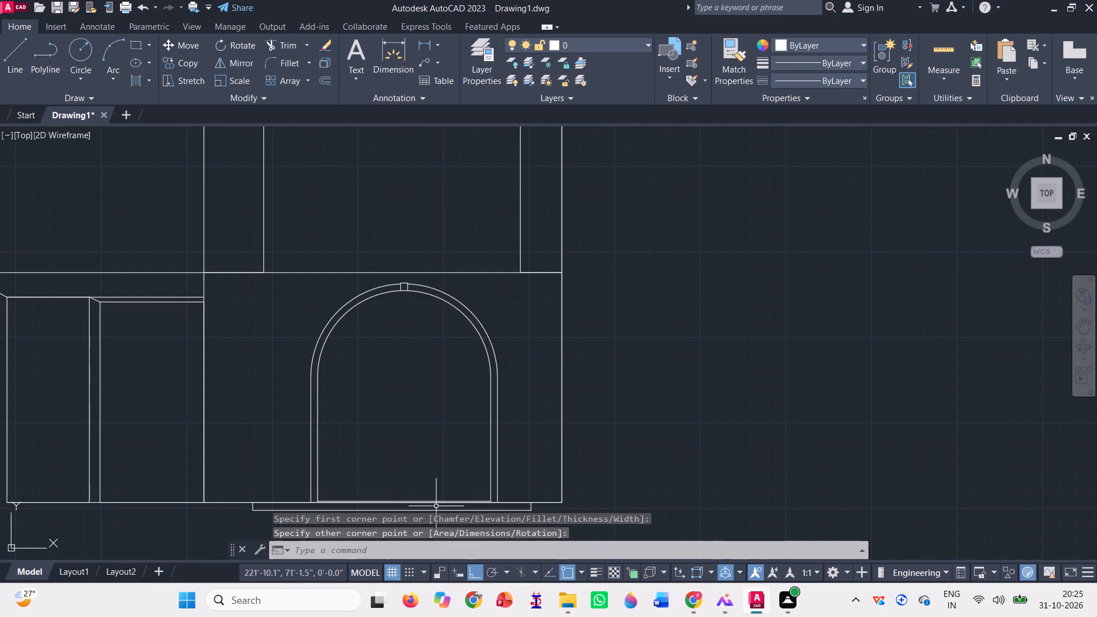
pyautogui.scroll(-1, 313, 426)
pyautogui.scroll(1, 312, 486)
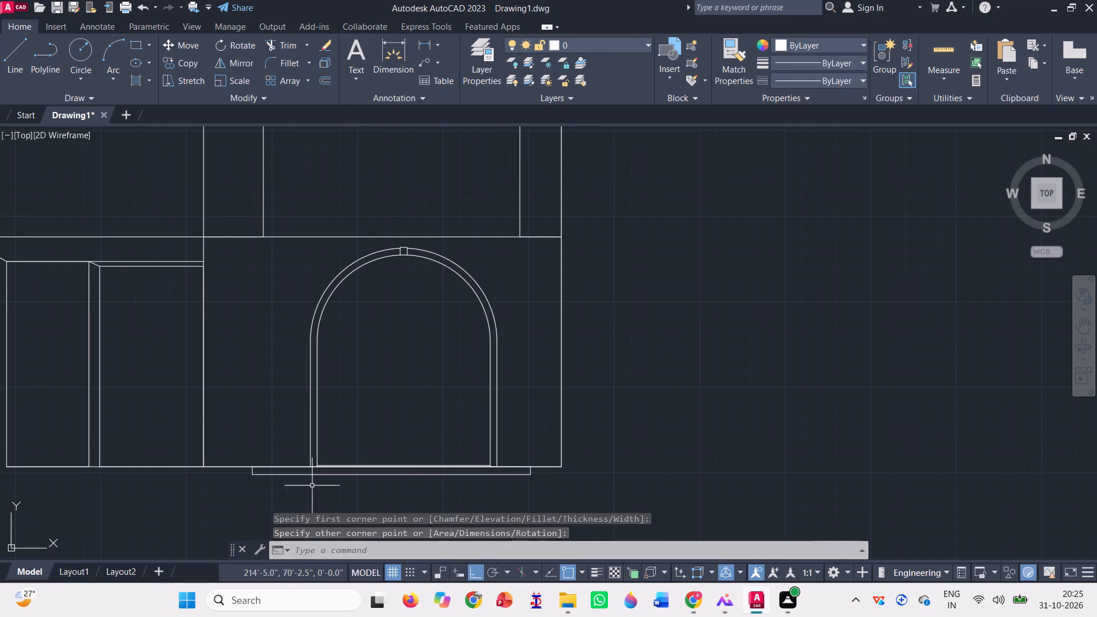
pyautogui.click(135, 42)
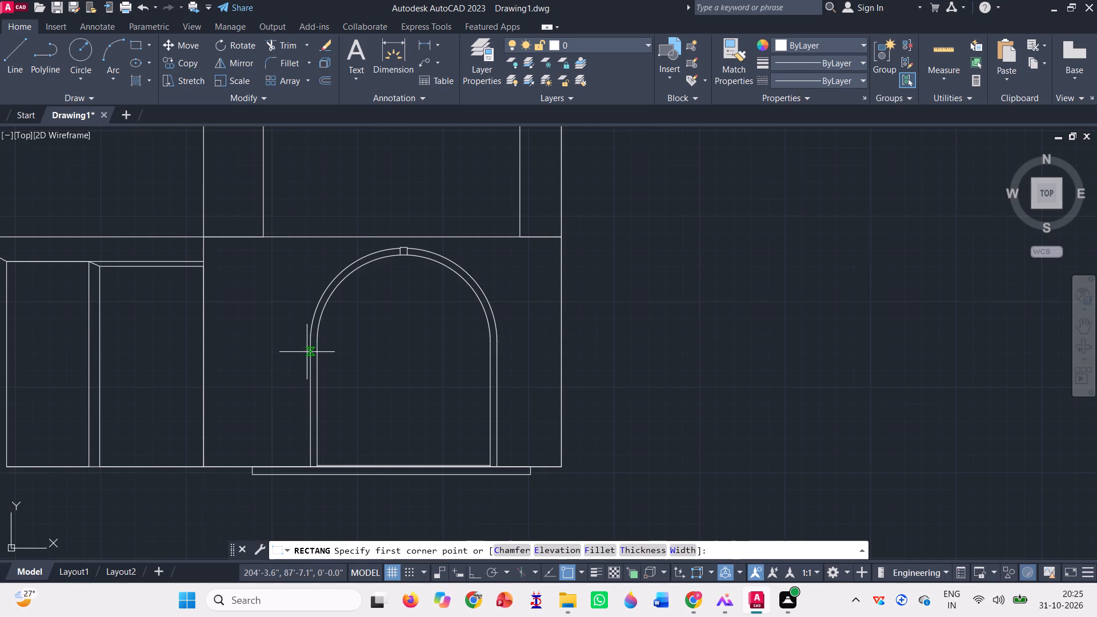
pyautogui.click(315, 336)
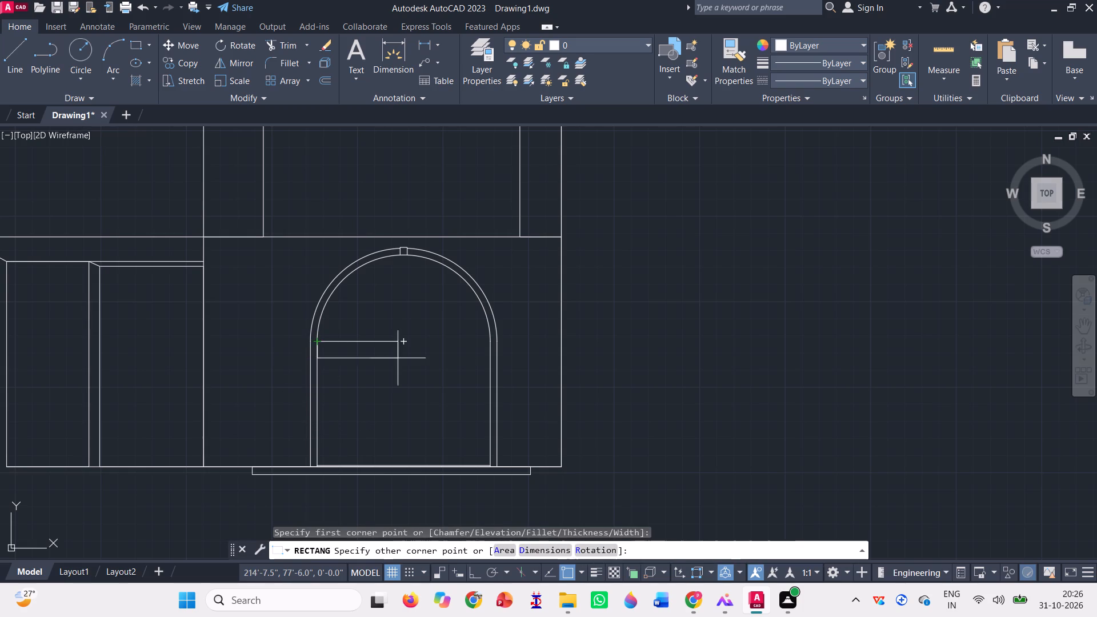
pyautogui.scroll(1, 457, 343)
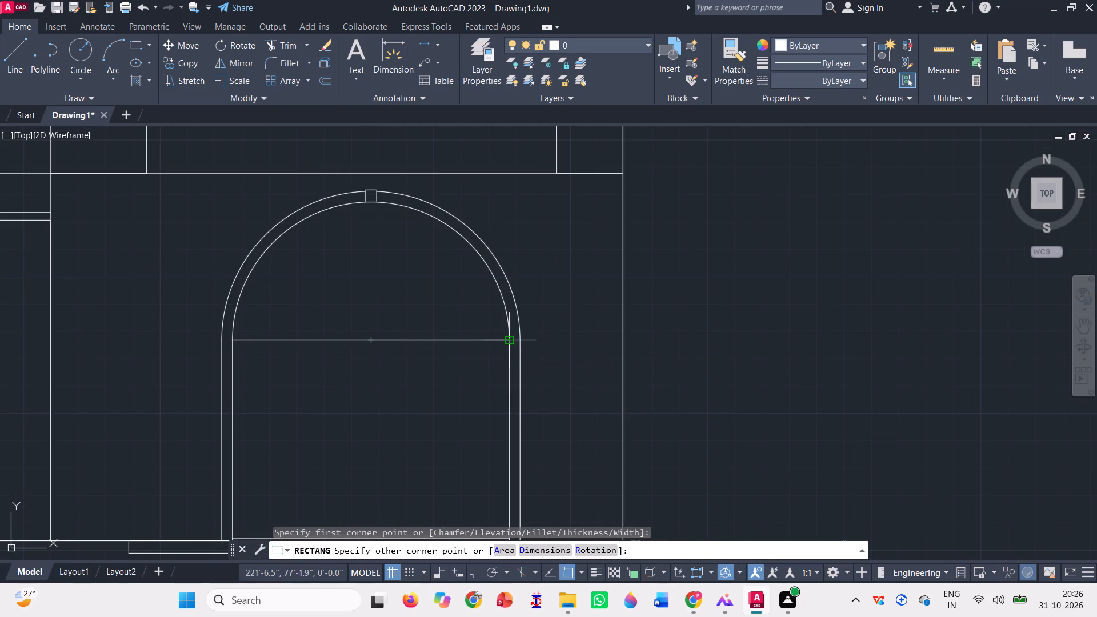
pyautogui.scroll(3, 506, 344)
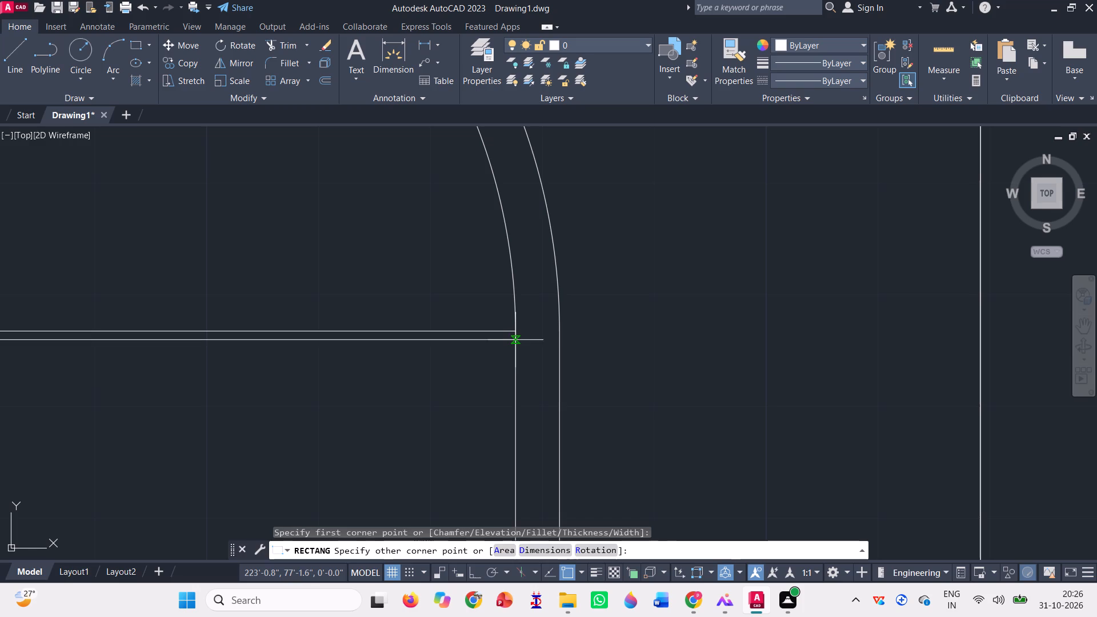
pyautogui.click(515, 339)
# Copy the thin spring-line rectangle horizontally about 19' into the empty space to the right of the building.
pyautogui.scroll(-3, 513, 348)
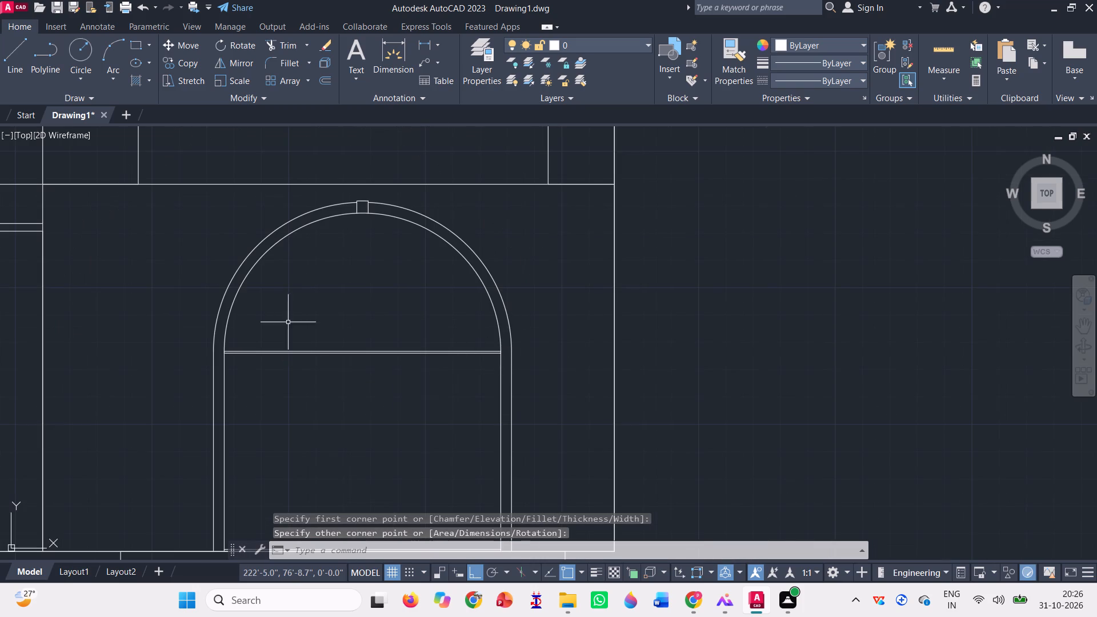
pyautogui.click(364, 388)
pyautogui.click(321, 318)
pyautogui.write('co')
pyautogui.press('space')
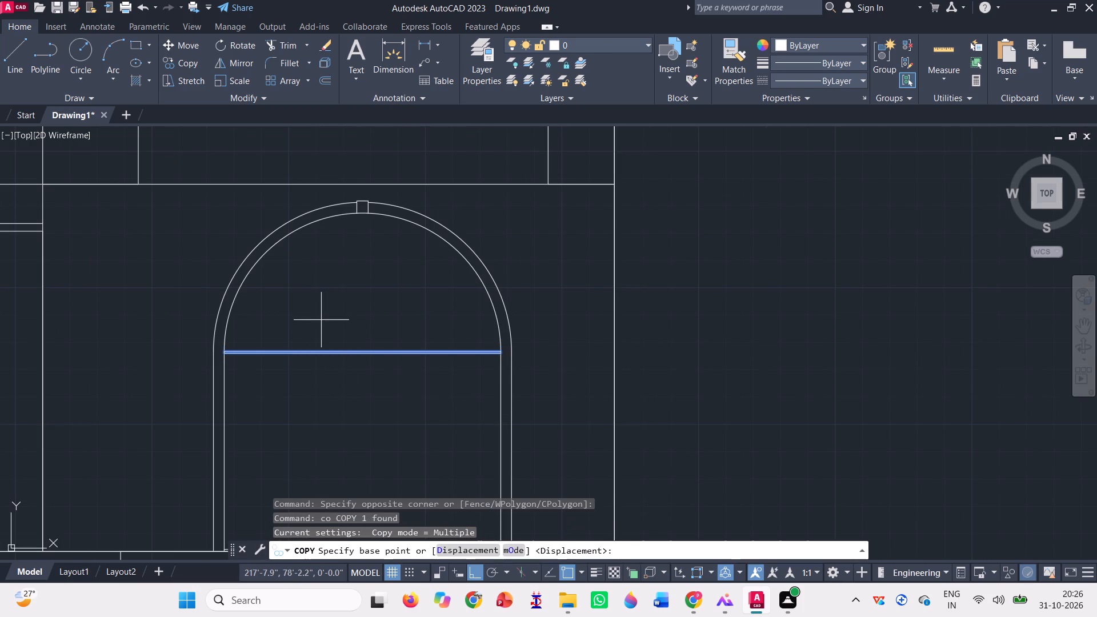
pyautogui.click(331, 347)
pyautogui.scroll(-3, 331, 347)
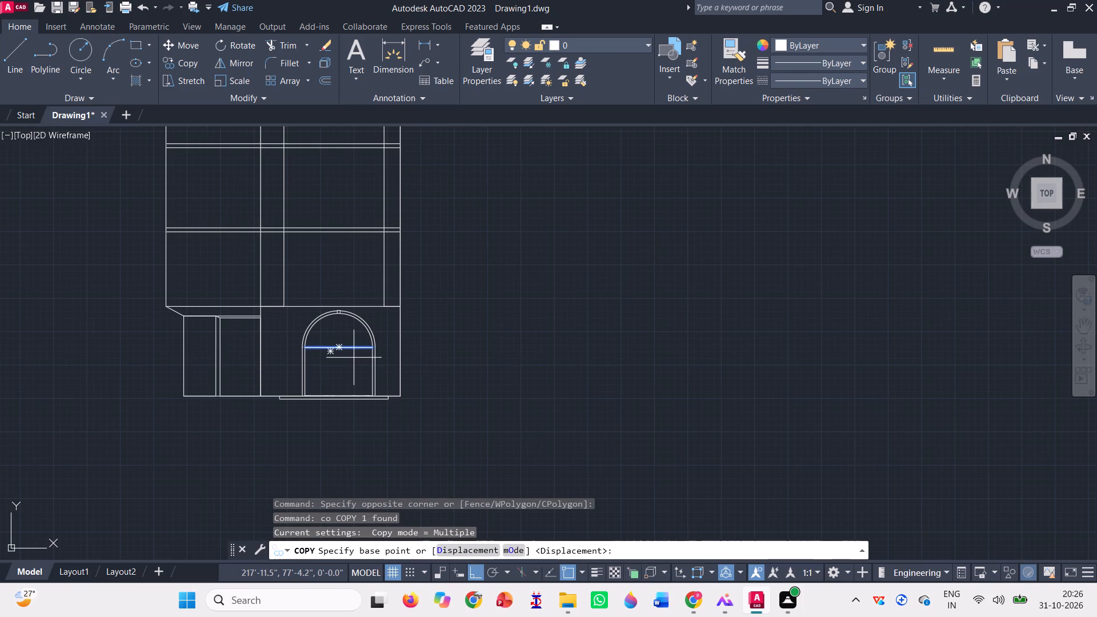
pyautogui.click(346, 348)
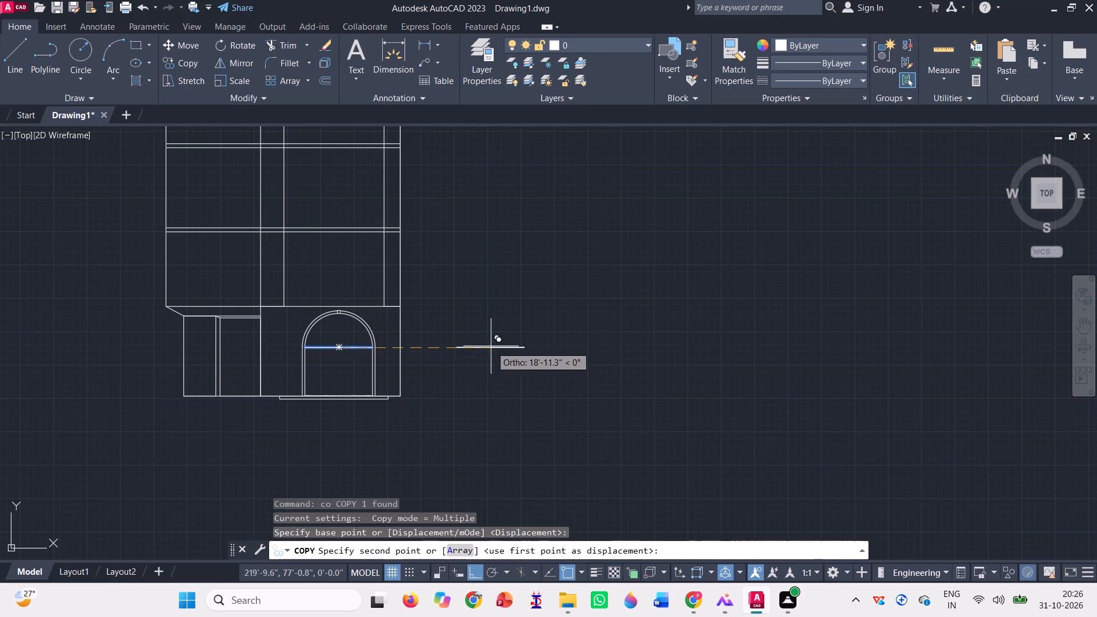
pyautogui.click(494, 343)
pyautogui.press('Escape')
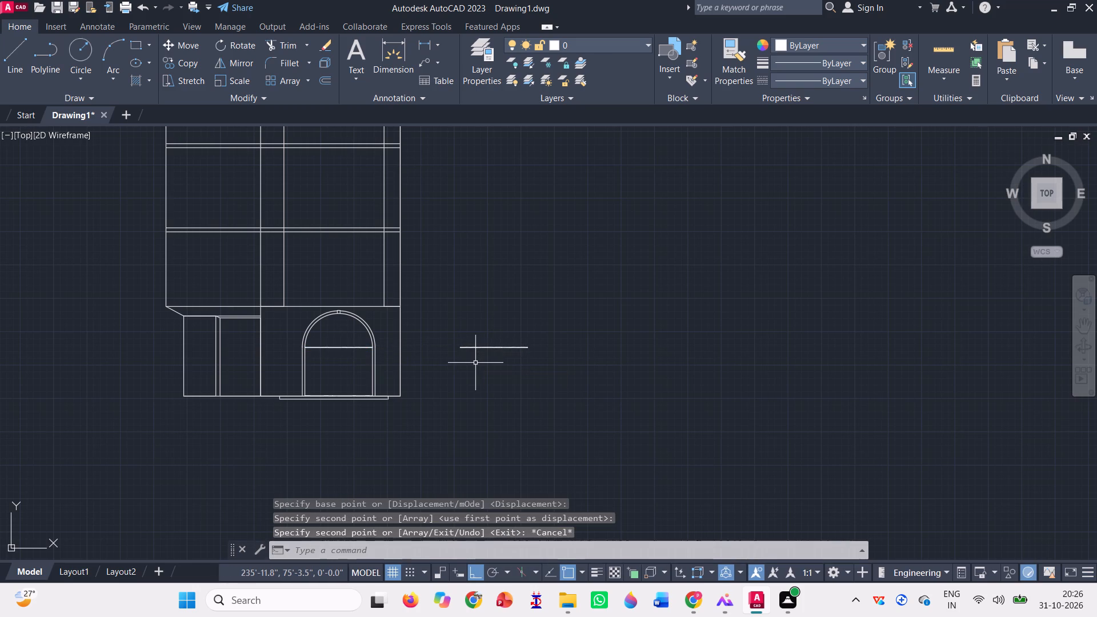
# Rotate the copied thin rectangle about its right end so it stands vertically upward.
pyautogui.click(227, 40)
pyautogui.click(542, 384)
pyautogui.click(458, 314)
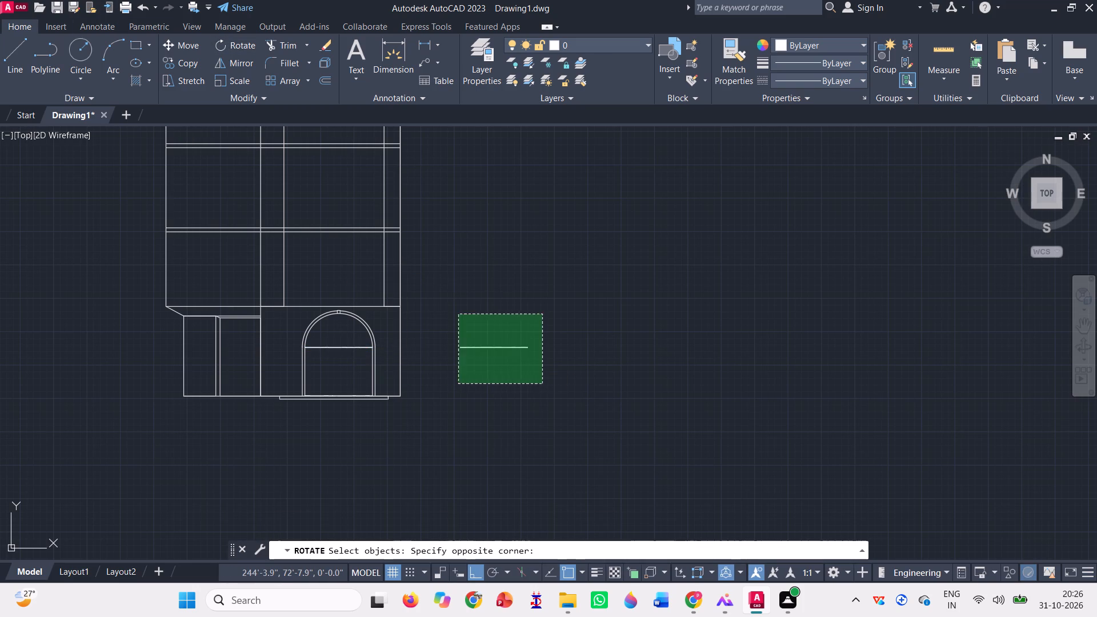
pyautogui.press('space')
pyautogui.click(529, 350)
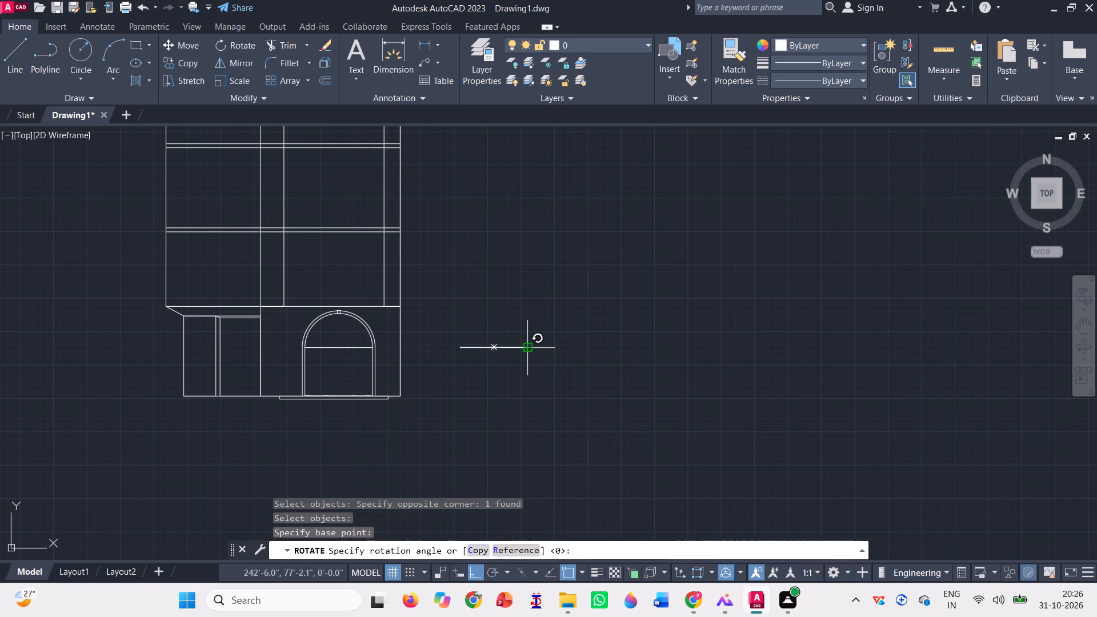
pyautogui.click(501, 404)
pyautogui.press('space')
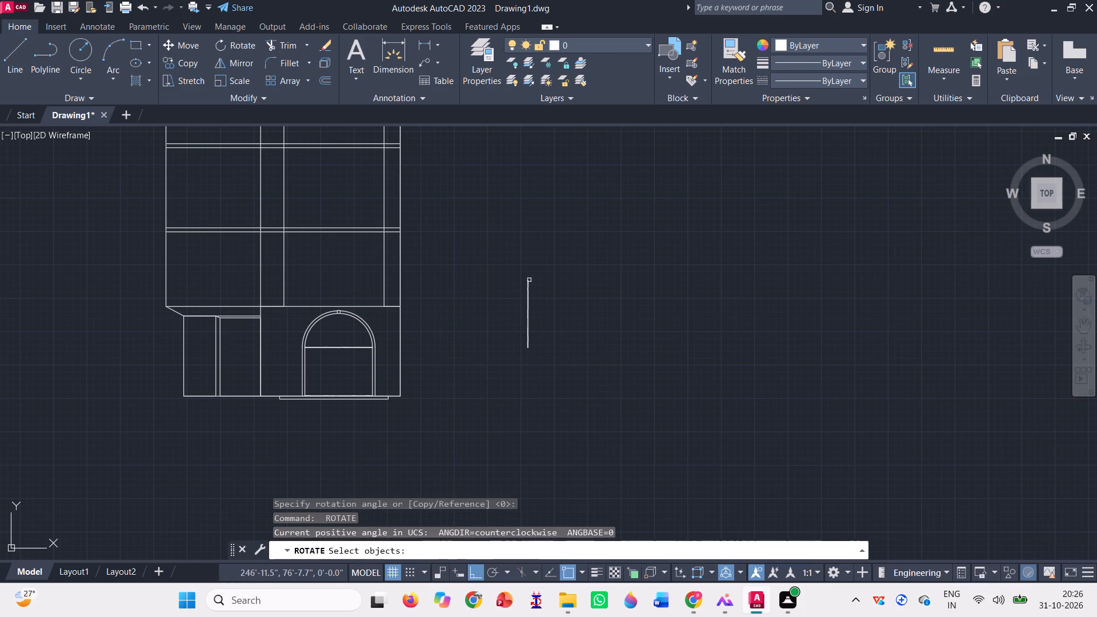
pyautogui.scroll(1, 526, 277)
pyautogui.press('Escape')
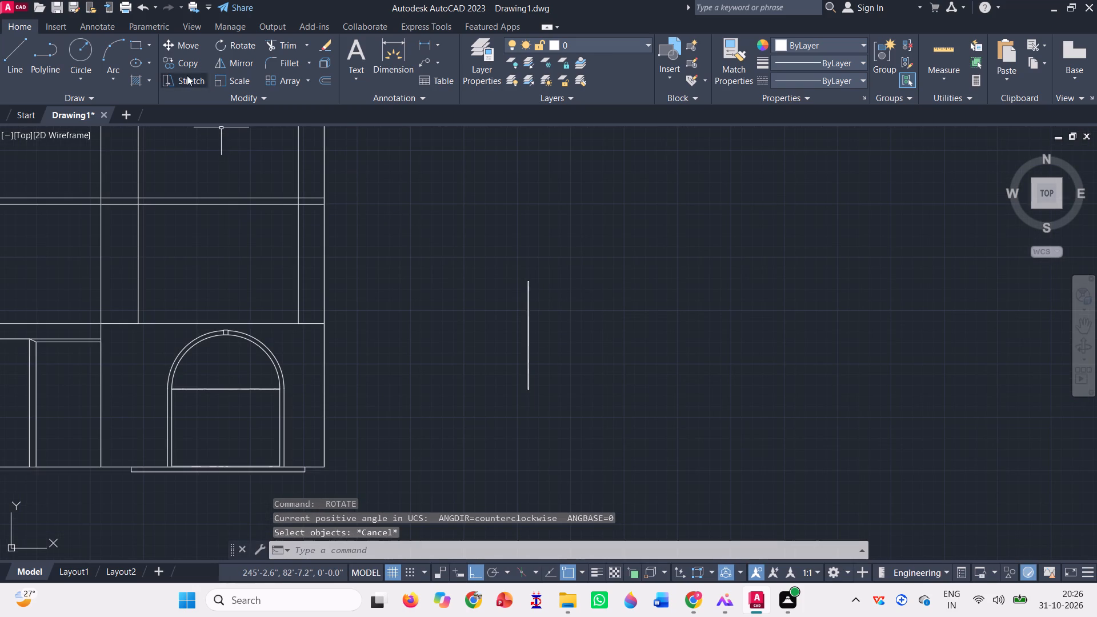
# Move the upright thin rectangle into the arched opening, placing its top-left corner on the inner arch left of the keystone.
pyautogui.click(188, 45)
pyautogui.click(559, 354)
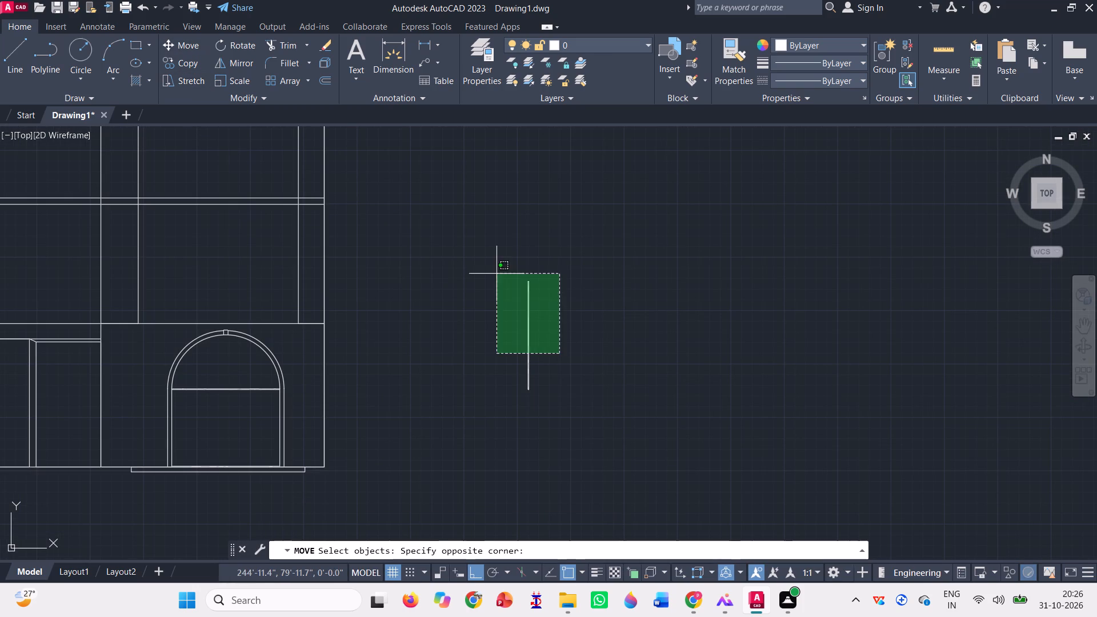
pyautogui.click(484, 263)
pyautogui.press('space')
pyautogui.scroll(4, 548, 273)
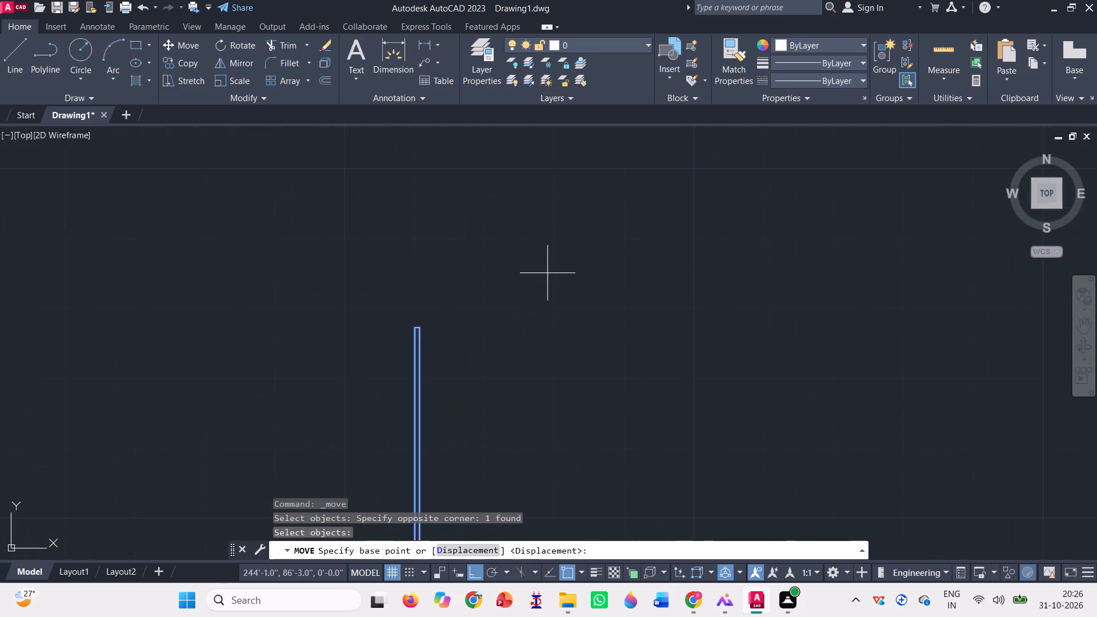
pyautogui.scroll(3, 409, 339)
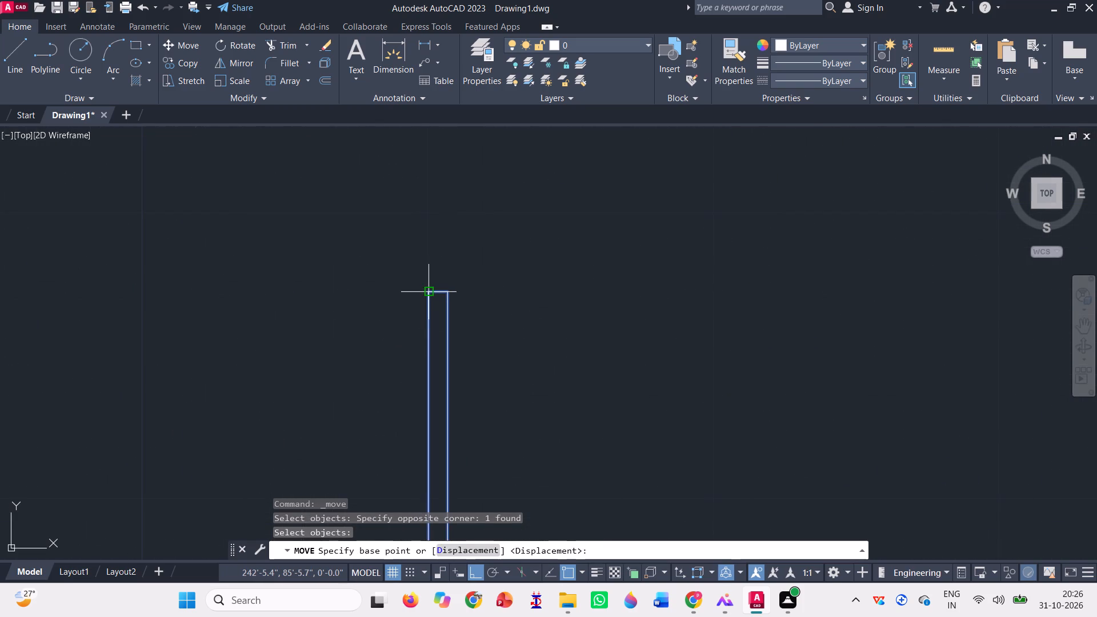
pyautogui.click(429, 289)
pyautogui.scroll(-7, 535, 285)
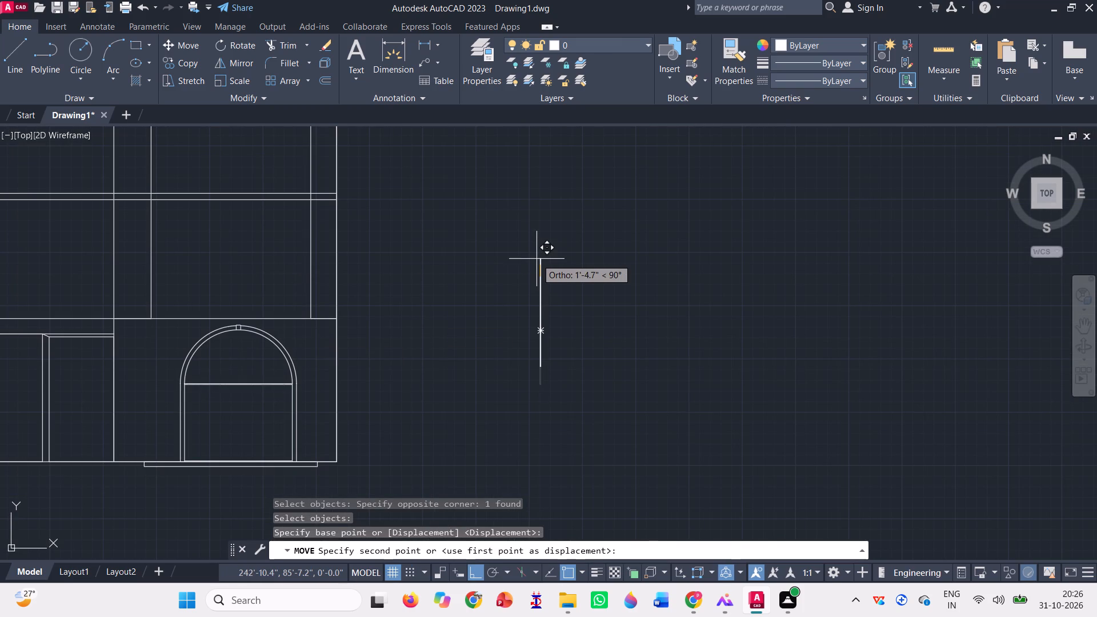
pyautogui.press('F8')
pyautogui.scroll(-1, 537, 259)
pyautogui.scroll(3, 338, 307)
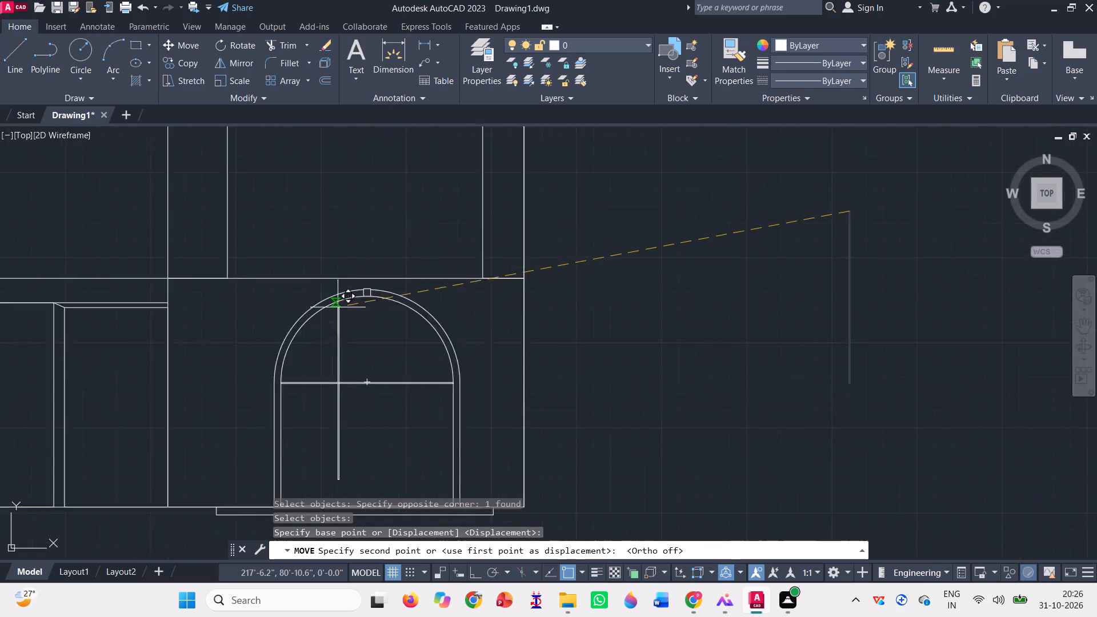
pyautogui.scroll(2, 321, 309)
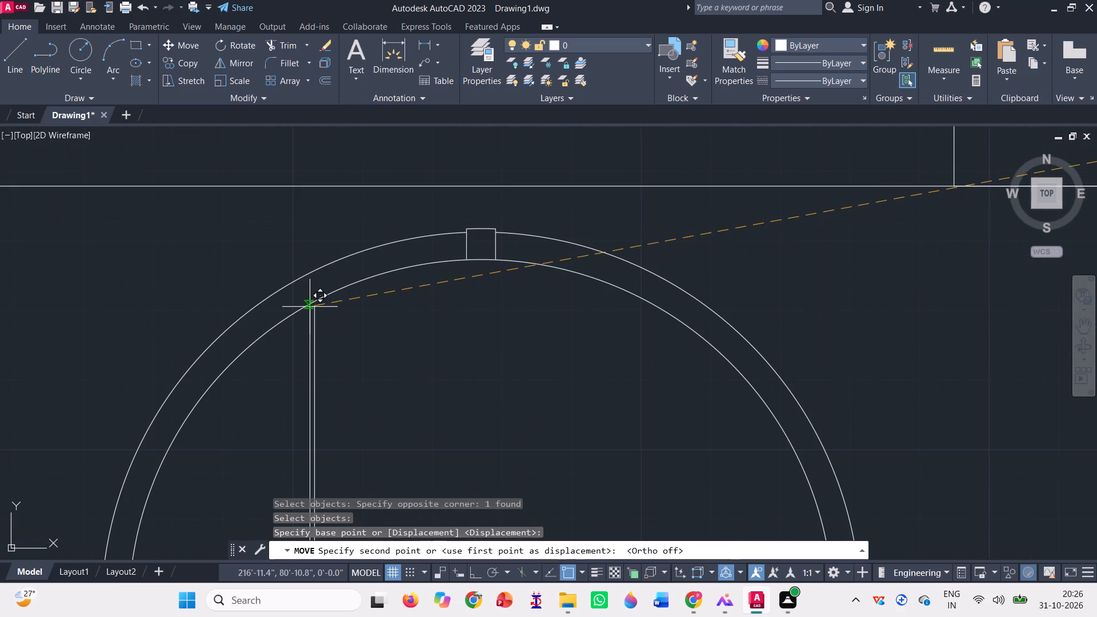
pyautogui.click(310, 303)
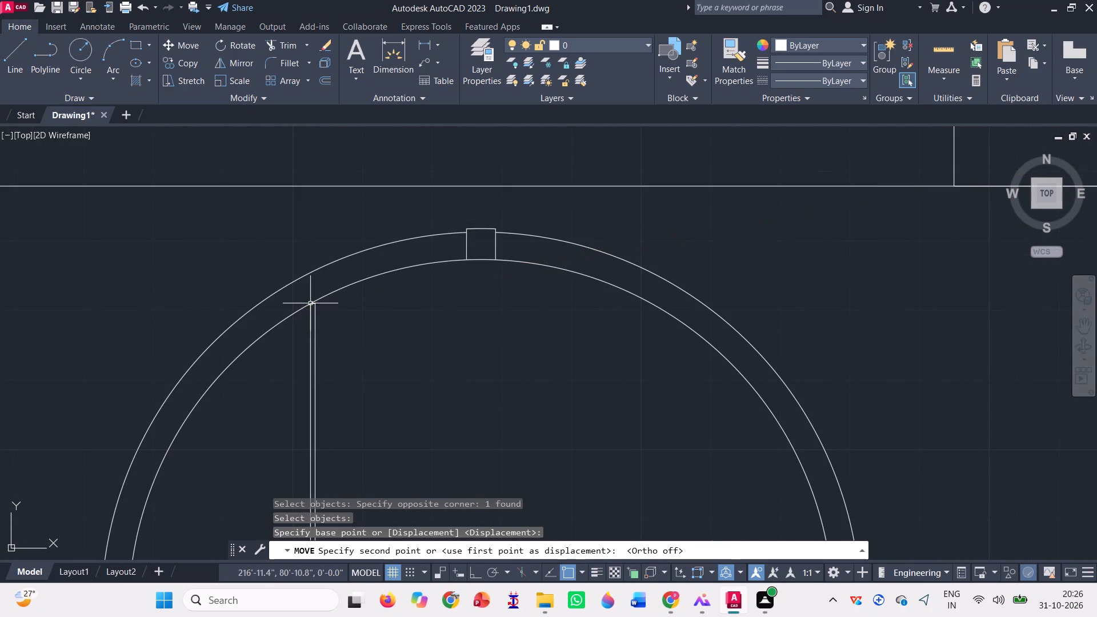
# Mirror the vertical bar about a vertical axis through the keystone's bottom midpoint, keeping the original.
pyautogui.scroll(-1, 309, 305)
pyautogui.scroll(-2, 385, 315)
pyautogui.click(367, 355)
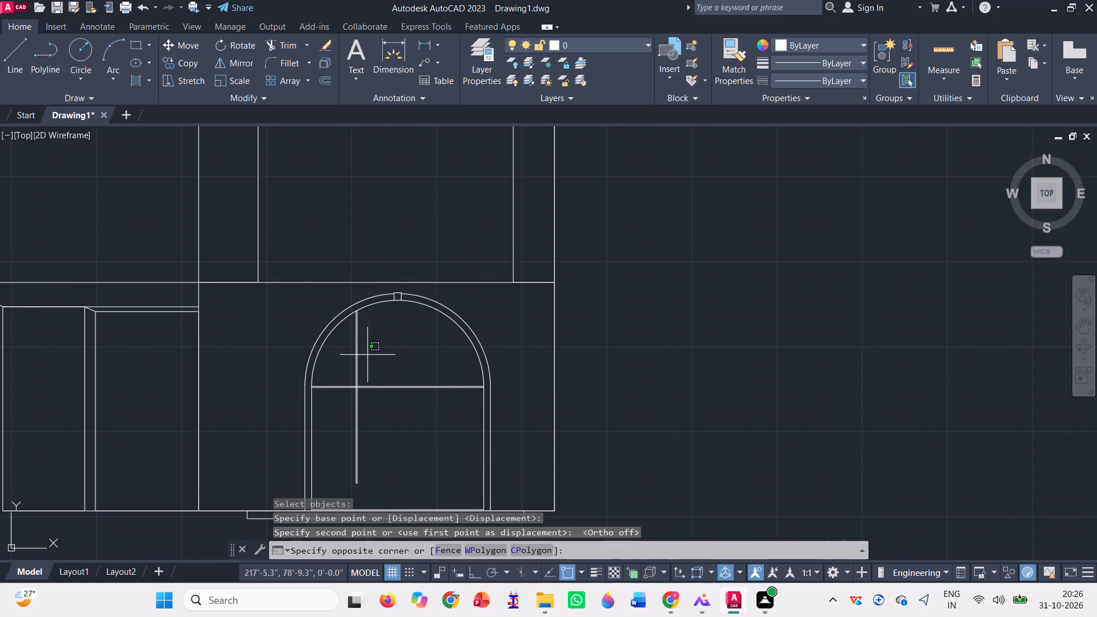
pyautogui.click(349, 342)
pyautogui.scroll(-1, 350, 349)
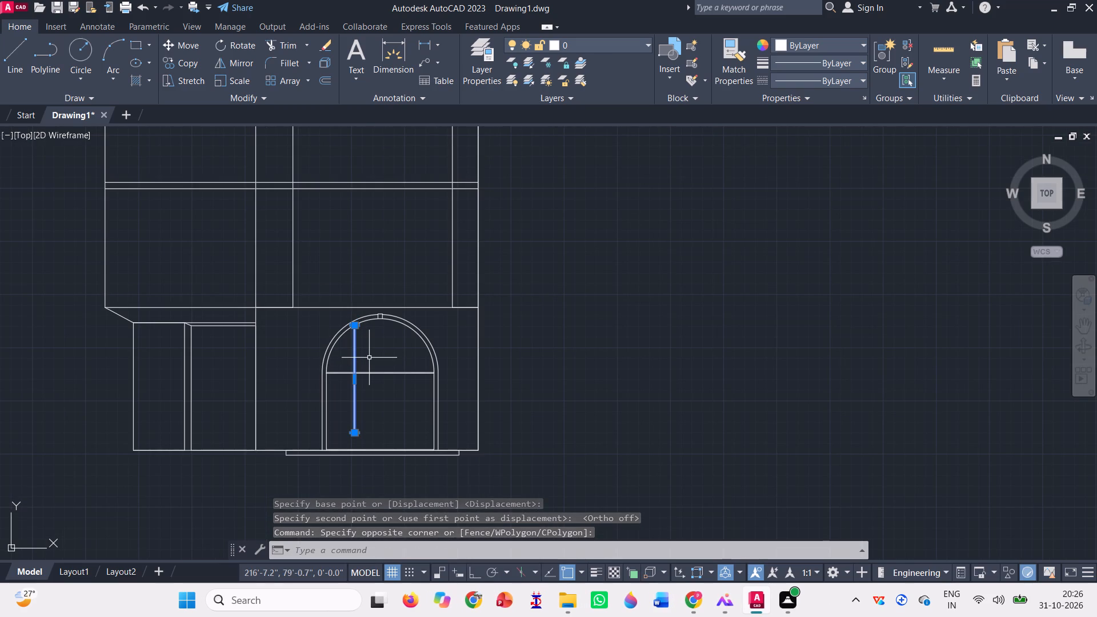
pyautogui.click(222, 65)
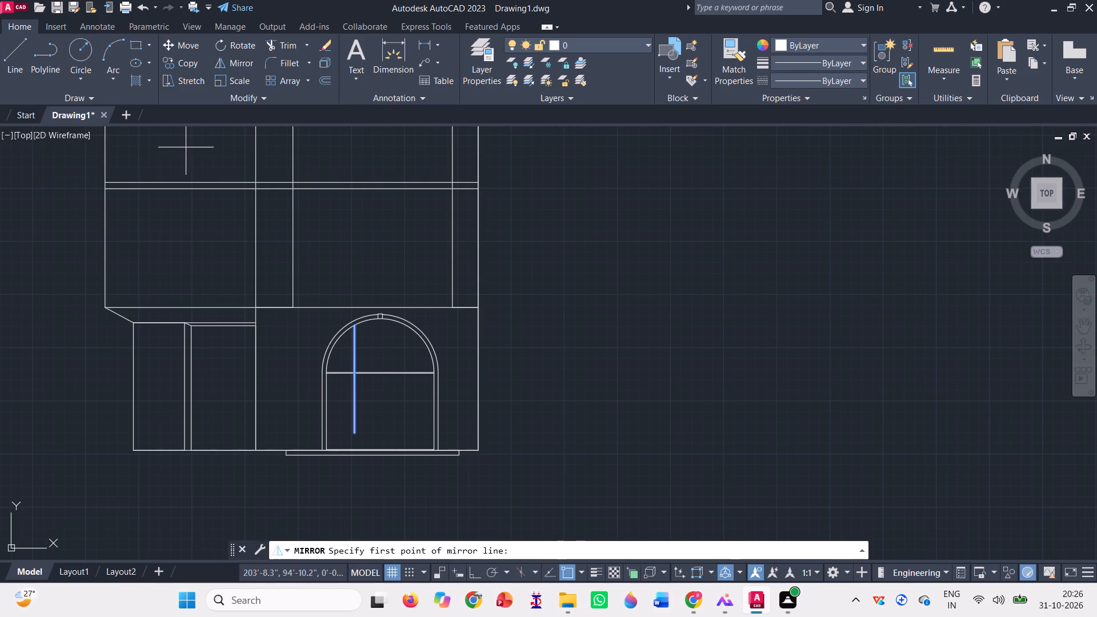
pyautogui.scroll(2, 375, 327)
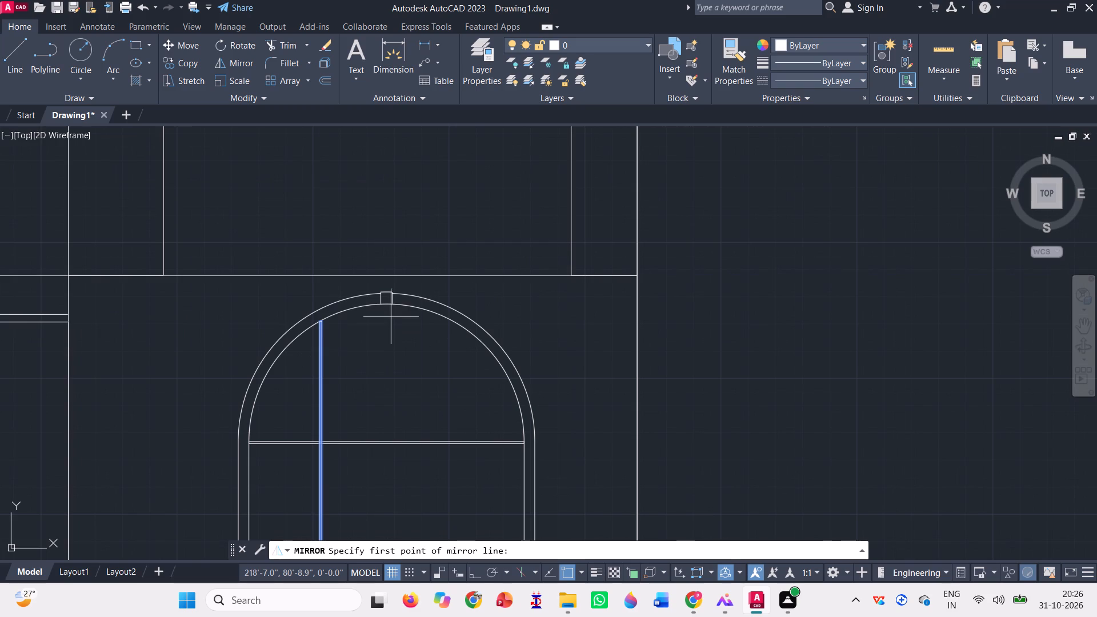
pyautogui.scroll(2, 386, 306)
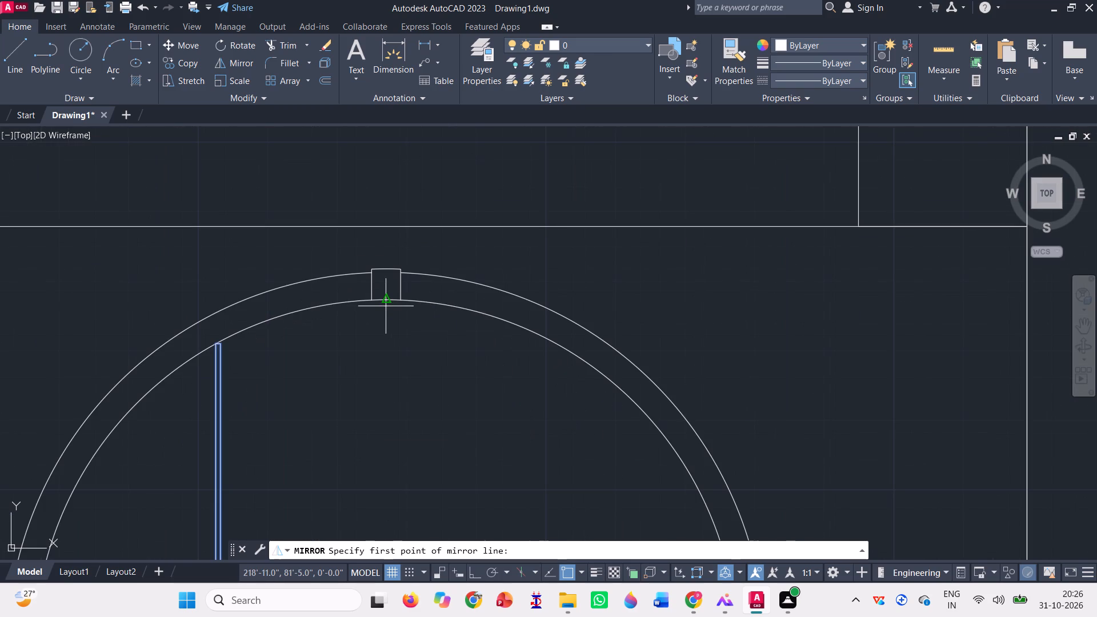
pyautogui.click(387, 297)
pyautogui.scroll(-3, 374, 338)
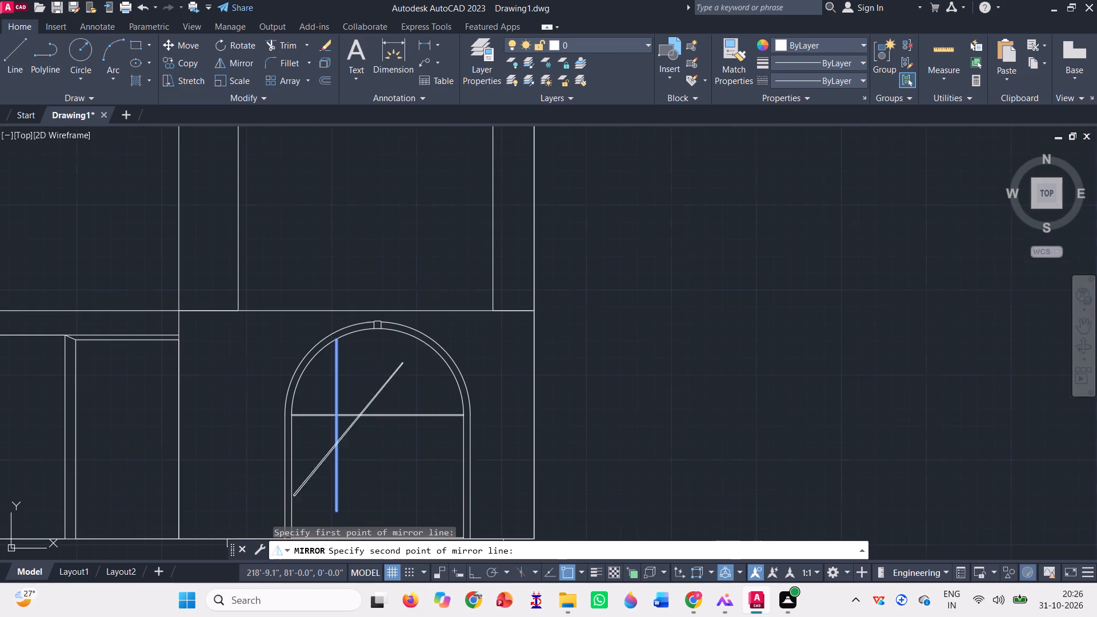
pyautogui.press('F8')
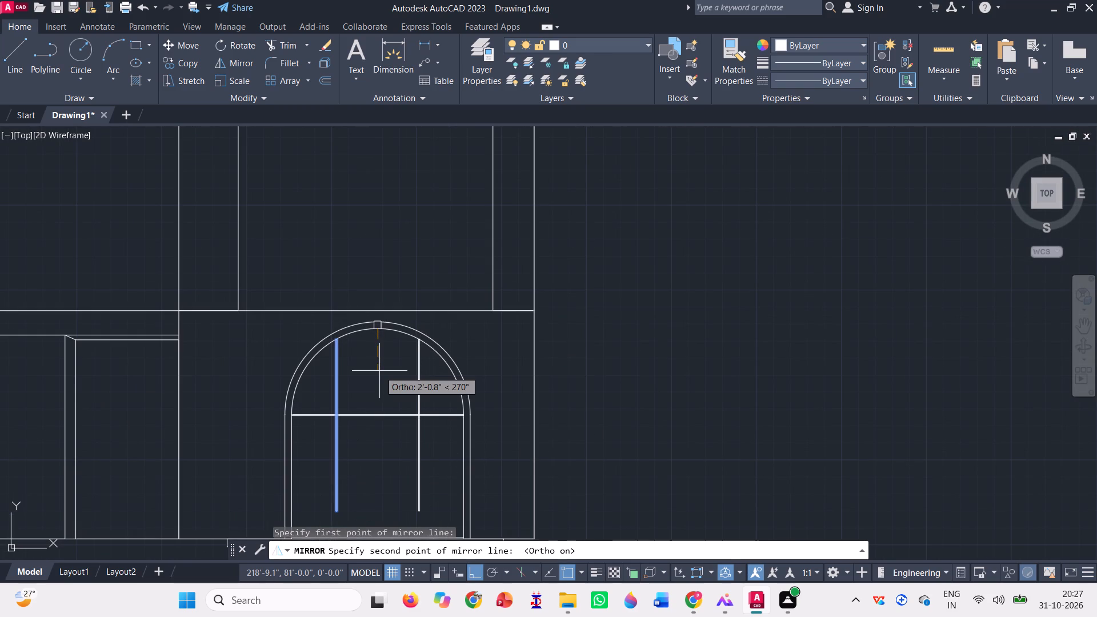
pyautogui.click(379, 367)
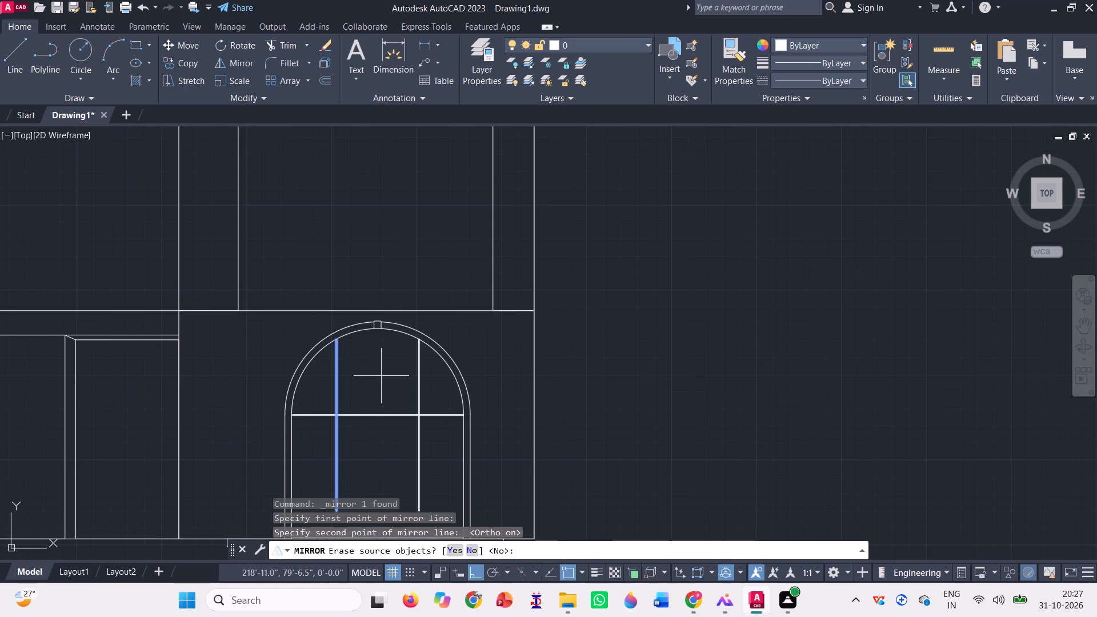
pyautogui.doubleClick(386, 380)
pyautogui.press('space')
# Trim away the short top edges of both vertical bars just below the inner arch.
pyautogui.click(283, 45)
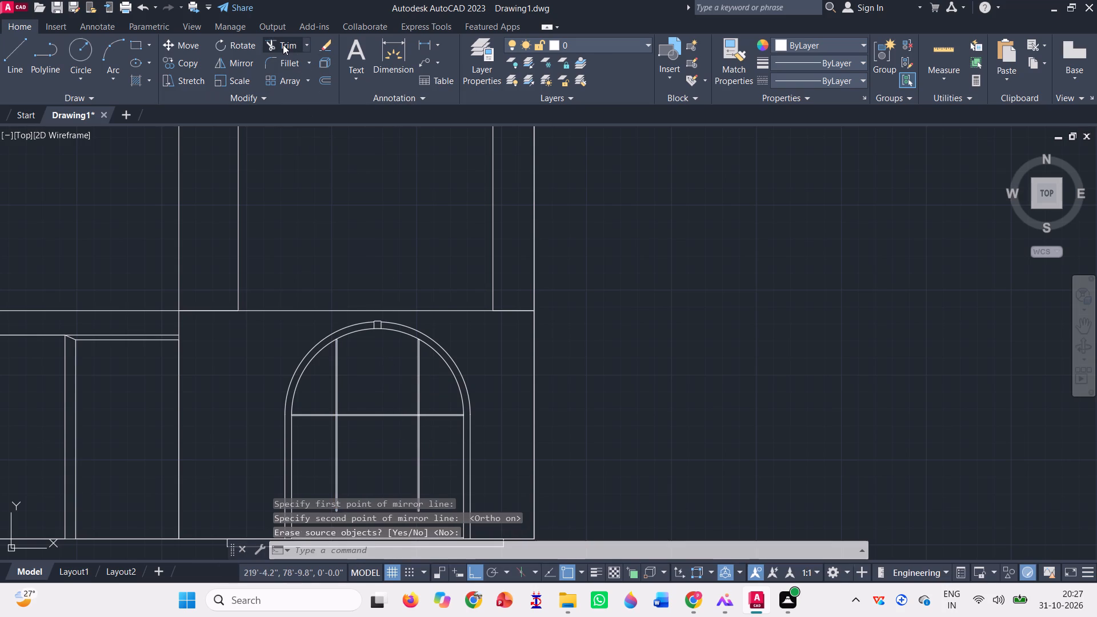
pyautogui.scroll(4, 317, 348)
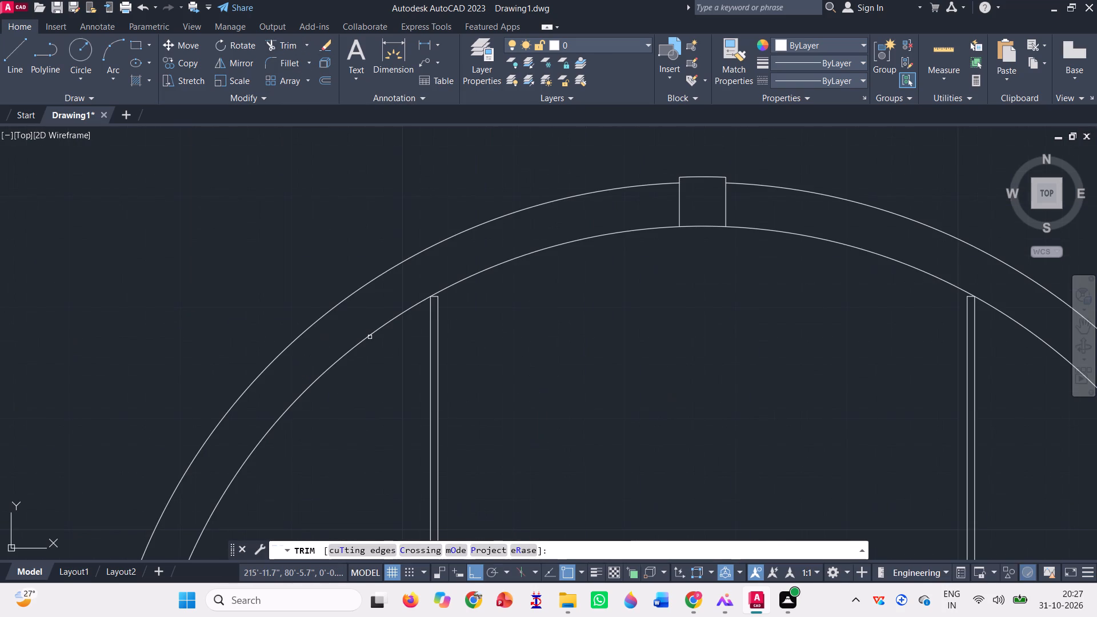
pyautogui.scroll(6, 438, 292)
pyautogui.click(392, 287)
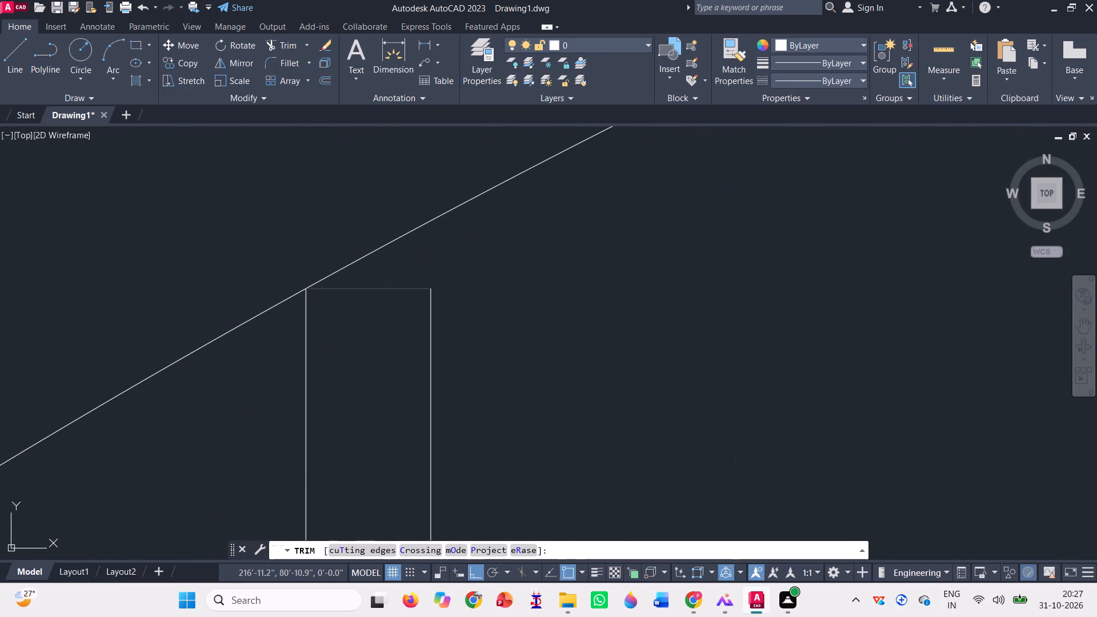
pyautogui.scroll(-2, 389, 305)
pyautogui.scroll(-6, 337, 339)
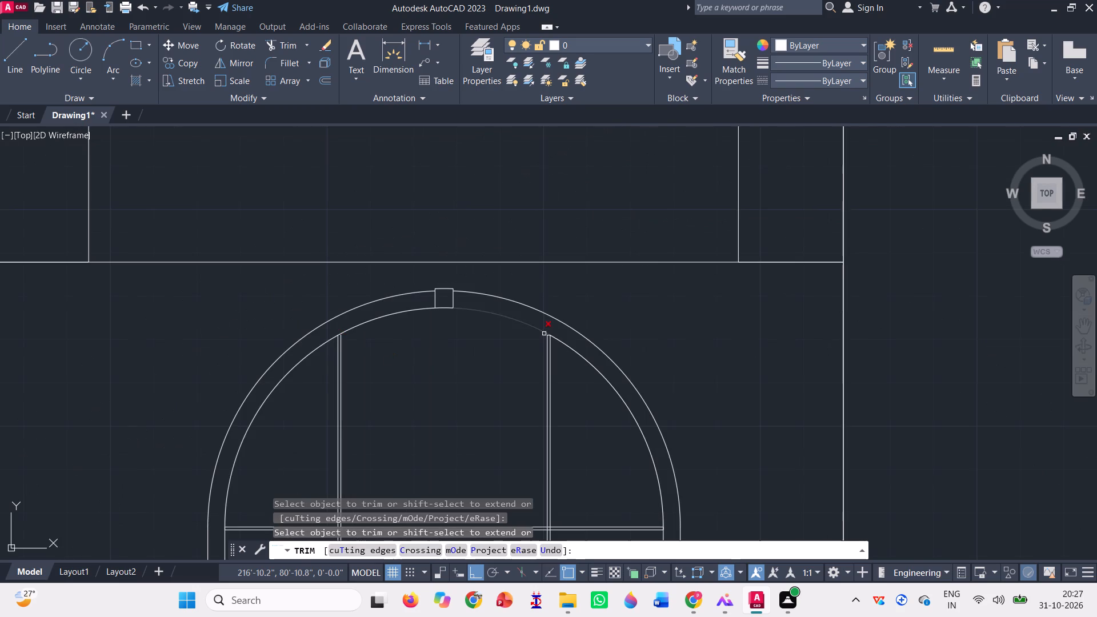
pyautogui.scroll(6, 543, 330)
pyautogui.click(567, 338)
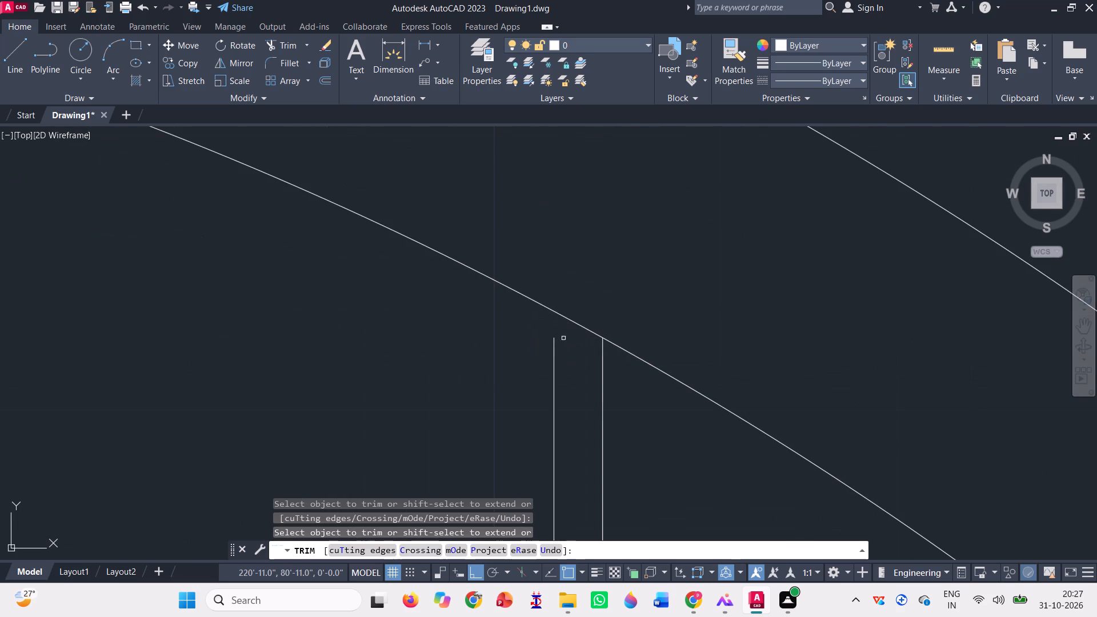
# Trim away the short bottom edges of both vertical bars in the arched opening.
pyautogui.scroll(-6, 554, 343)
pyautogui.scroll(-1, 430, 317)
pyautogui.scroll(-2, 413, 391)
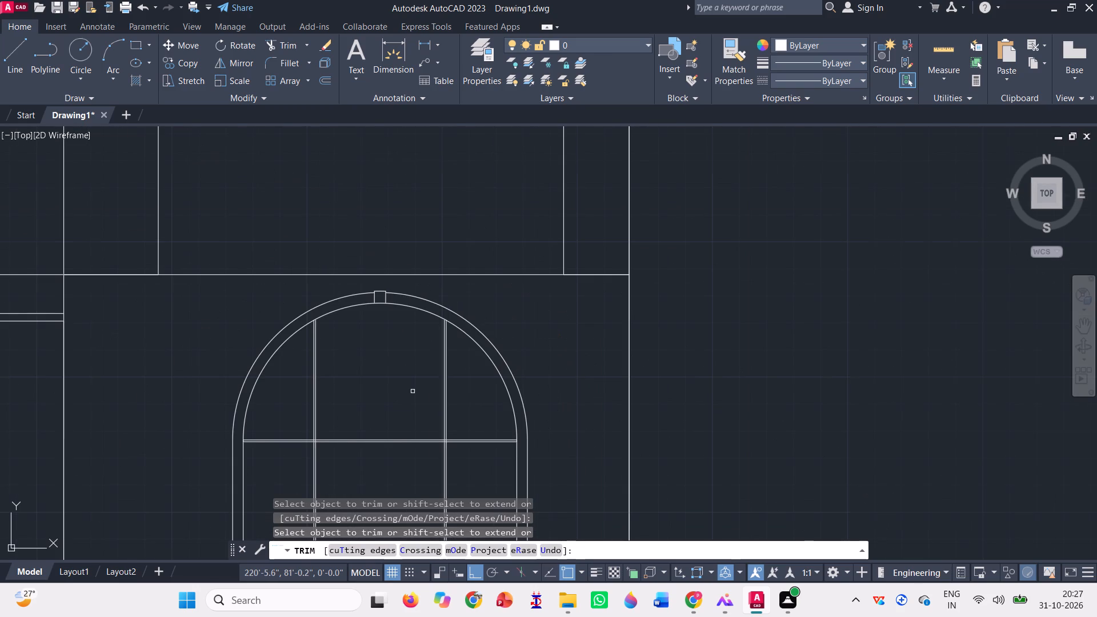
pyautogui.scroll(5, 422, 480)
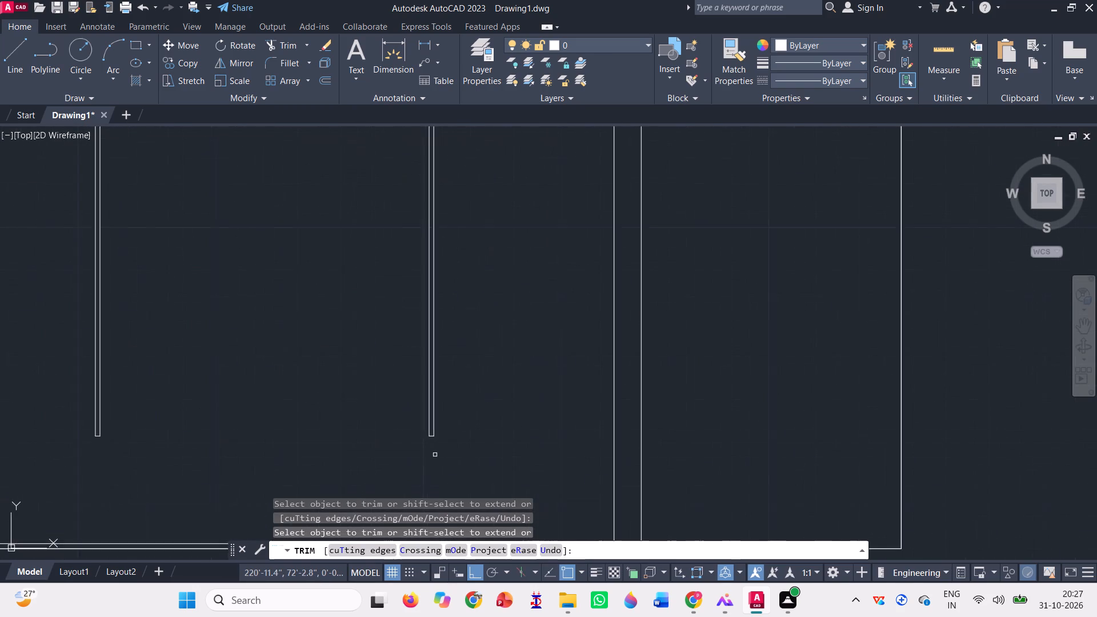
pyautogui.scroll(2, 435, 455)
pyautogui.click(416, 371)
pyautogui.click(411, 399)
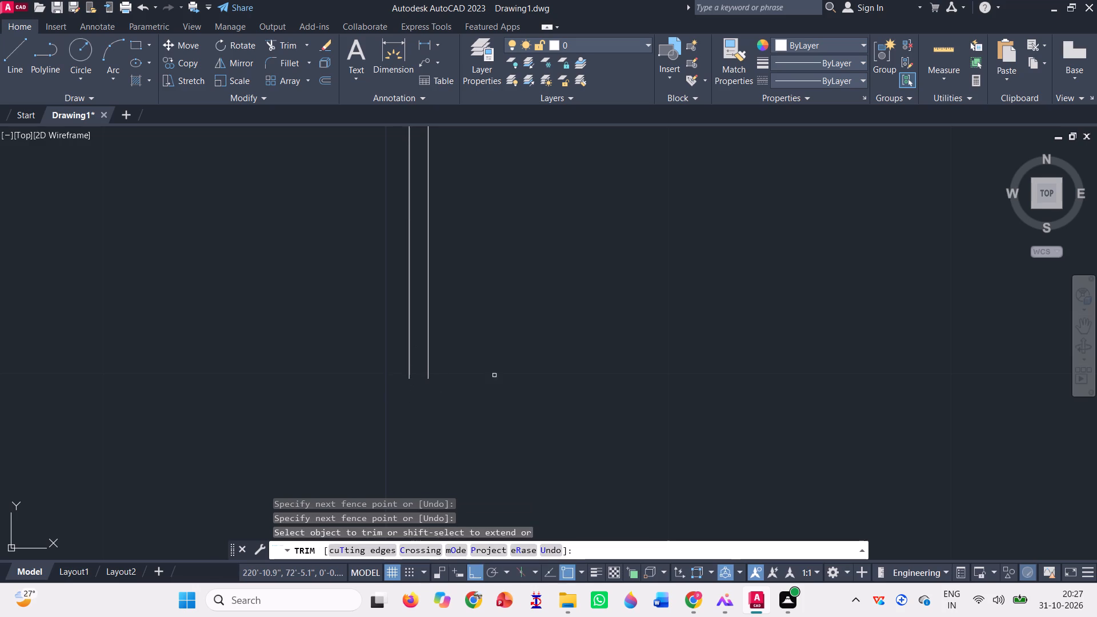
pyautogui.scroll(-3, 505, 365)
pyautogui.scroll(3, 137, 381)
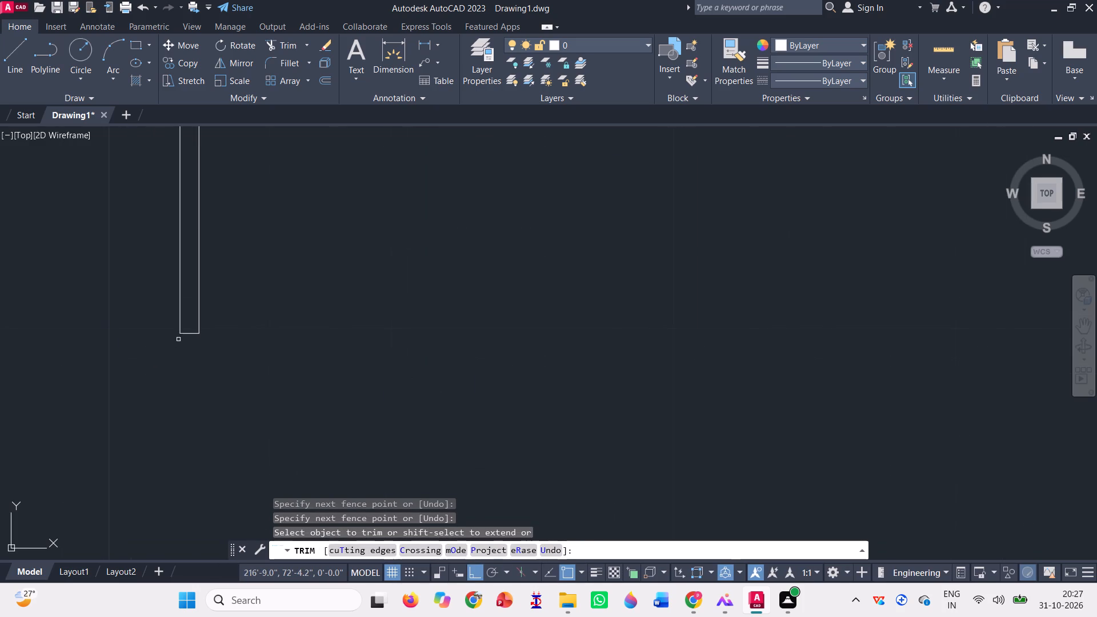
pyautogui.click(185, 330)
pyautogui.click(178, 351)
pyautogui.scroll(-3, 199, 372)
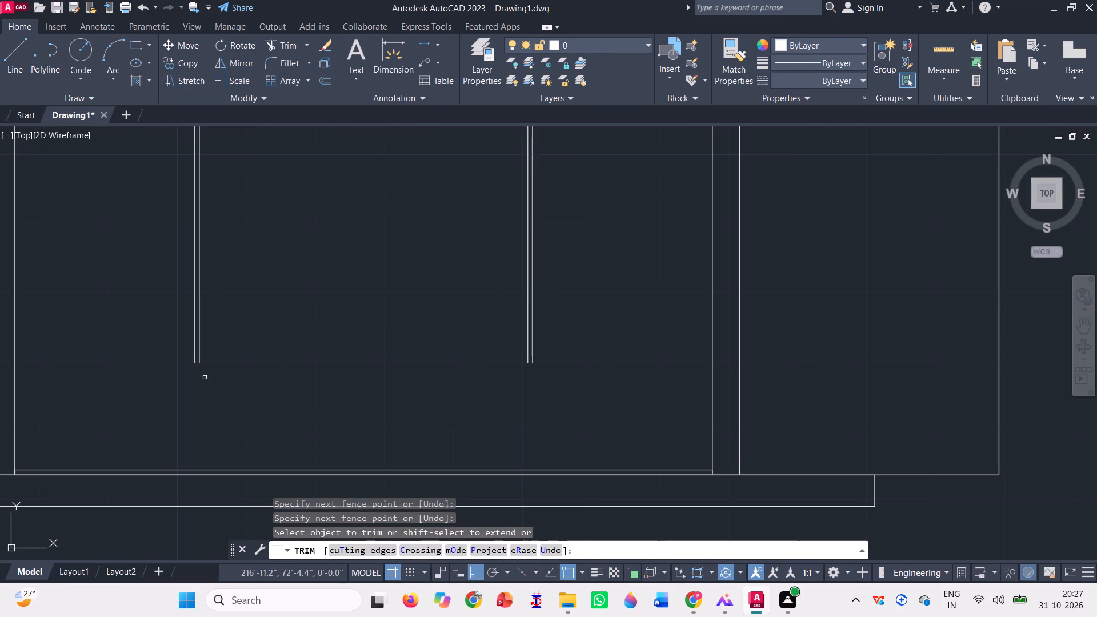
pyautogui.press('Escape')
# Extend the lower ends of both vertical bars' lines down to the thin base rectangle.
pyautogui.click(306, 48)
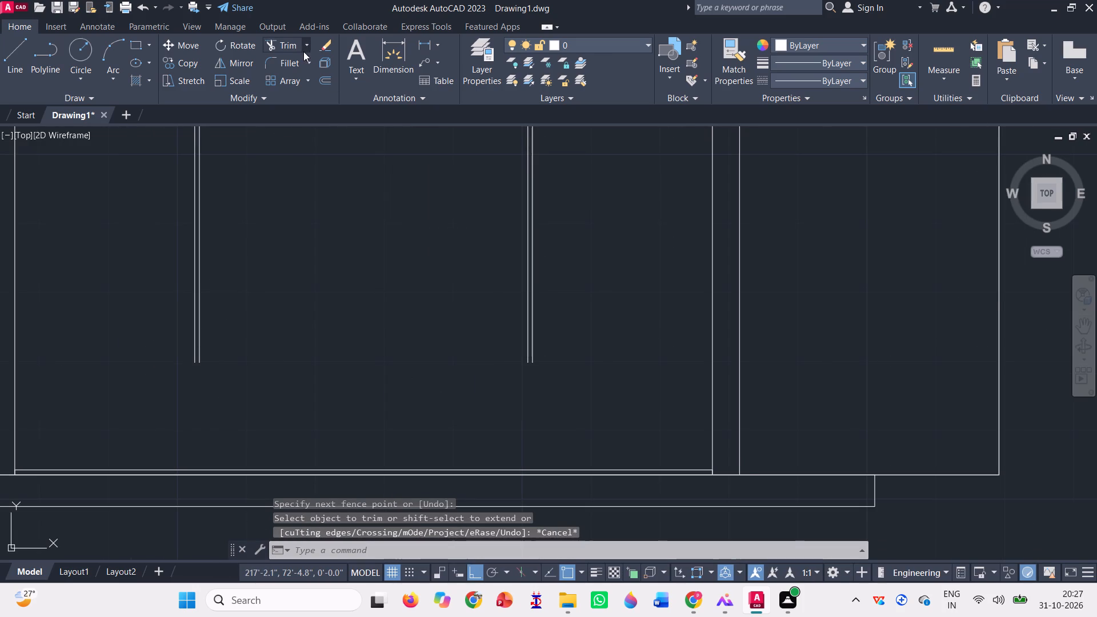
pyautogui.click(289, 92)
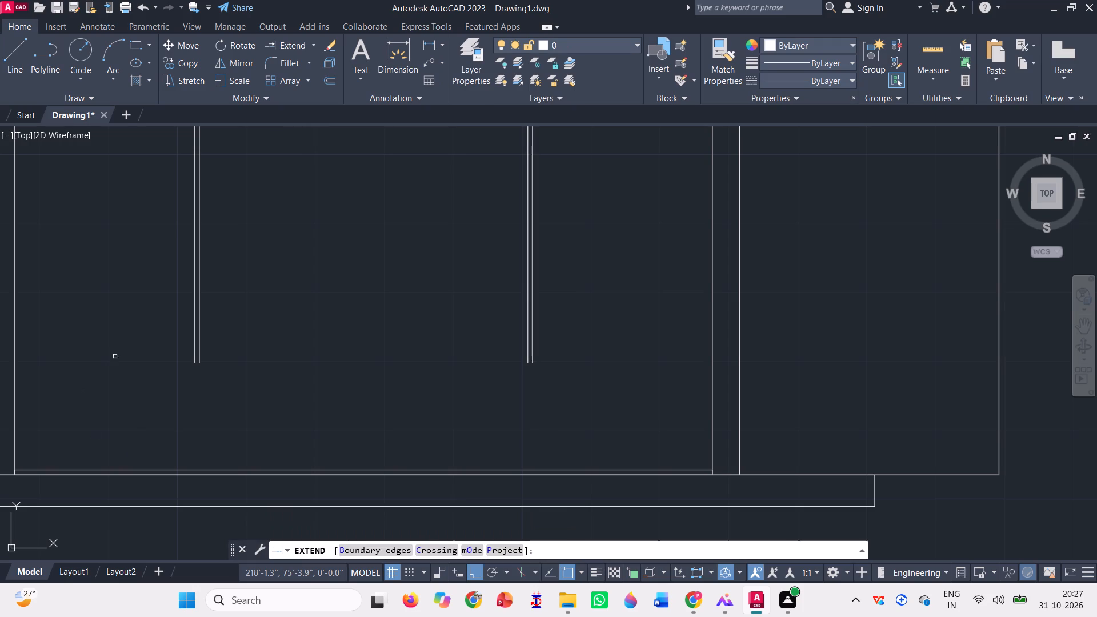
pyautogui.click(118, 335)
pyautogui.click(666, 314)
# Extend the line of each vertical bar nearer the opening's centre up to the inner arch.
pyautogui.scroll(-3, 406, 514)
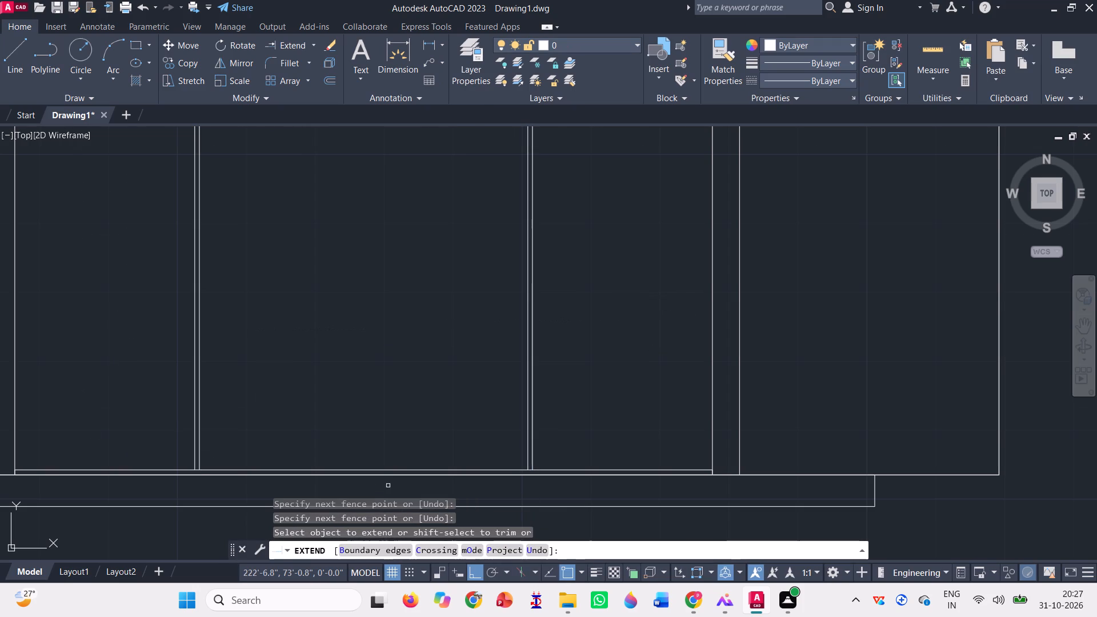
pyautogui.scroll(-3, 386, 484)
pyautogui.scroll(2, 381, 278)
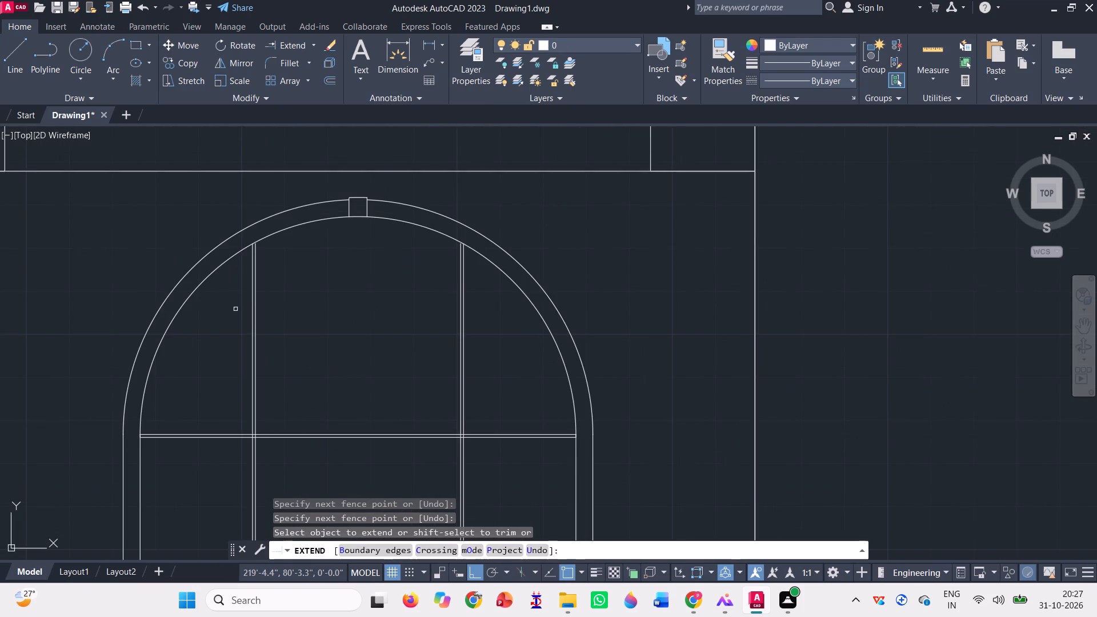
pyautogui.scroll(3, 261, 283)
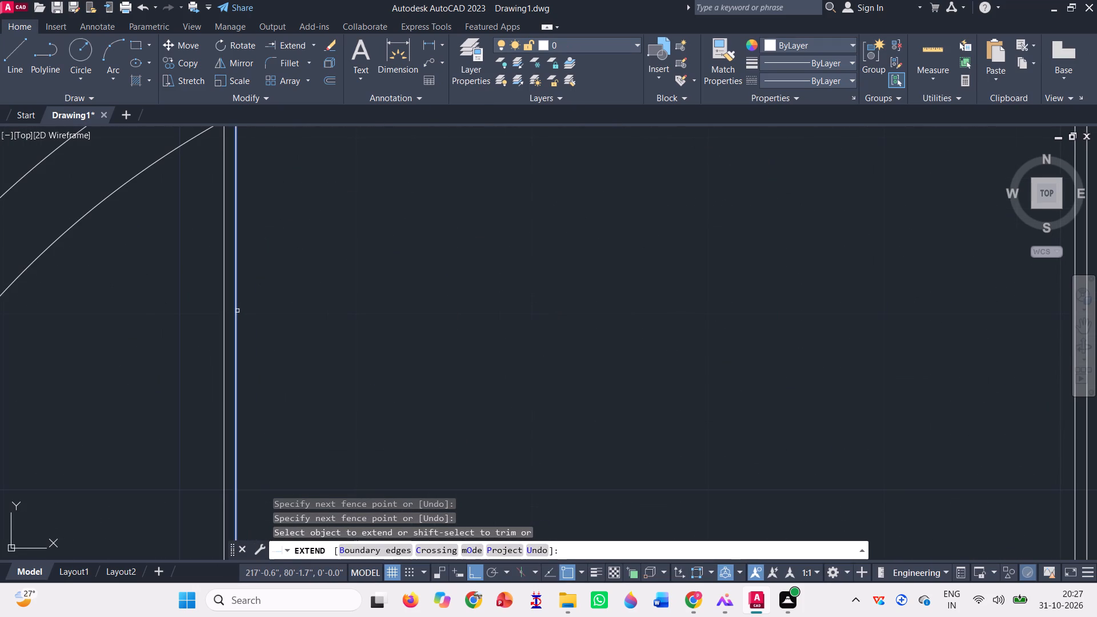
pyautogui.click(237, 310)
pyautogui.scroll(-1, 251, 343)
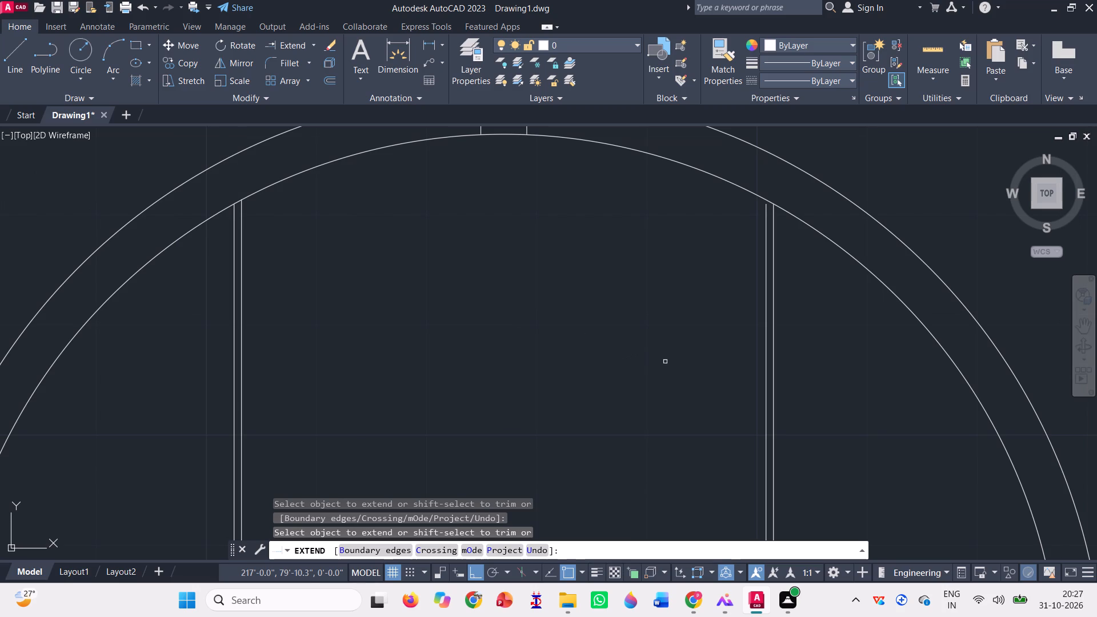
pyautogui.click(767, 424)
pyautogui.scroll(-3, 436, 359)
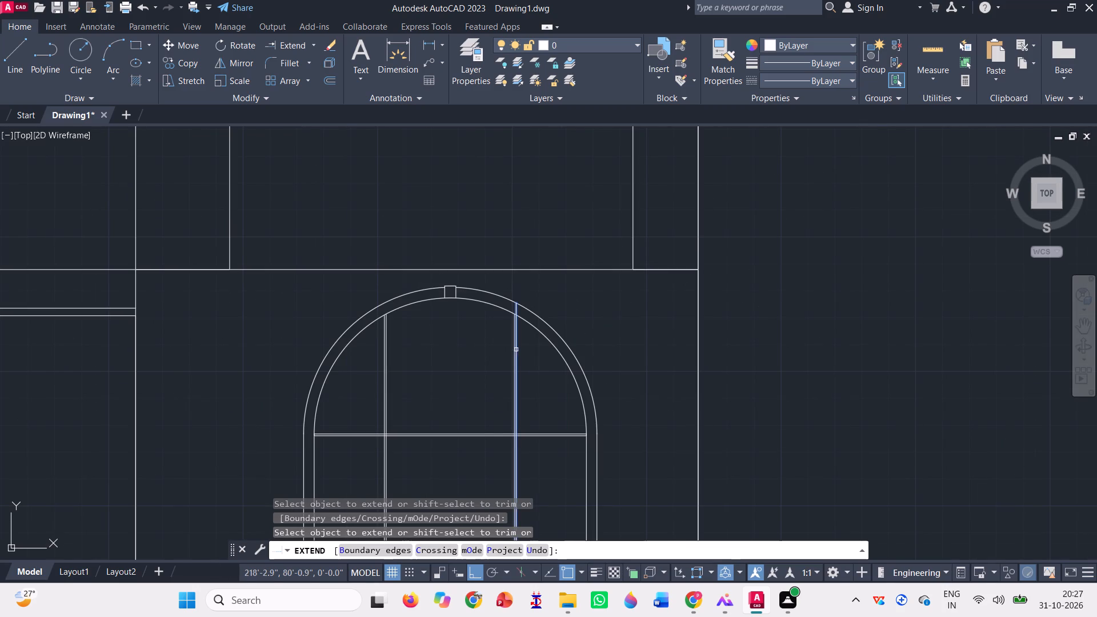
pyautogui.press('Escape')
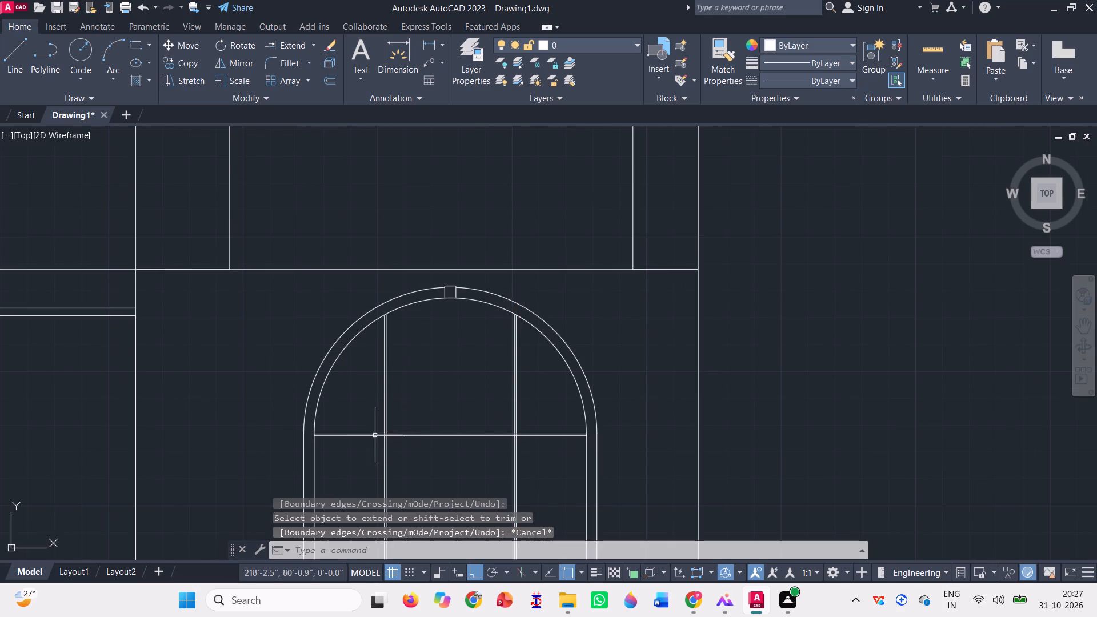
# Trim the crossing lines where the horizontal bar meets the left vertical bar in the arched opening, leaving the junction open.
pyautogui.click(311, 45)
pyautogui.click(292, 61)
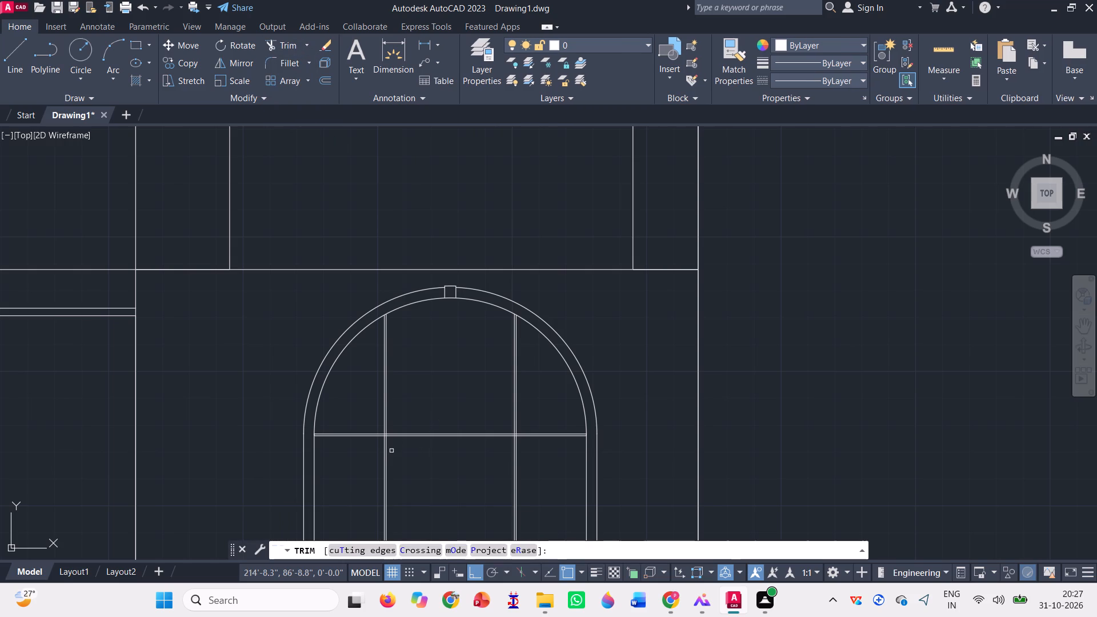
pyautogui.scroll(2, 391, 451)
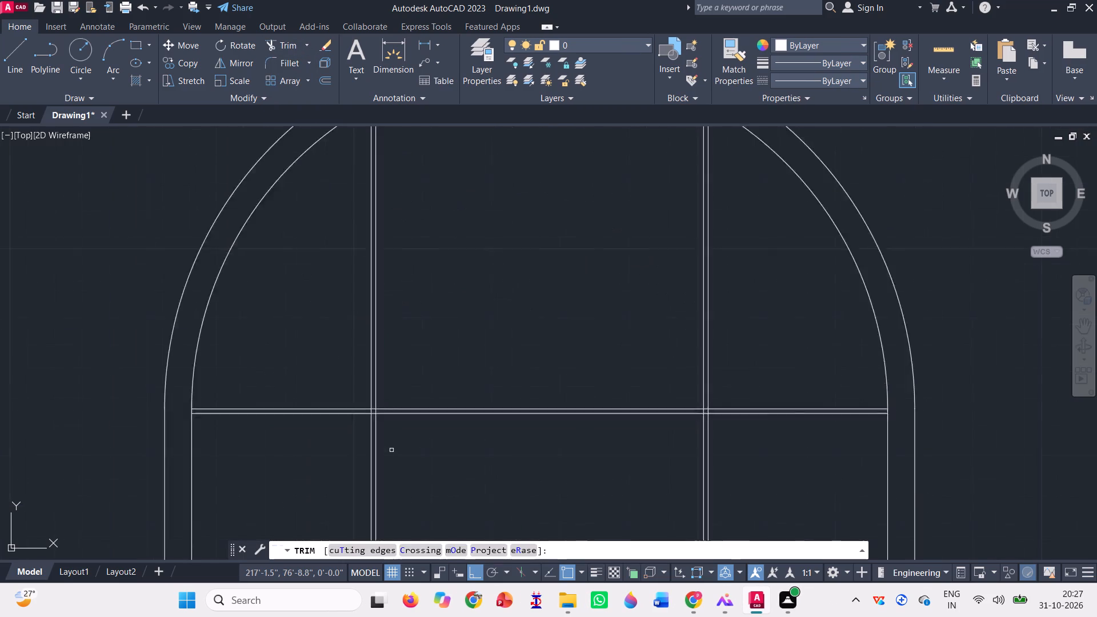
pyautogui.scroll(1, 391, 450)
pyautogui.scroll(3, 357, 394)
pyautogui.click(355, 375)
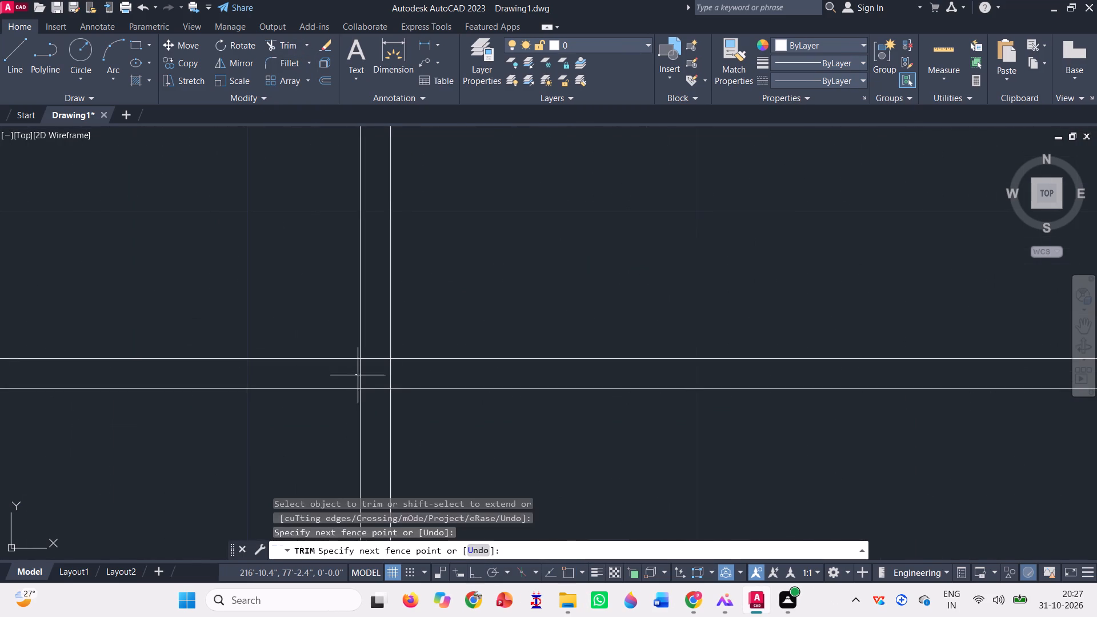
pyautogui.click(406, 372)
pyautogui.click(378, 354)
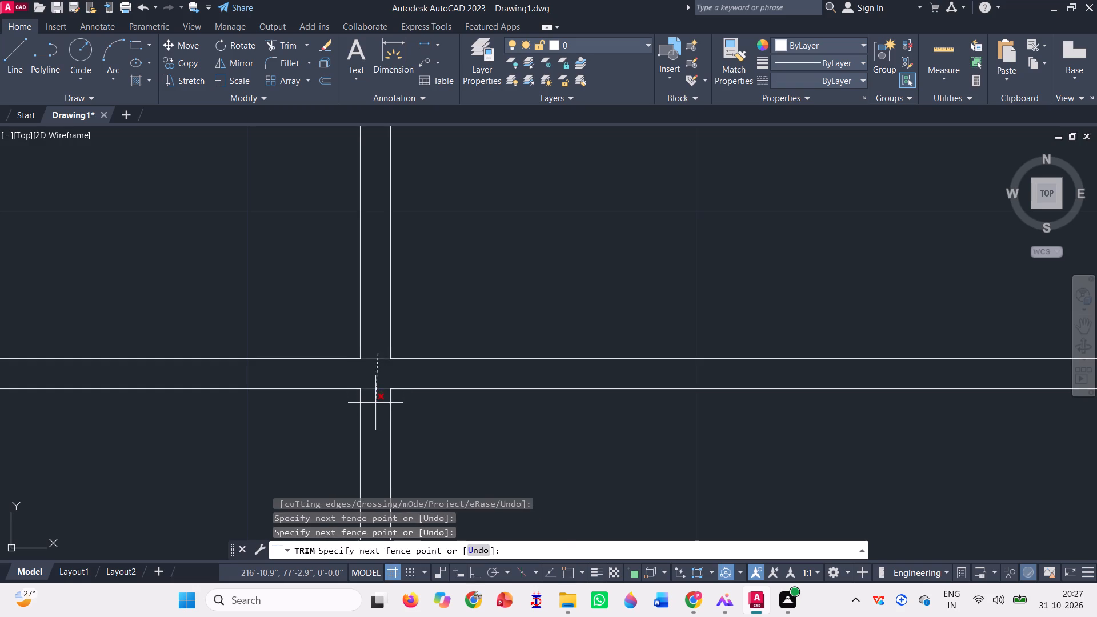
pyautogui.click(375, 402)
# Trim the crossing lines where the horizontal bar meets the right vertical bar in the arched opening, leaving the junction open.
pyautogui.scroll(-2, 345, 388)
pyautogui.scroll(-2, 255, 388)
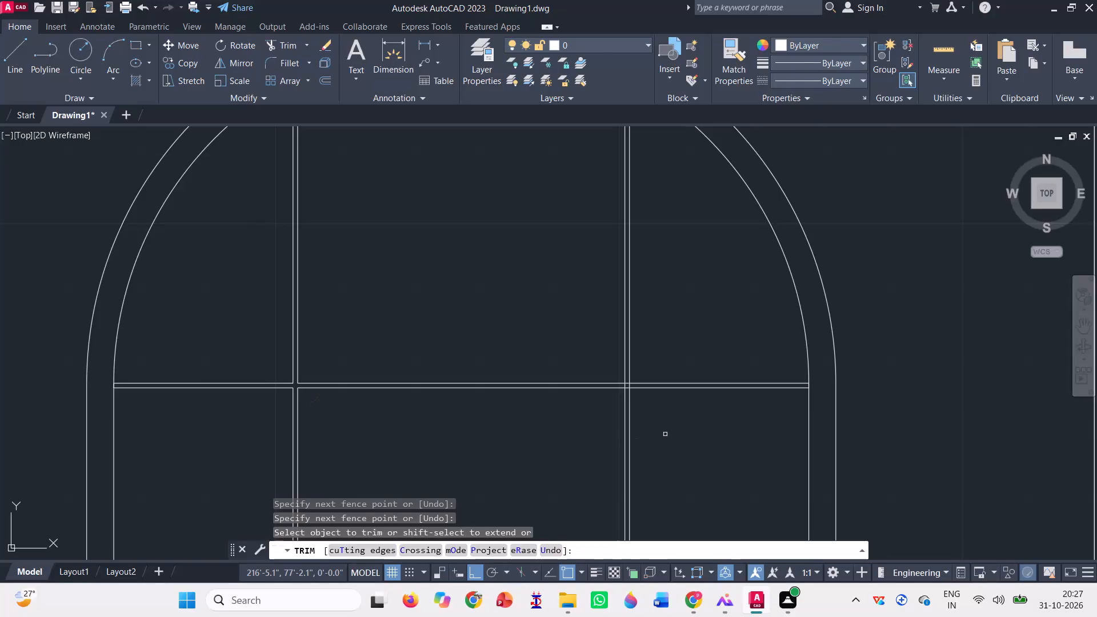
pyautogui.scroll(3, 676, 399)
pyautogui.scroll(3, 432, 368)
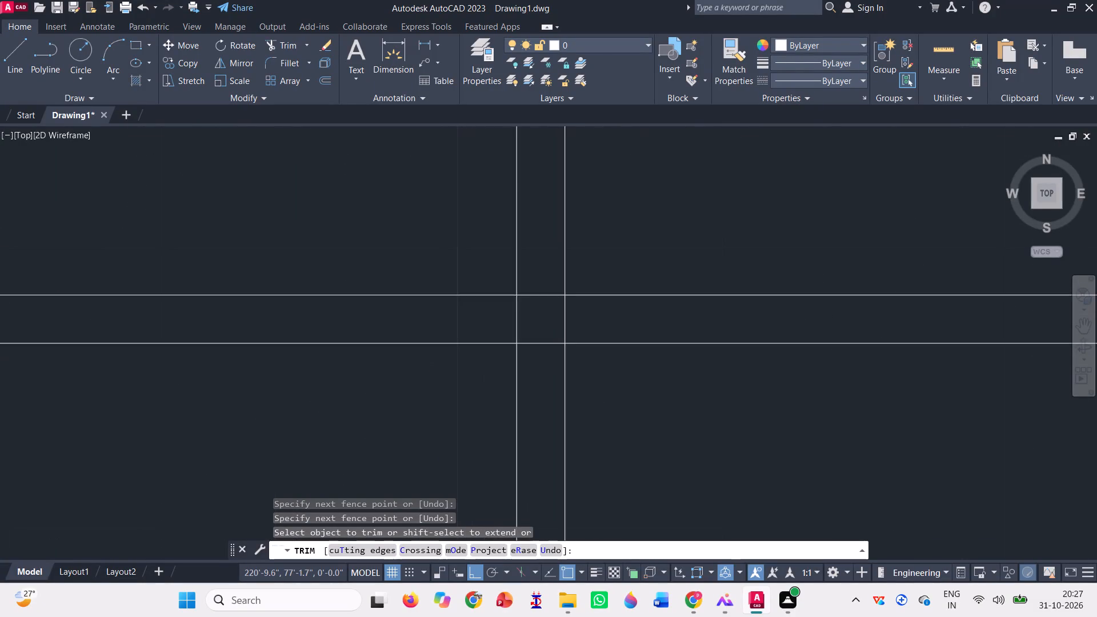
pyautogui.click(535, 282)
pyautogui.click(688, 282)
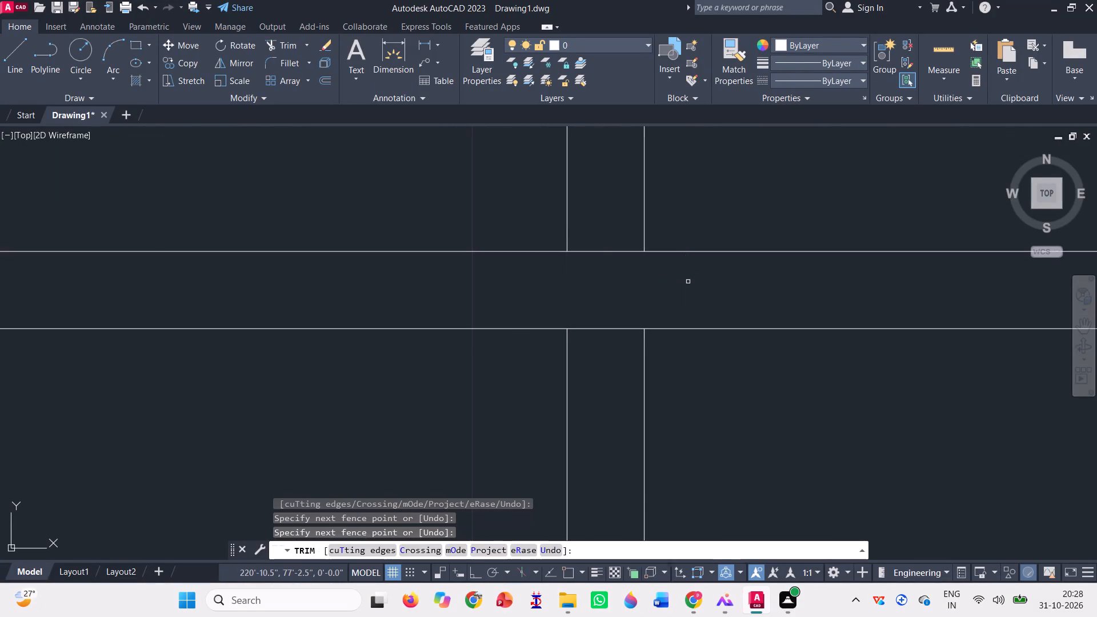
pyautogui.click(592, 229)
pyautogui.click(603, 344)
pyautogui.scroll(-5, 529, 315)
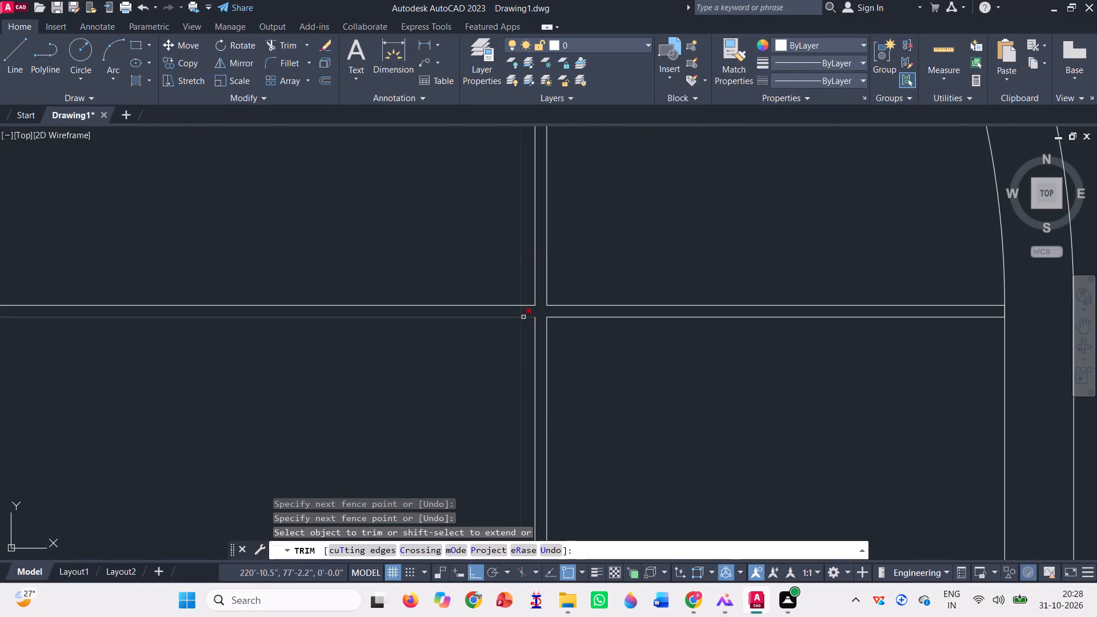
pyautogui.scroll(-4, 523, 317)
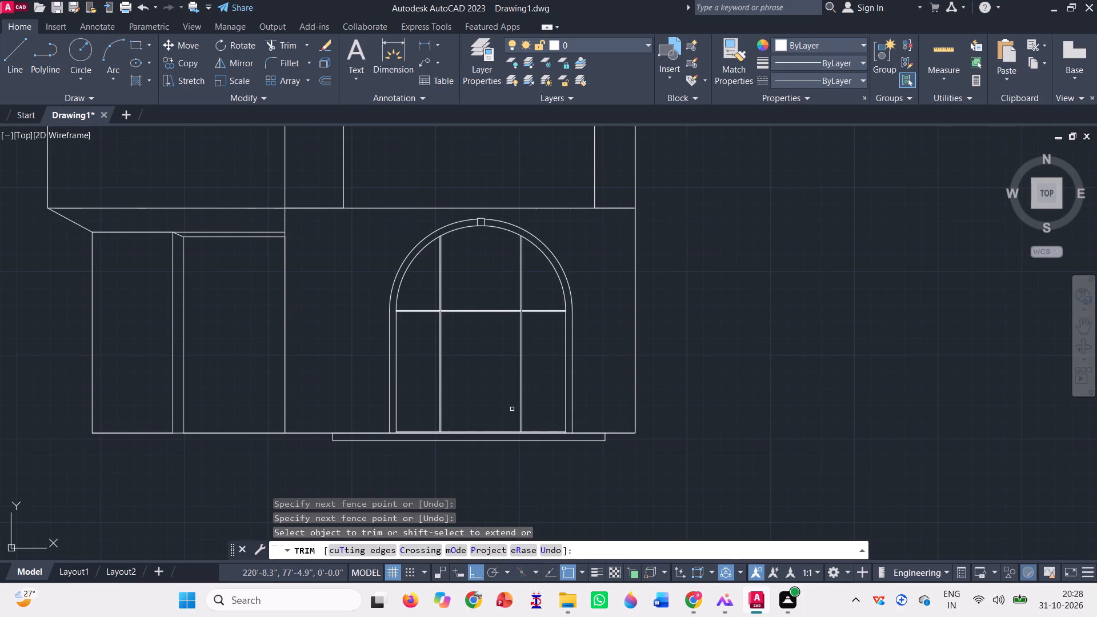
pyautogui.press('Escape')
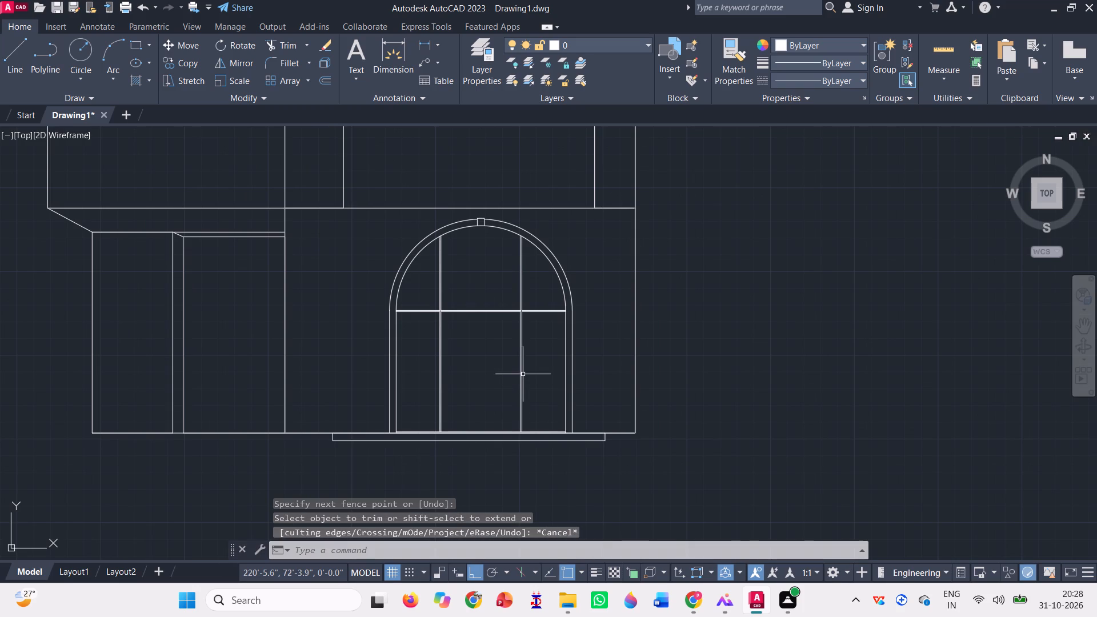
# Draw a small upright rectangle on the ground-floor wall between the arched opening and the compartment wall to its left.
pyautogui.scroll(1, 506, 345)
pyautogui.scroll(-2, 405, 378)
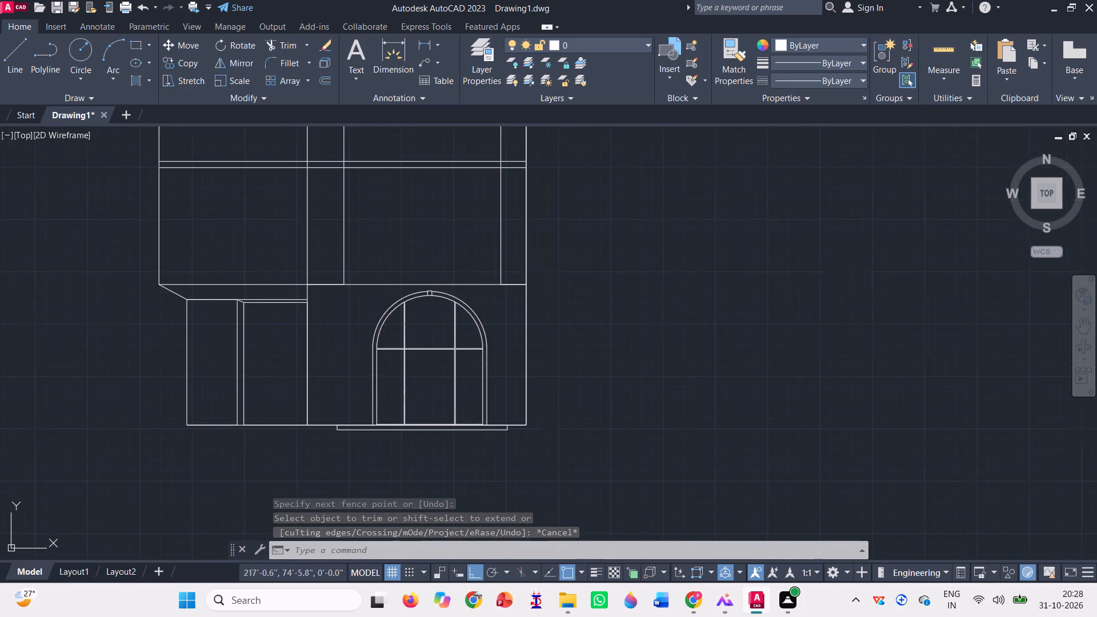
pyautogui.scroll(-1, 472, 412)
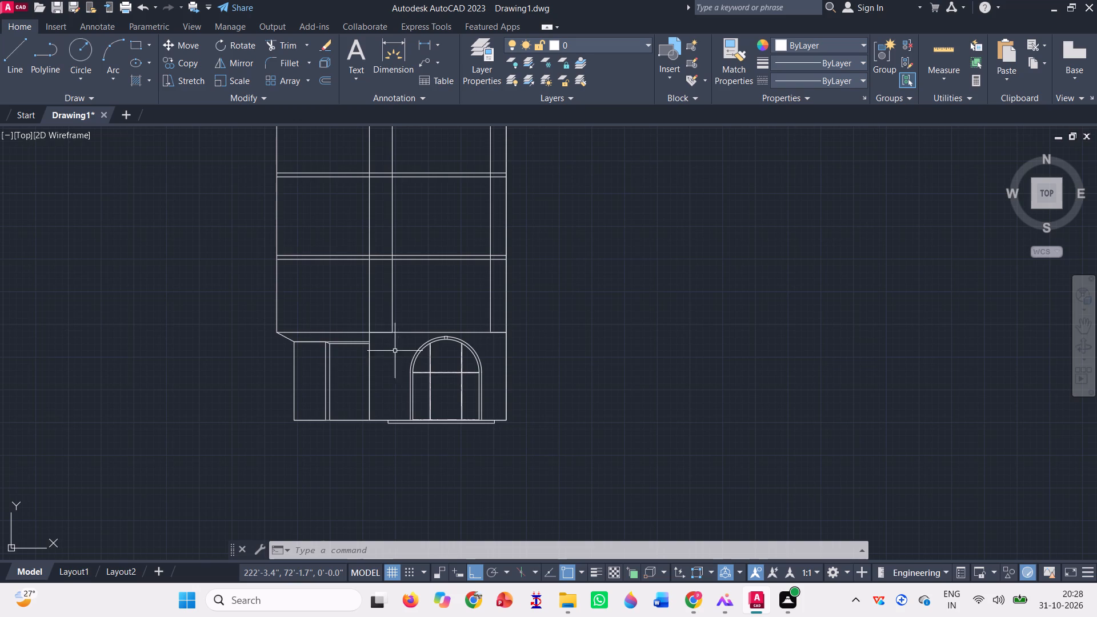
pyautogui.click(138, 41)
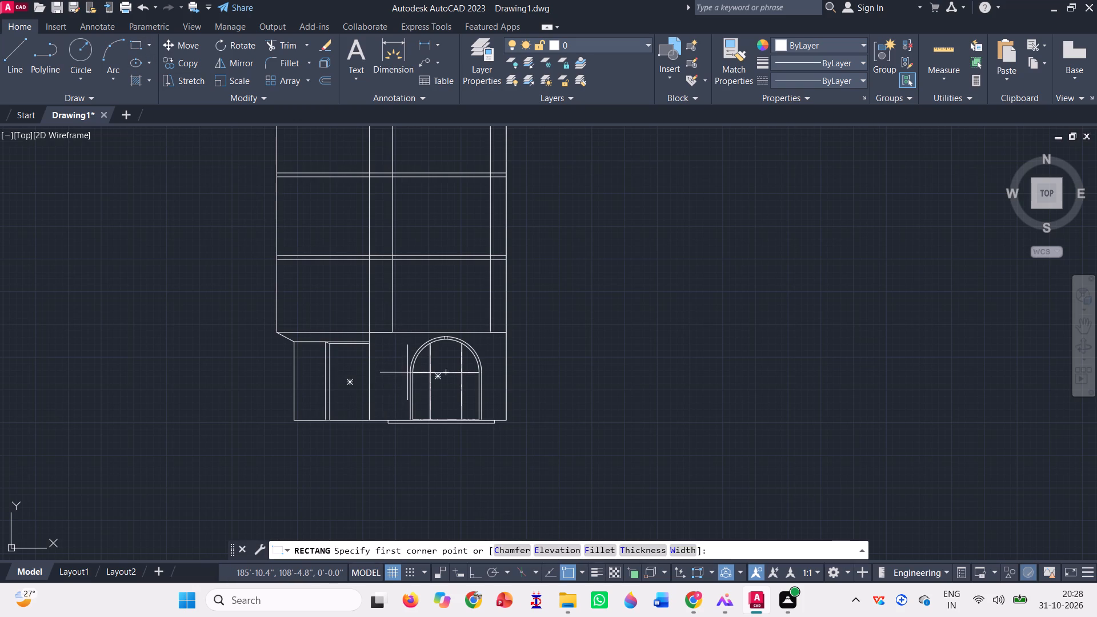
pyautogui.scroll(2, 410, 367)
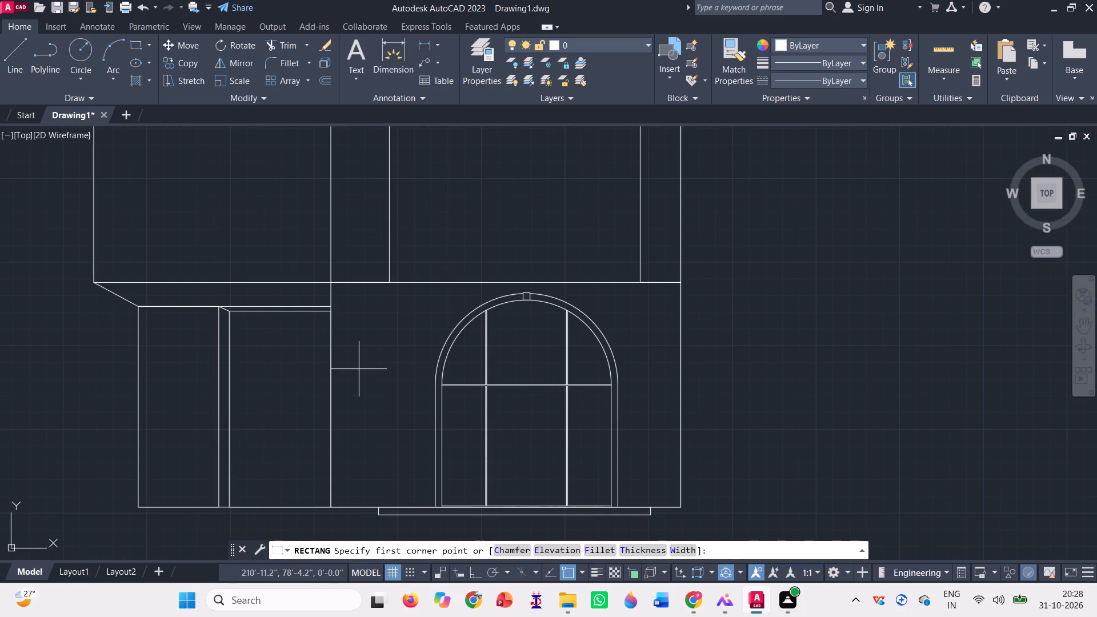
pyautogui.click(364, 360)
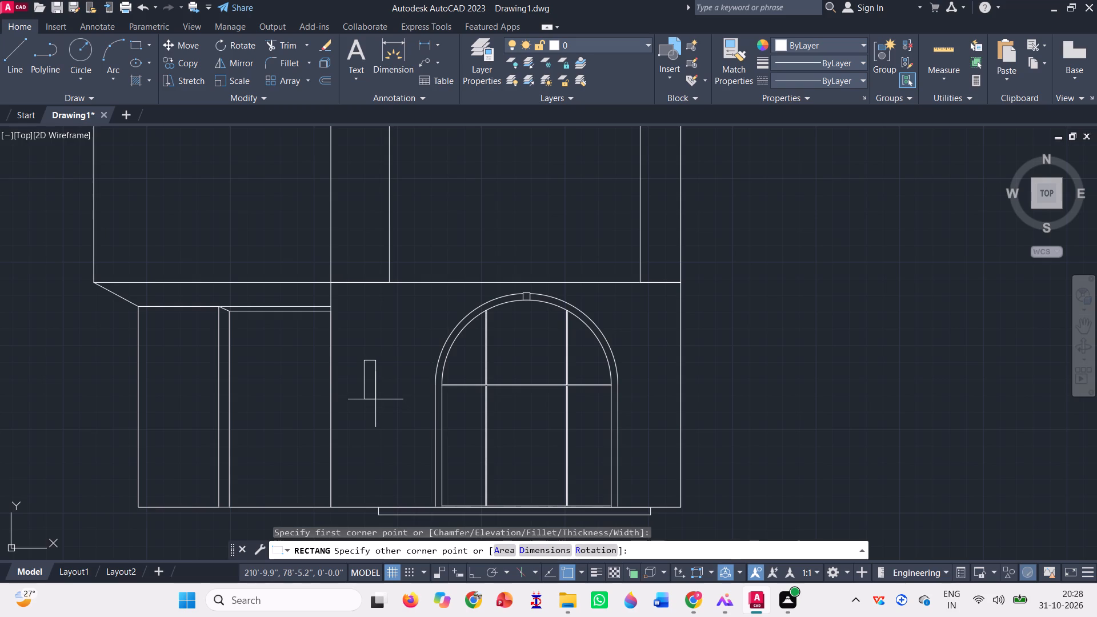
pyautogui.click(375, 396)
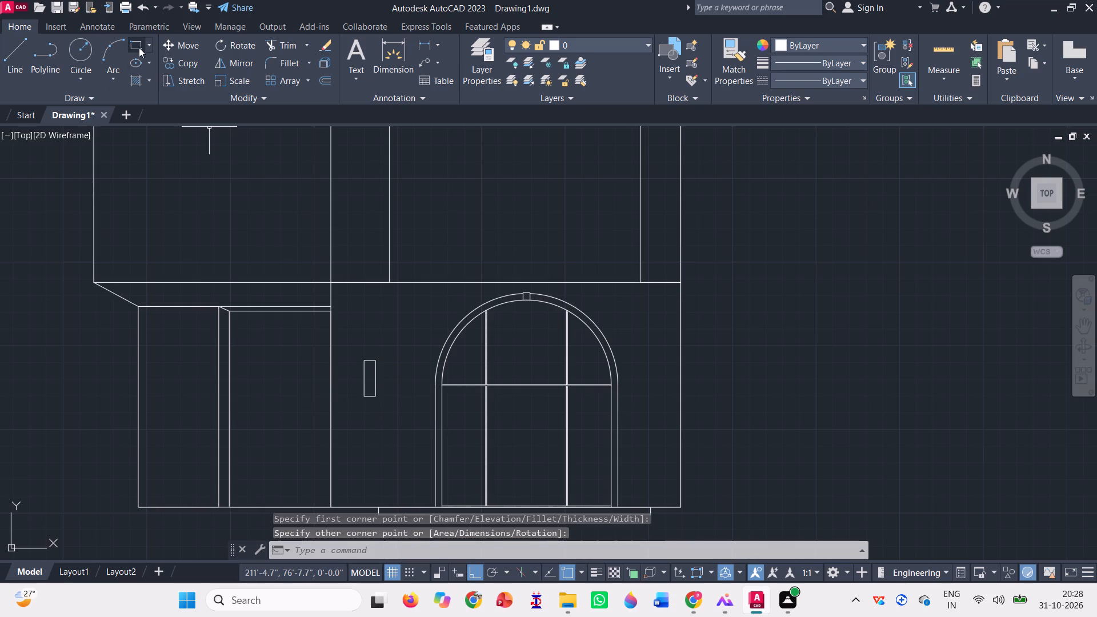
# Draw a slightly smaller upright rectangle inside the leftmost ground-floor compartment, at about the height of the first one.
pyautogui.click(135, 42)
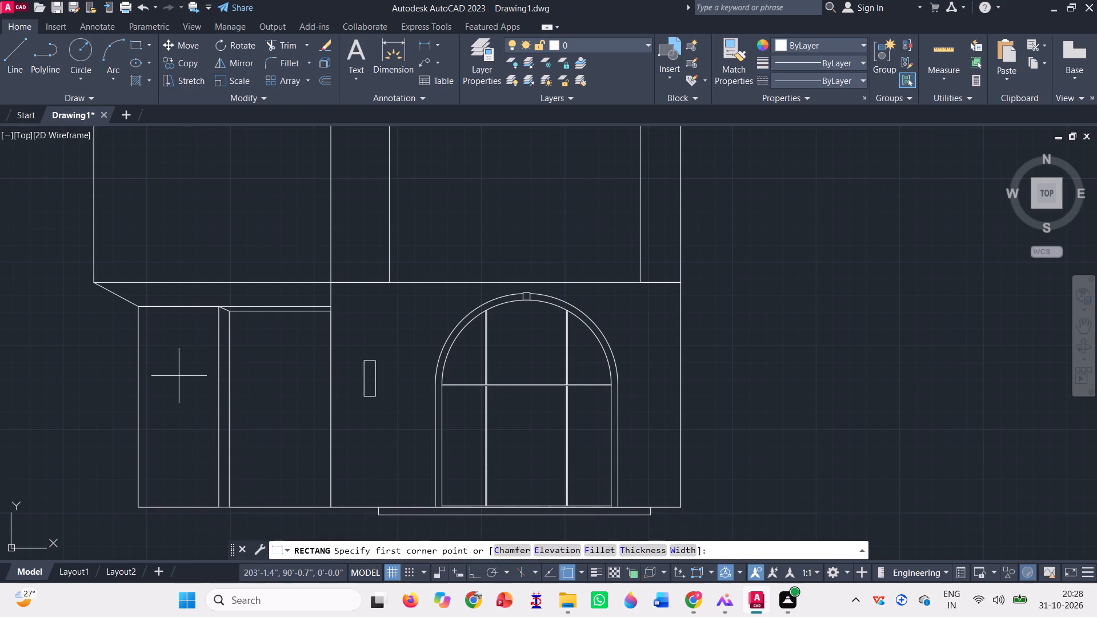
pyautogui.click(169, 367)
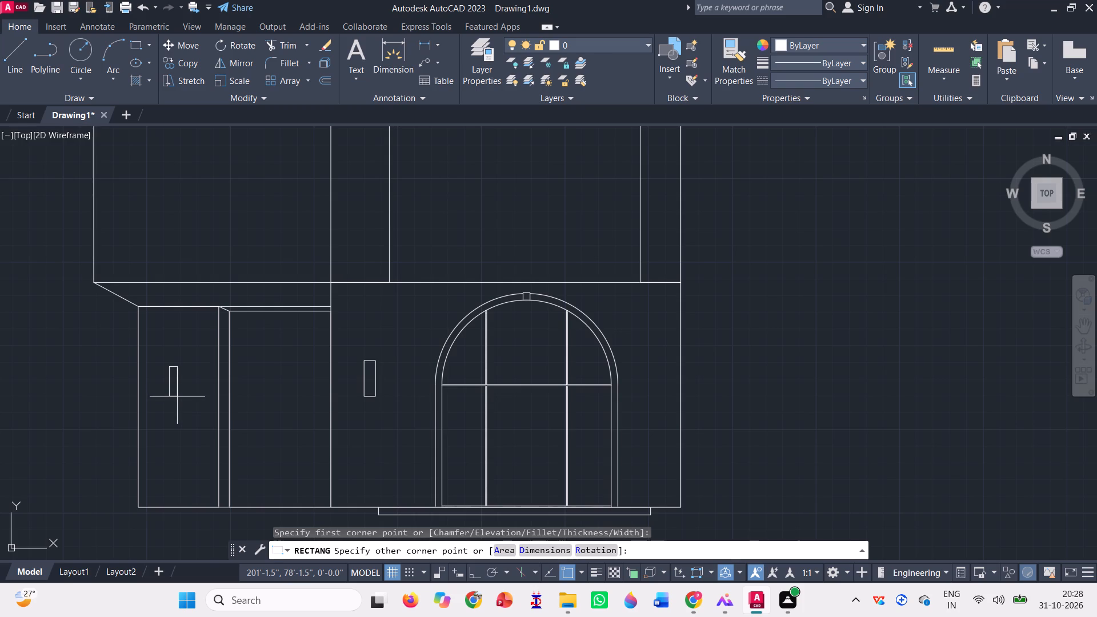
pyautogui.click(179, 391)
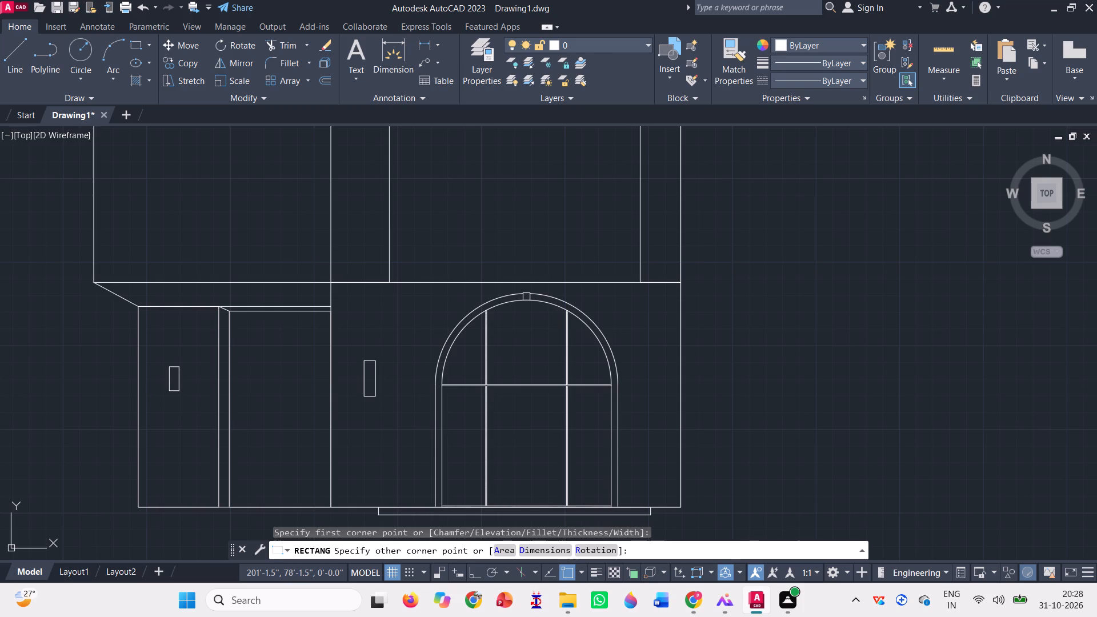
# Move the small rectangle in the leftmost compartment down by slightly more than its height and slightly right, with Ortho off.
pyautogui.scroll(-1, 186, 411)
pyautogui.scroll(1, 181, 422)
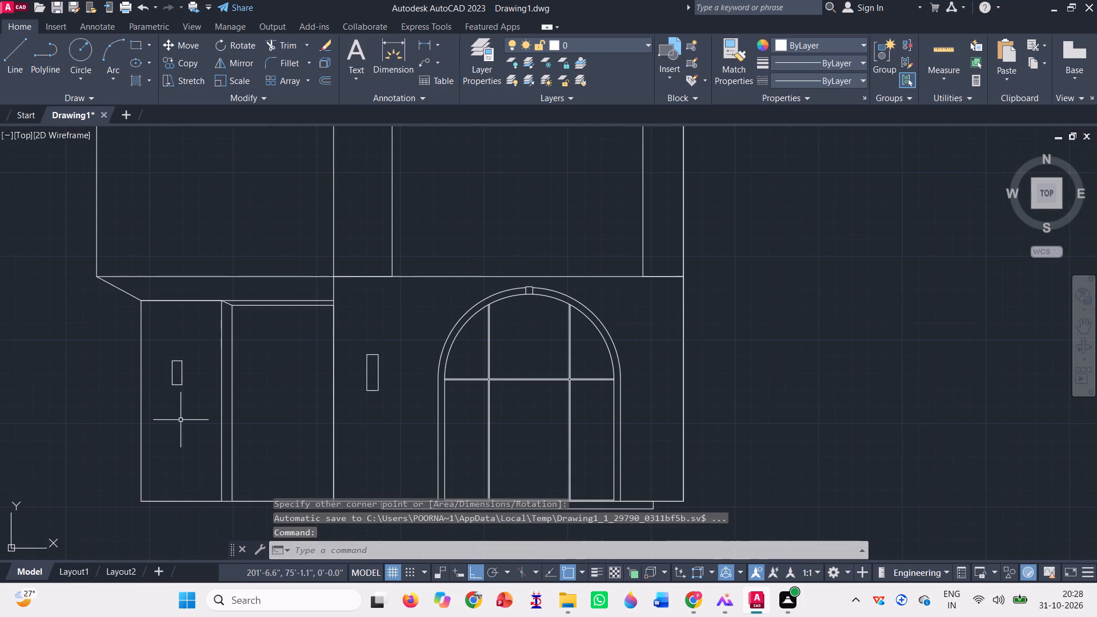
pyautogui.click(177, 384)
pyautogui.write('m')
pyautogui.press('space')
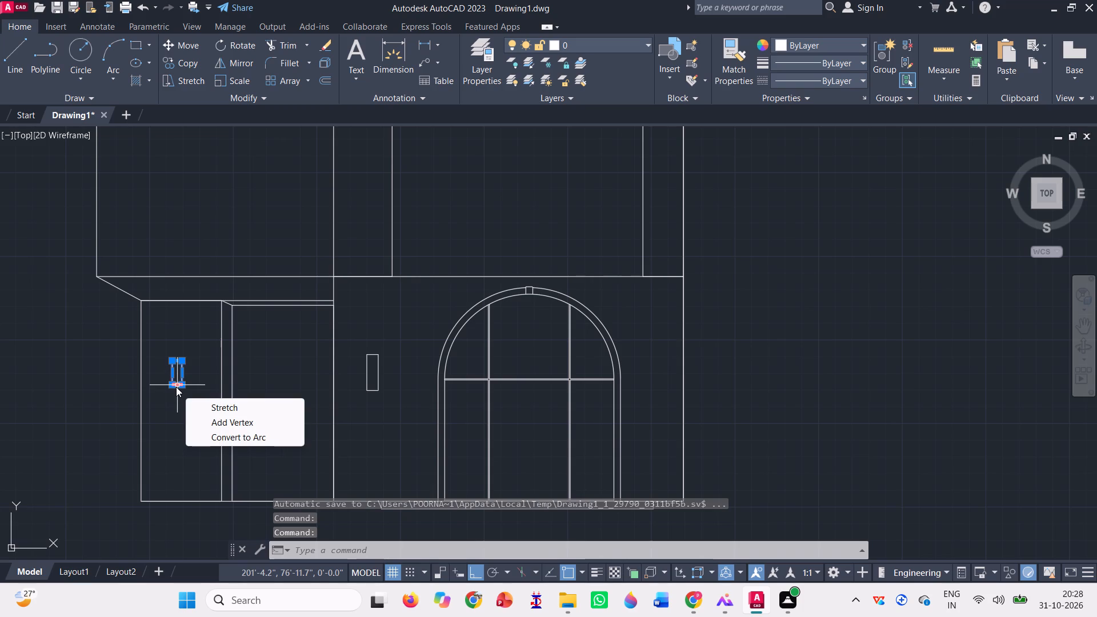
pyautogui.write('m')
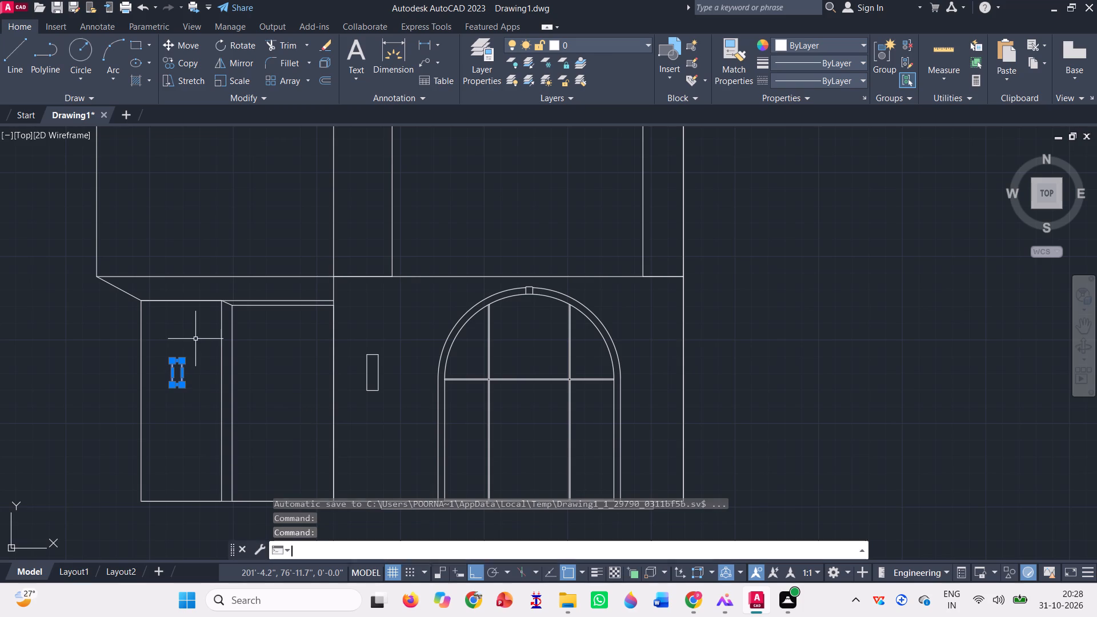
pyautogui.press('space')
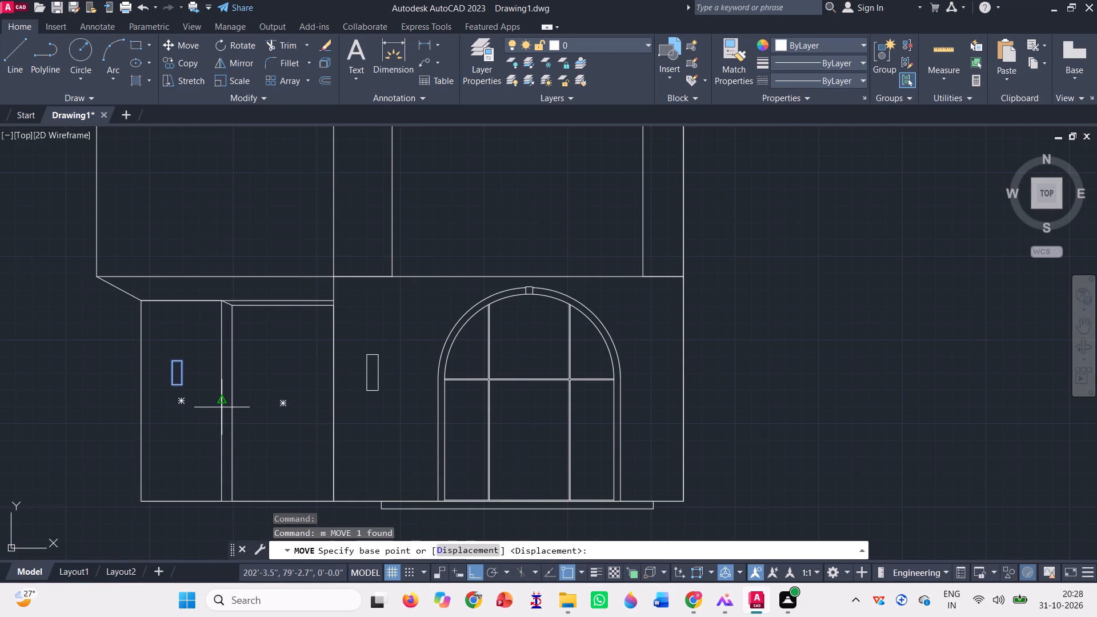
pyautogui.click(174, 366)
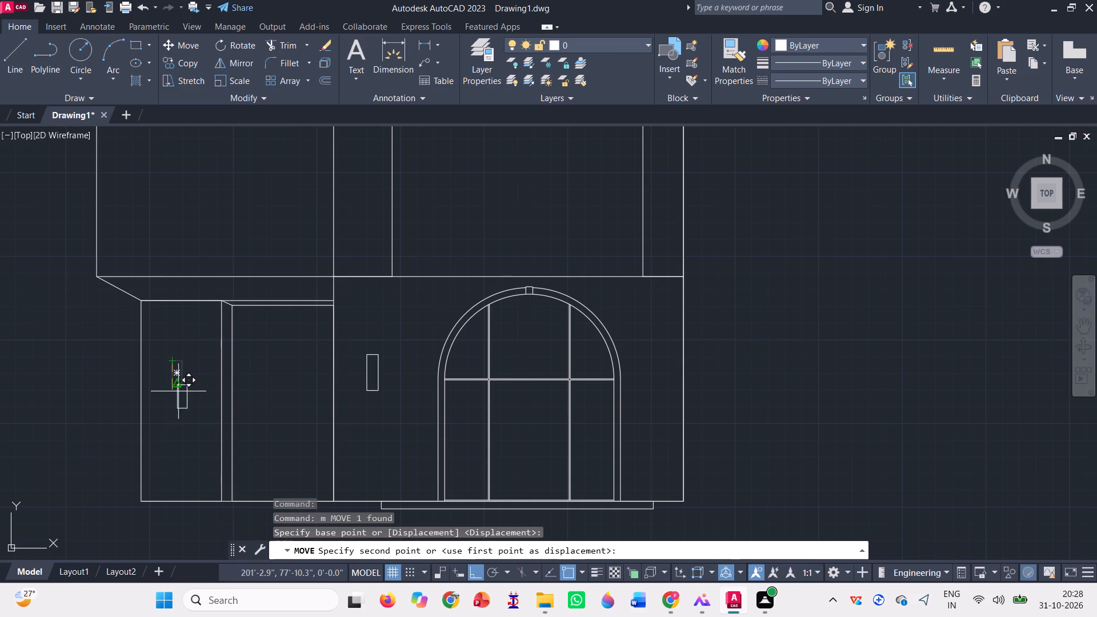
pyautogui.press('F8')
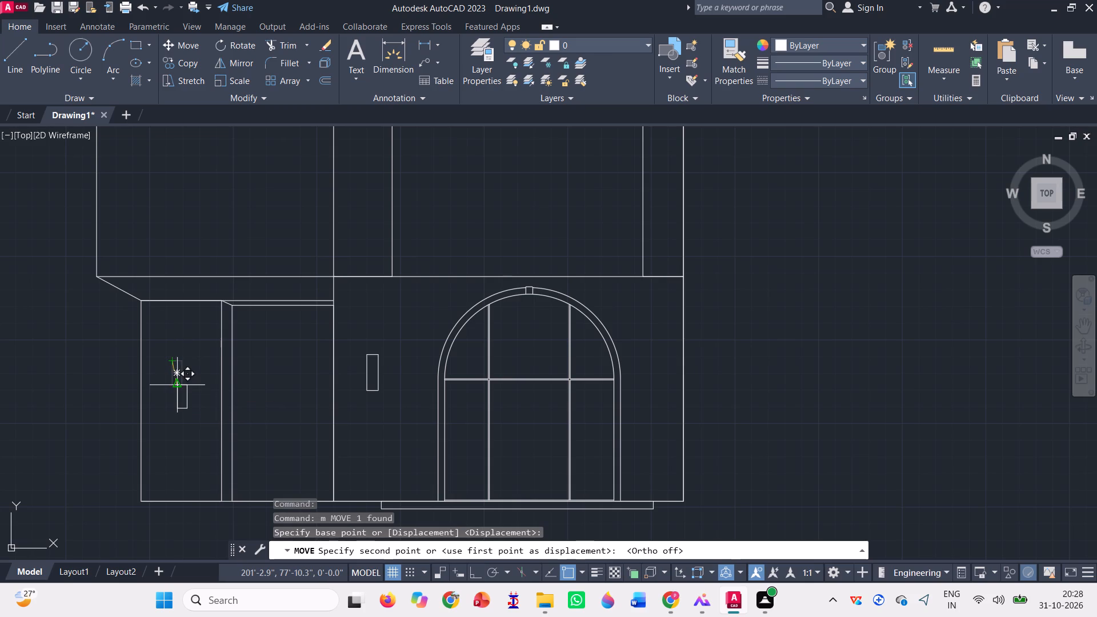
pyautogui.scroll(1, 178, 388)
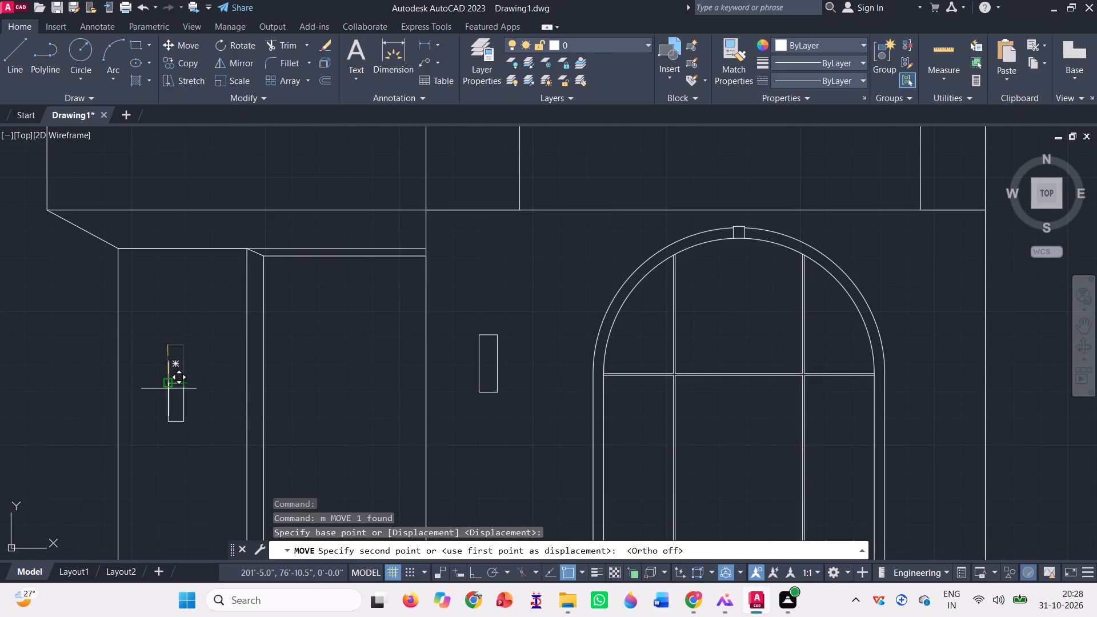
pyautogui.click(175, 391)
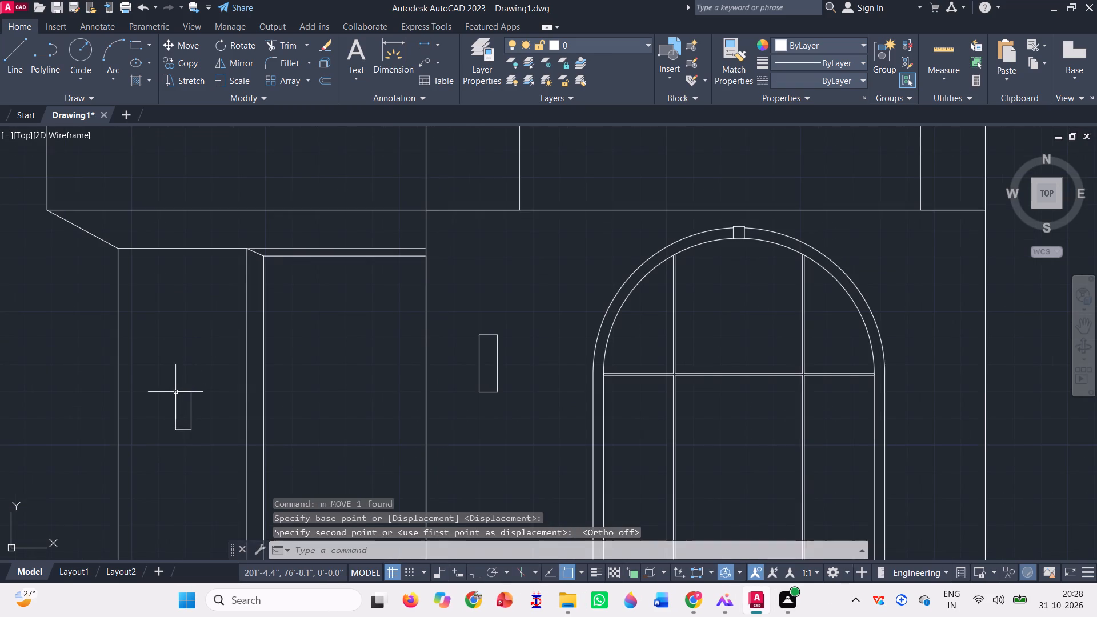
# Move the upright rectangle beside the arched opening straight down by about two-thirds of its height, using its top-left corner as base point.
pyautogui.scroll(-2, 173, 368)
pyautogui.click(301, 365)
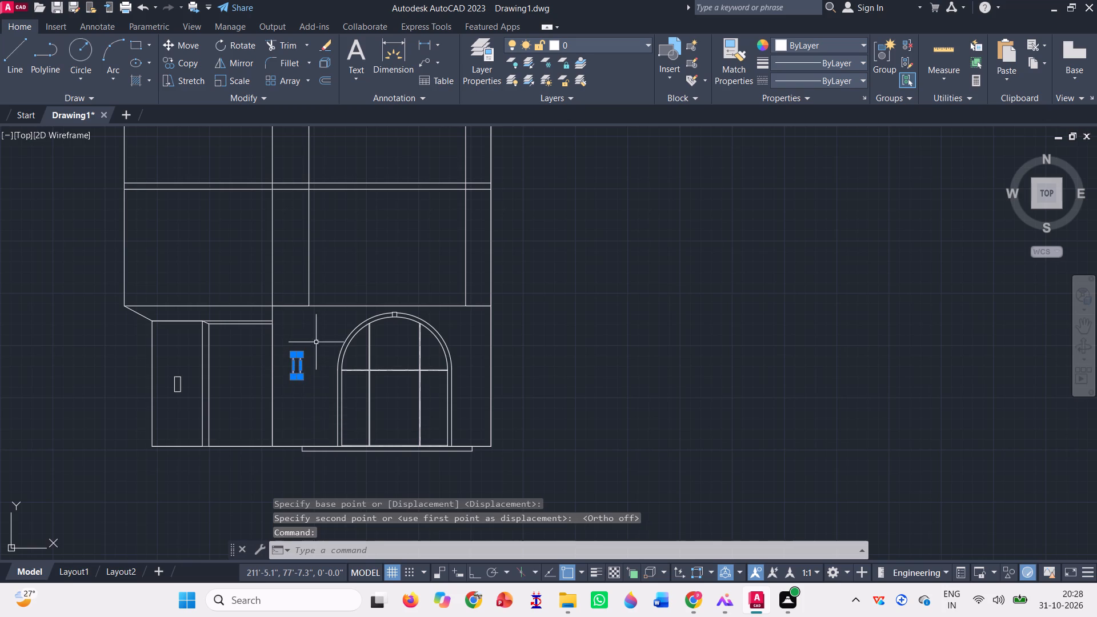
pyautogui.write('m')
pyautogui.press('space')
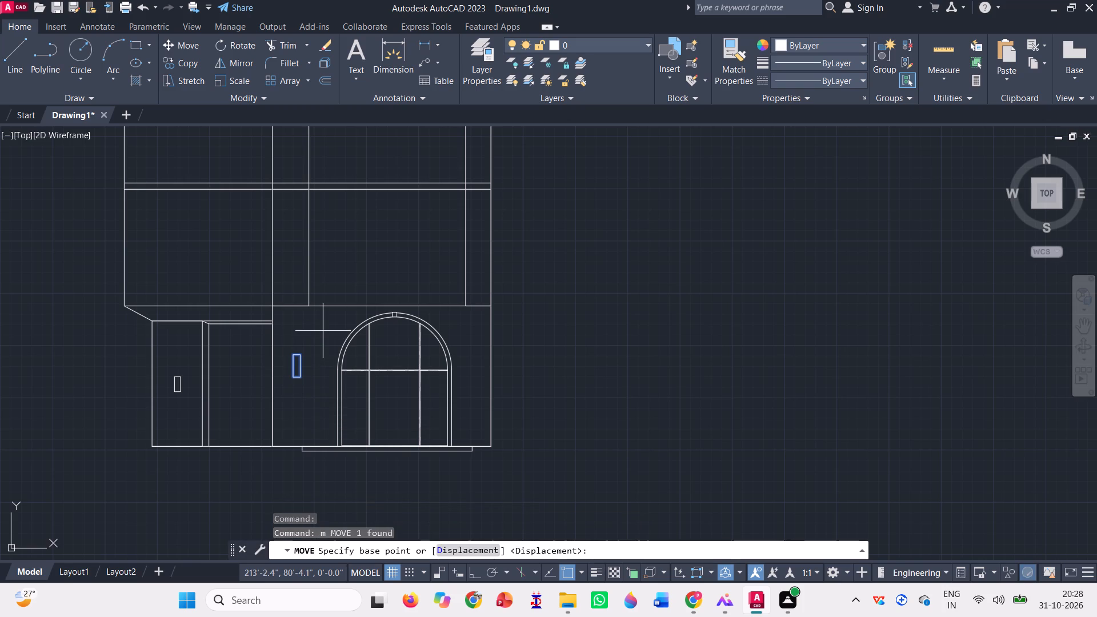
pyautogui.scroll(1, 283, 375)
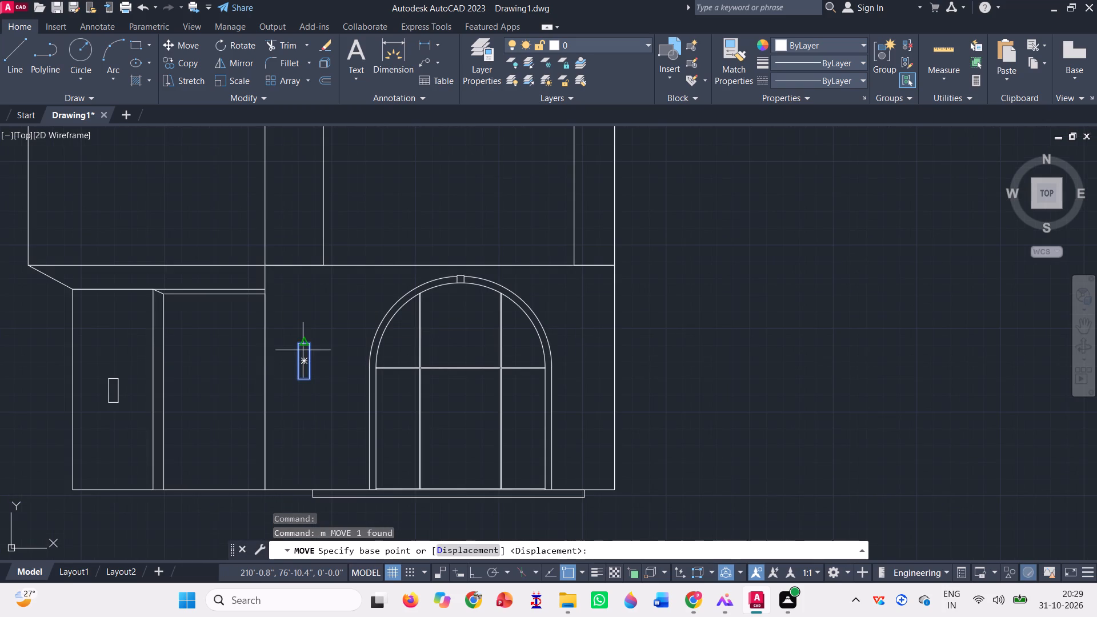
pyautogui.click(298, 341)
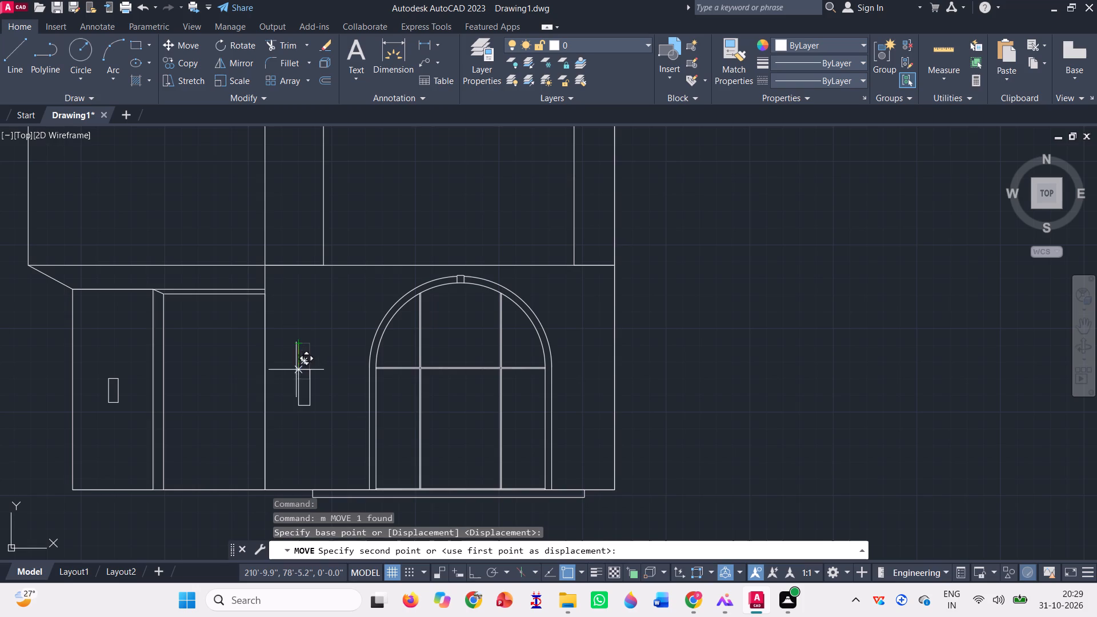
pyautogui.scroll(2, 300, 371)
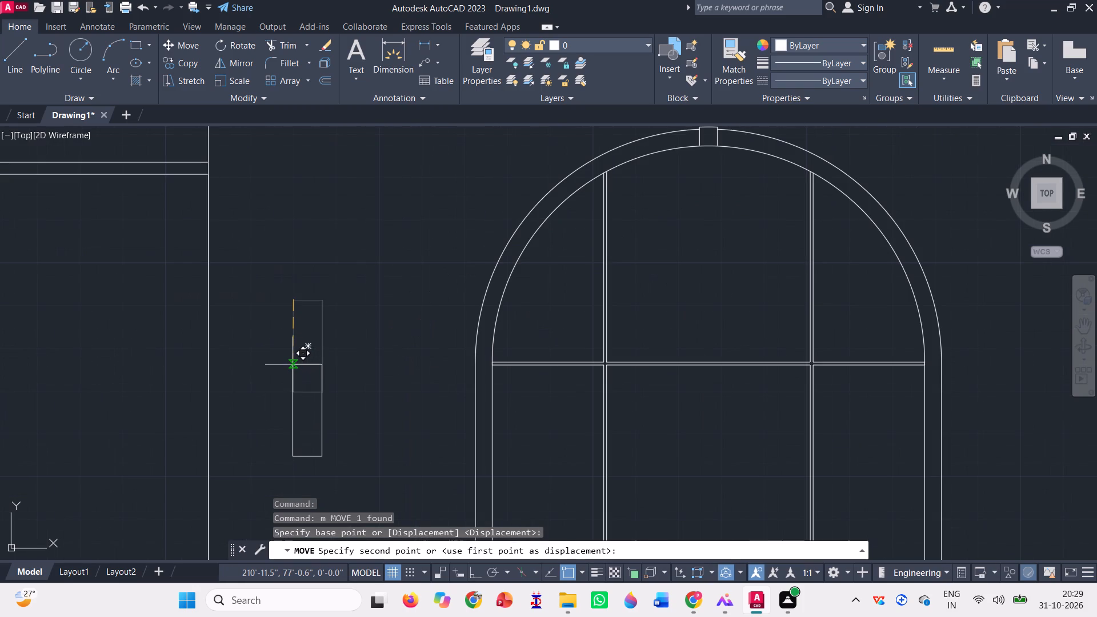
pyautogui.click(293, 364)
# Draw a tall narrow rectangle inside the upper floors' left edge, from their base up to about the middle strip's top height.
pyautogui.scroll(-3, 300, 379)
pyautogui.scroll(-1, 309, 429)
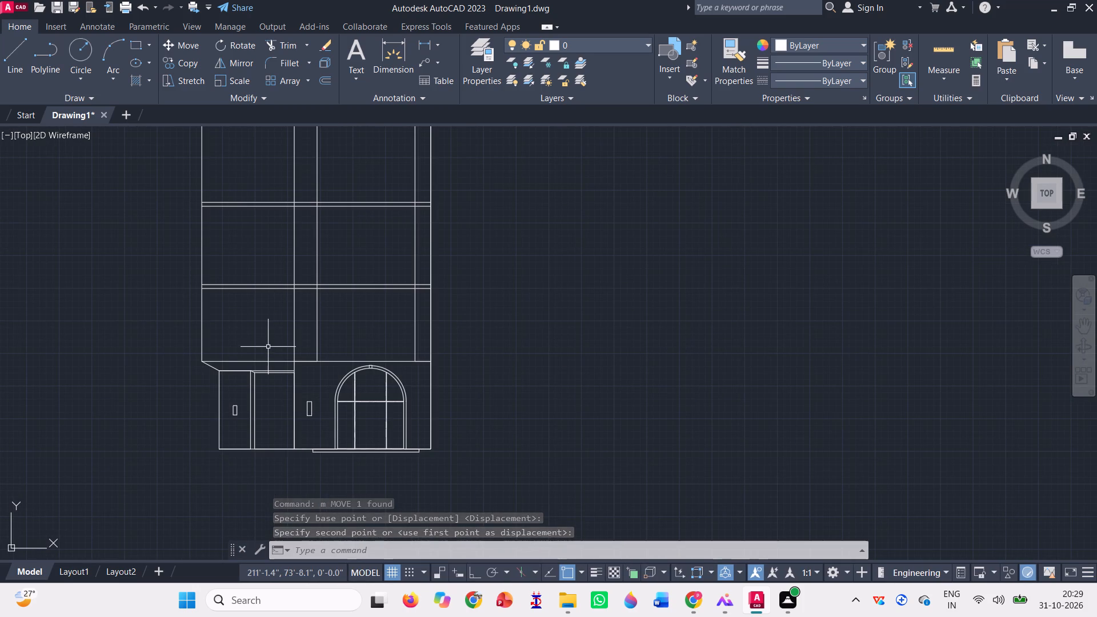
pyautogui.scroll(-1, 221, 399)
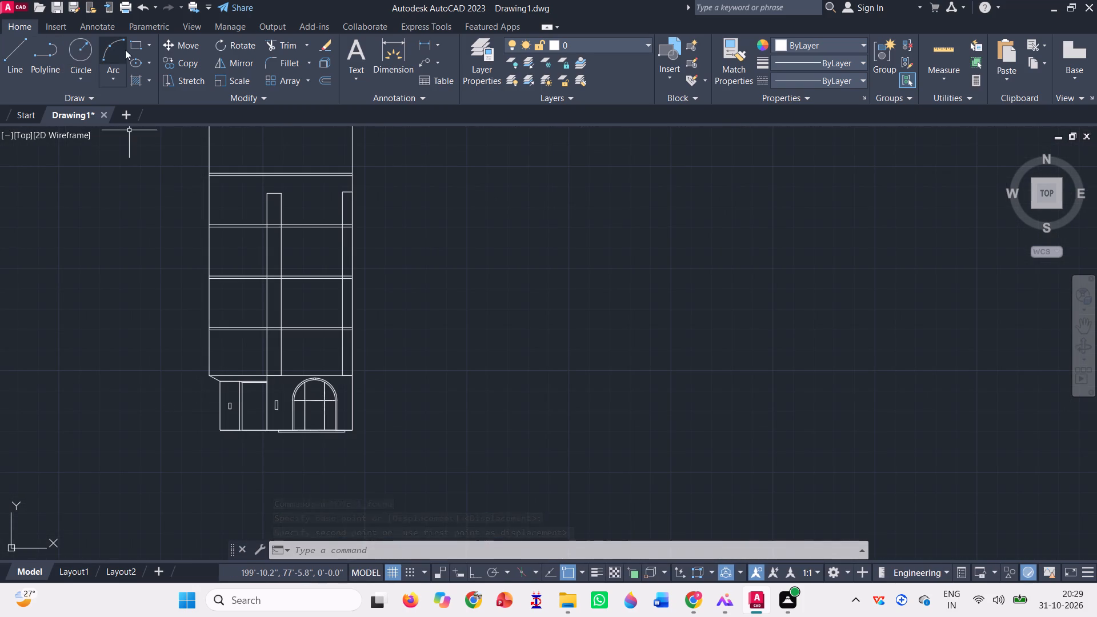
pyautogui.click(131, 45)
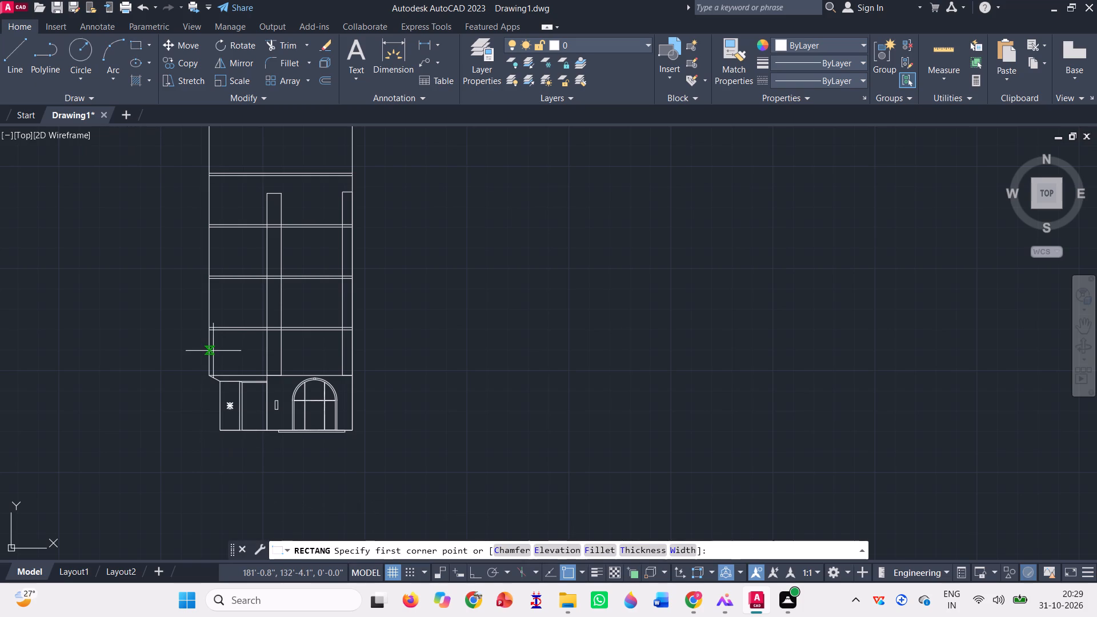
pyautogui.click(209, 371)
pyautogui.scroll(-1, 181, 425)
pyautogui.scroll(2, 209, 310)
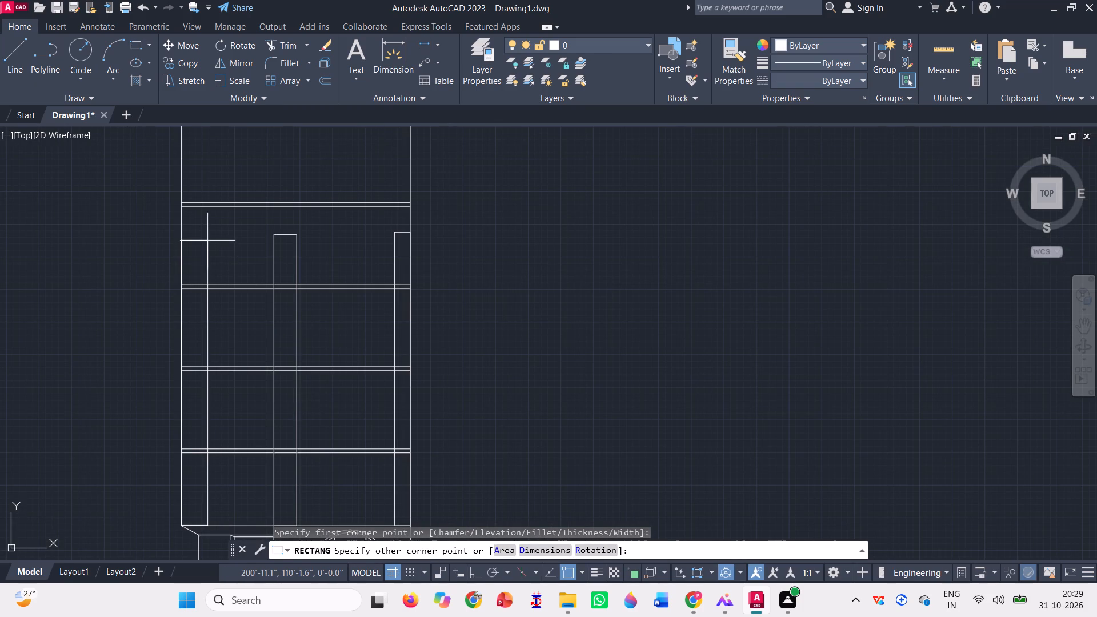
pyautogui.click(205, 235)
pyautogui.scroll(-1, 221, 407)
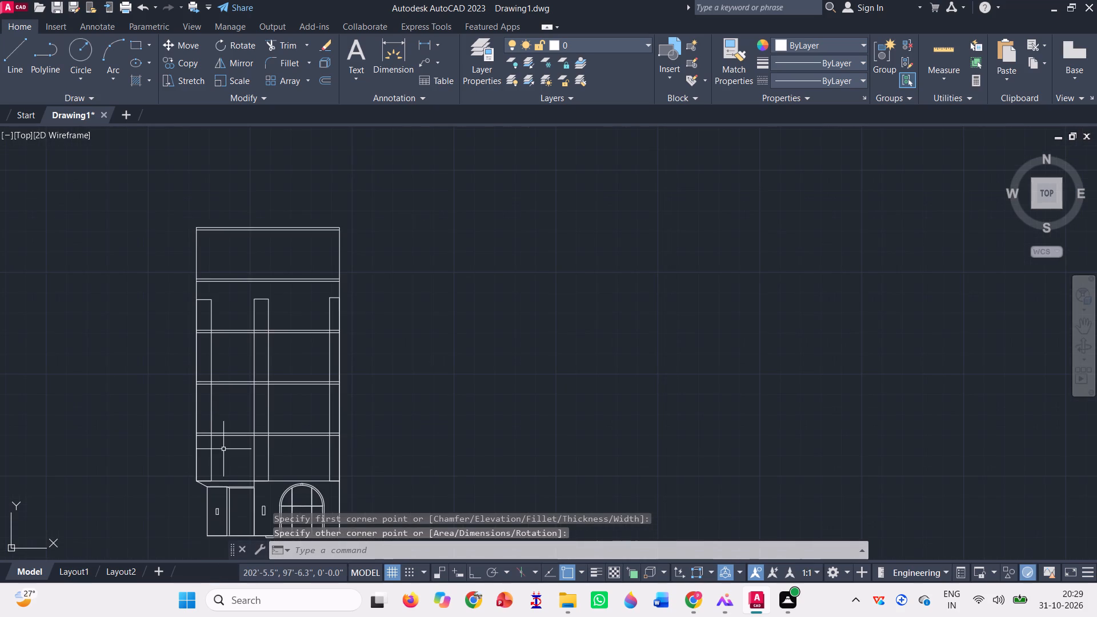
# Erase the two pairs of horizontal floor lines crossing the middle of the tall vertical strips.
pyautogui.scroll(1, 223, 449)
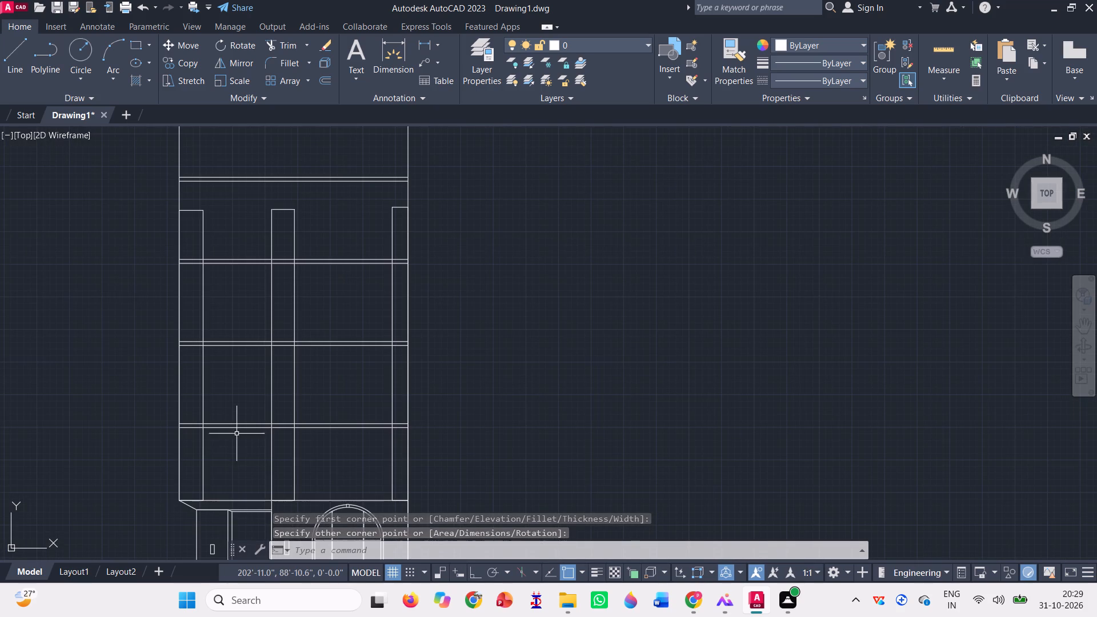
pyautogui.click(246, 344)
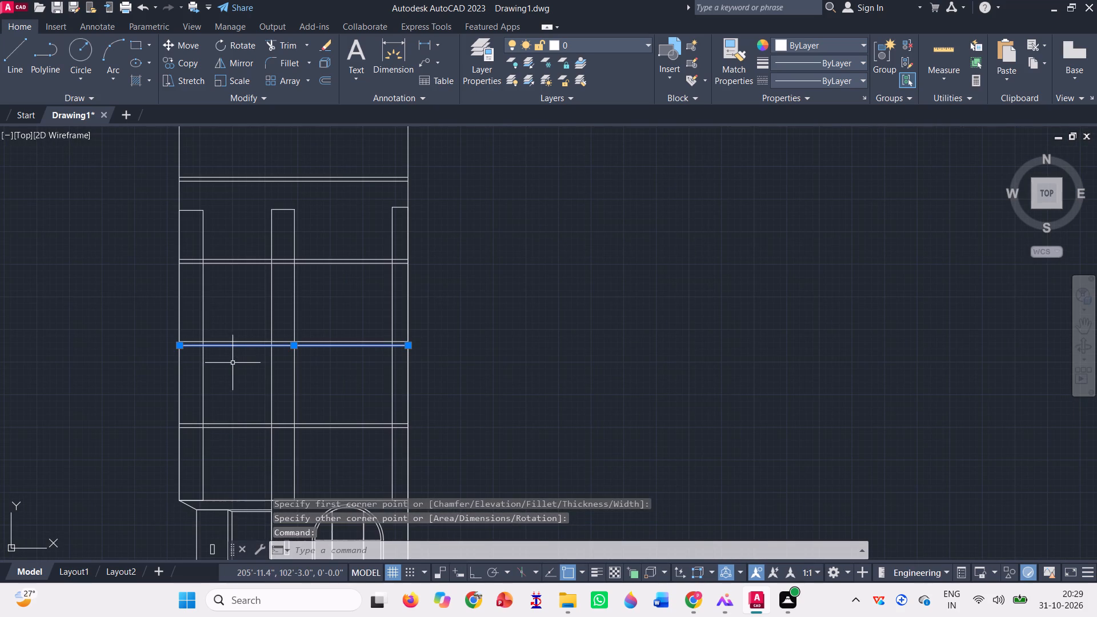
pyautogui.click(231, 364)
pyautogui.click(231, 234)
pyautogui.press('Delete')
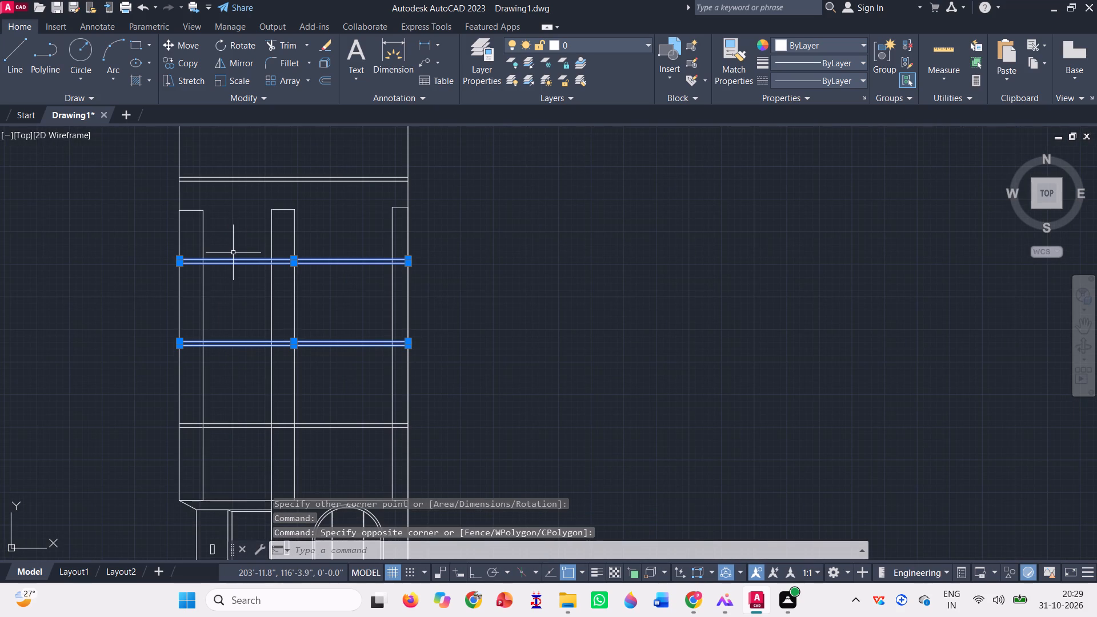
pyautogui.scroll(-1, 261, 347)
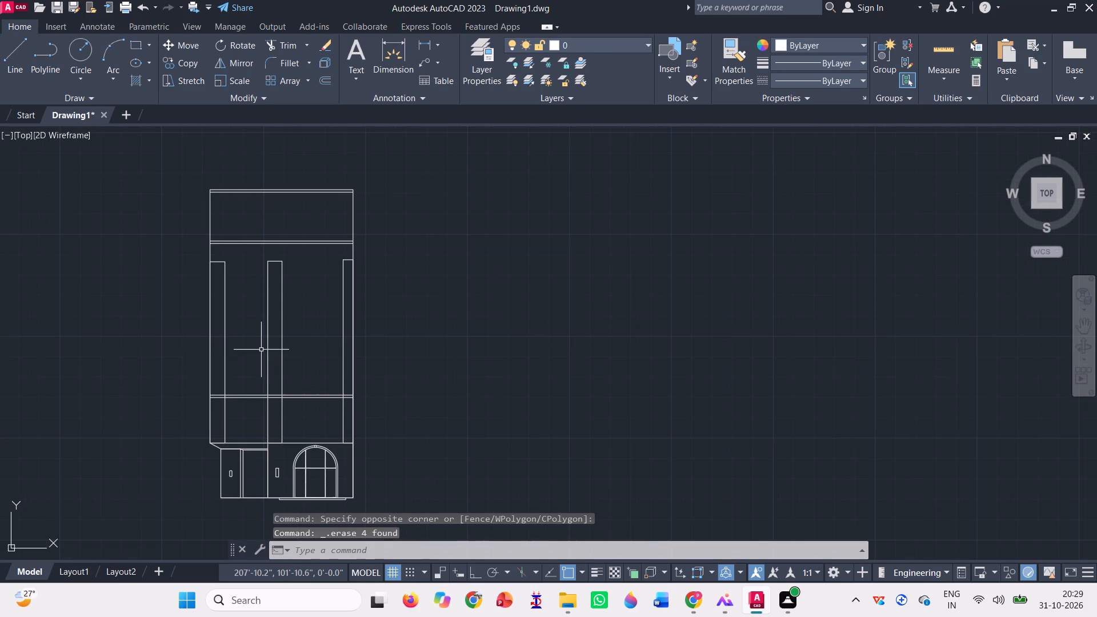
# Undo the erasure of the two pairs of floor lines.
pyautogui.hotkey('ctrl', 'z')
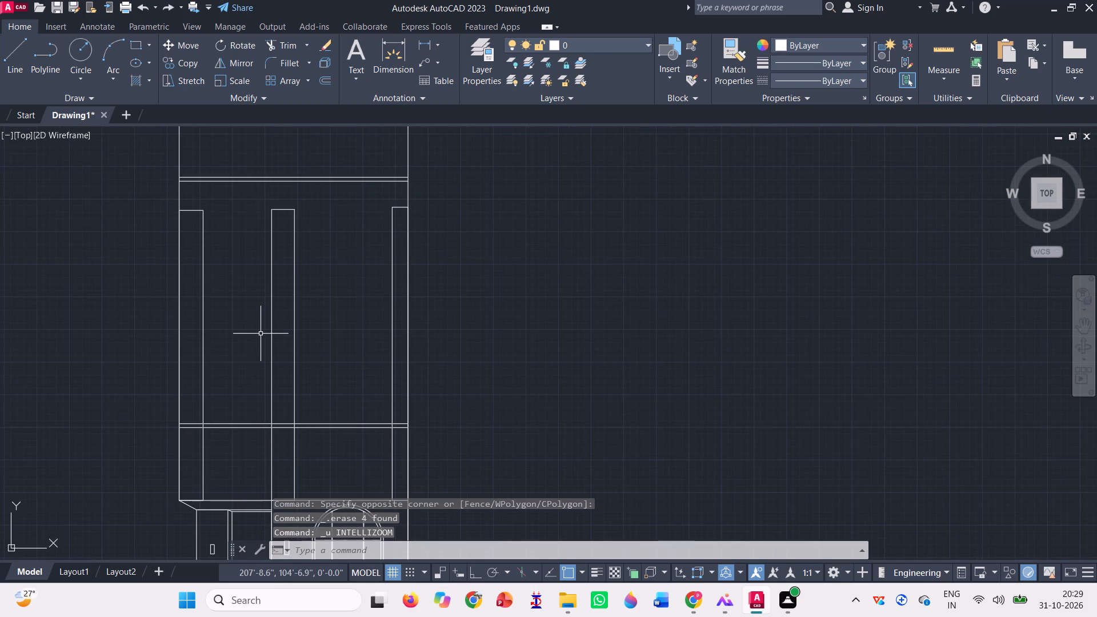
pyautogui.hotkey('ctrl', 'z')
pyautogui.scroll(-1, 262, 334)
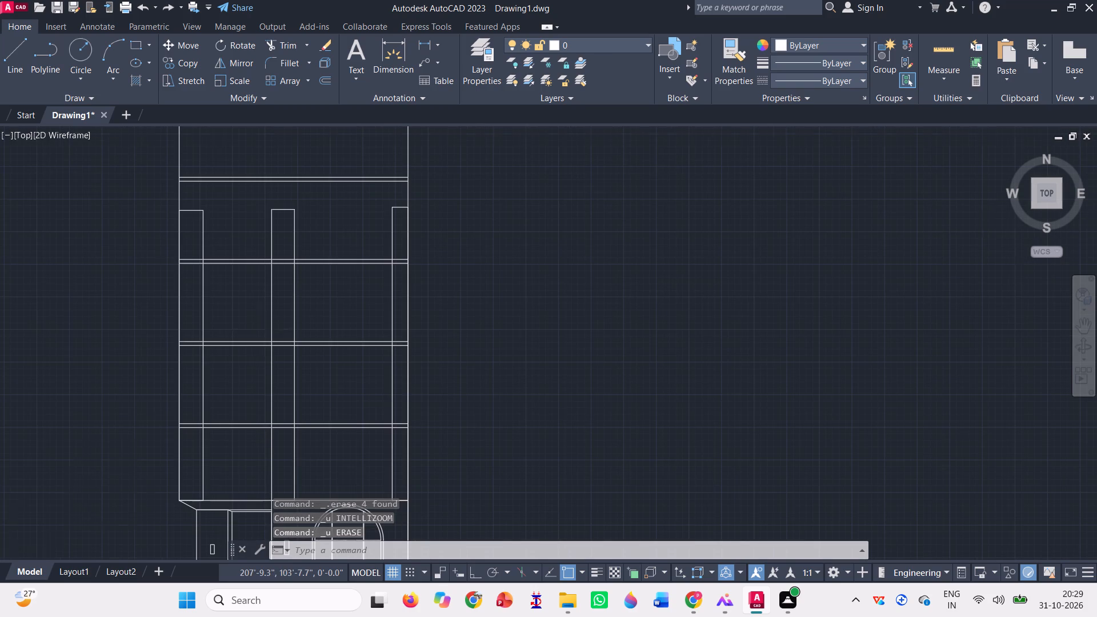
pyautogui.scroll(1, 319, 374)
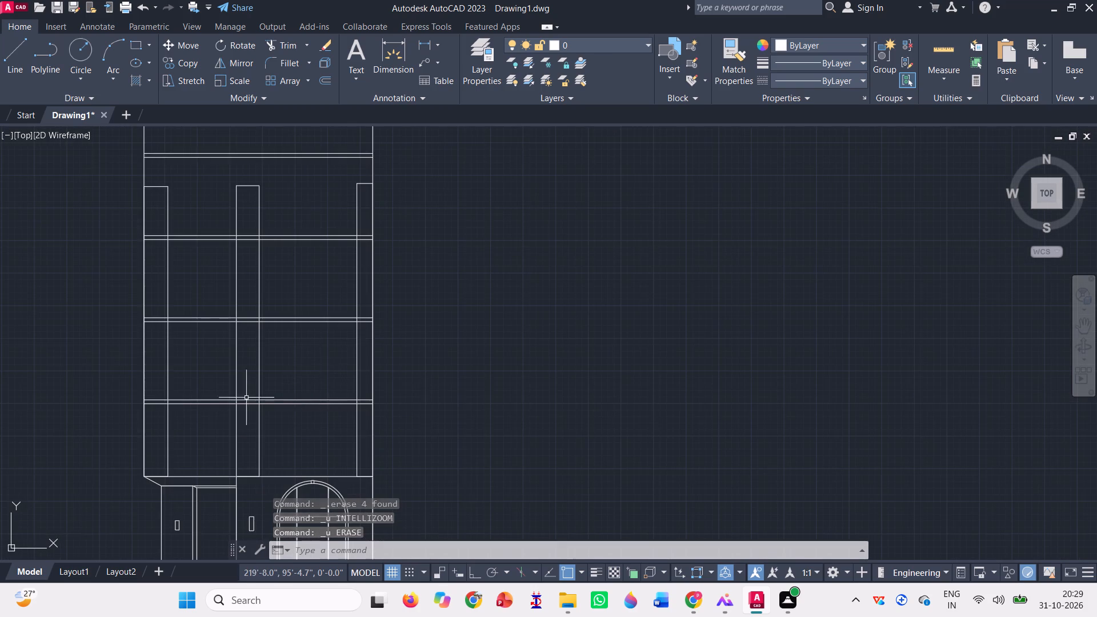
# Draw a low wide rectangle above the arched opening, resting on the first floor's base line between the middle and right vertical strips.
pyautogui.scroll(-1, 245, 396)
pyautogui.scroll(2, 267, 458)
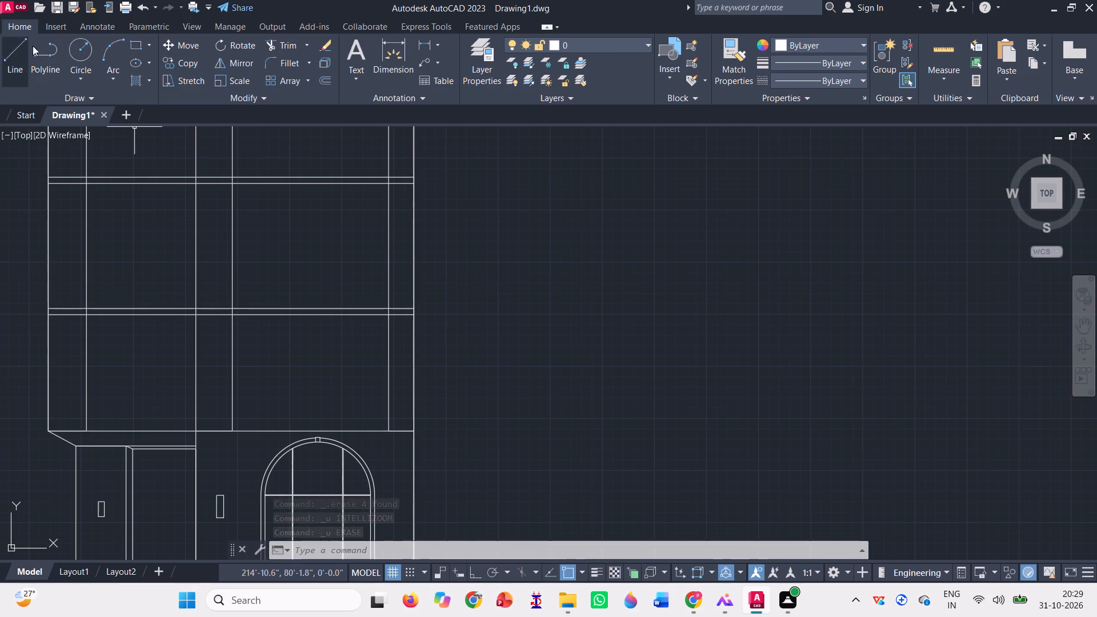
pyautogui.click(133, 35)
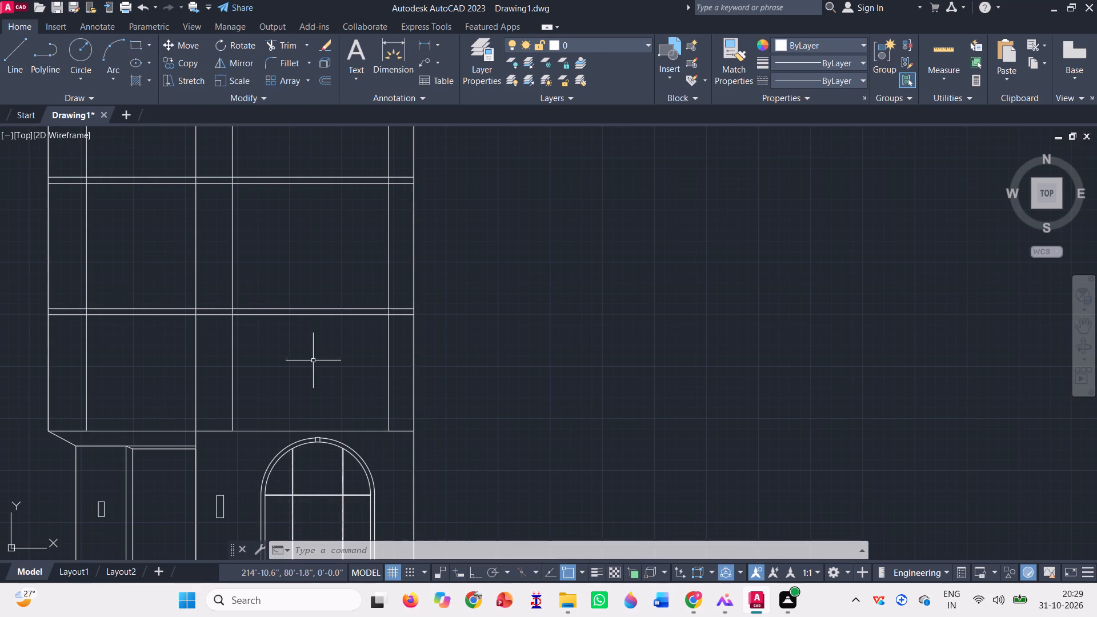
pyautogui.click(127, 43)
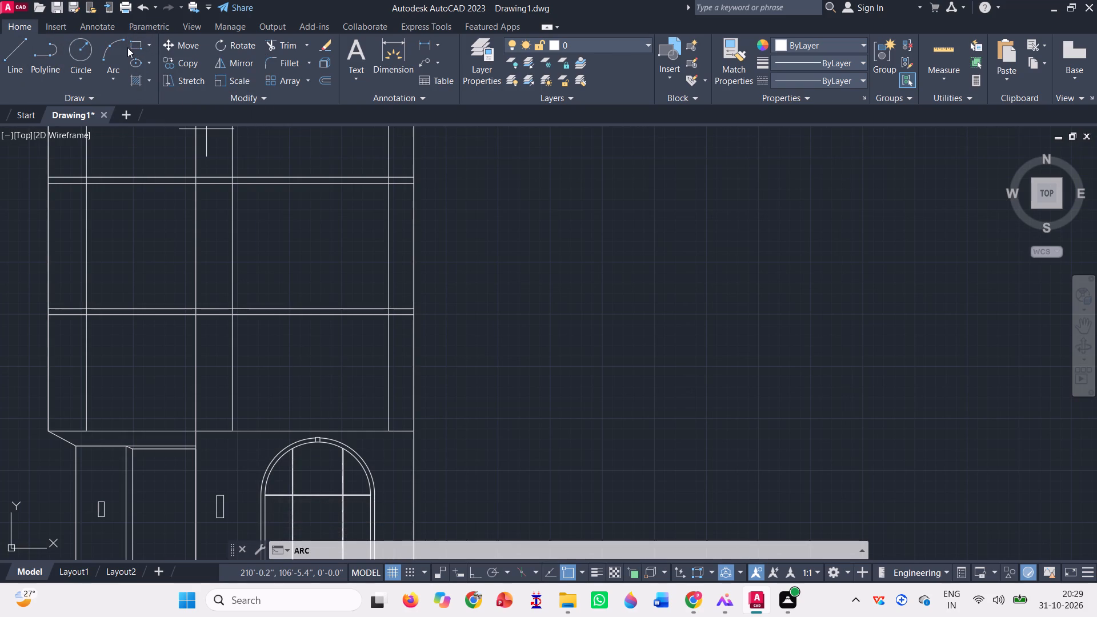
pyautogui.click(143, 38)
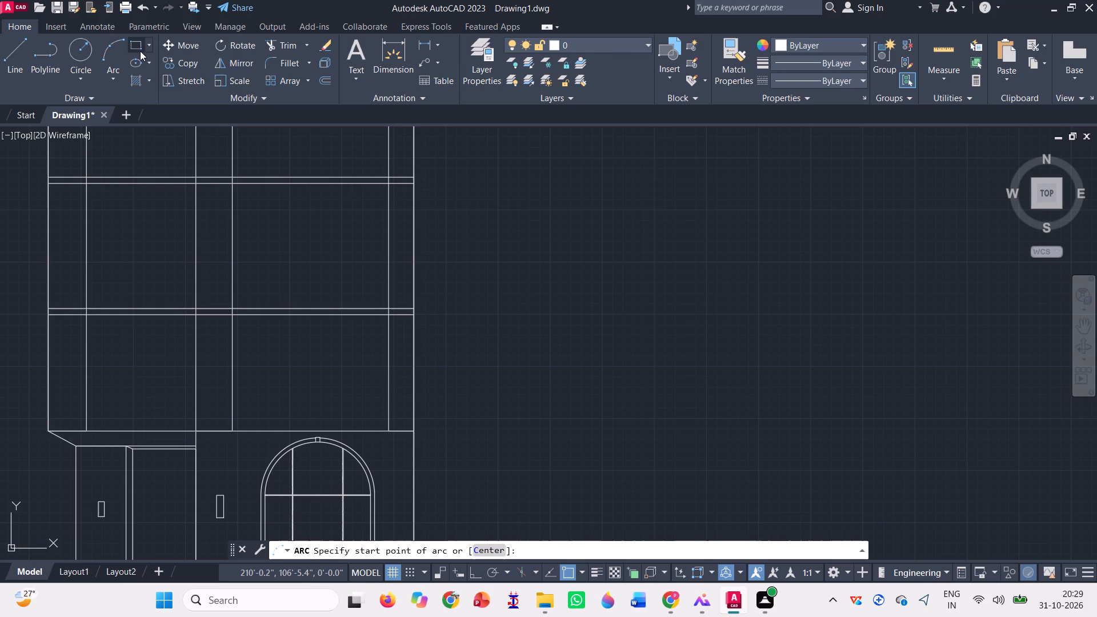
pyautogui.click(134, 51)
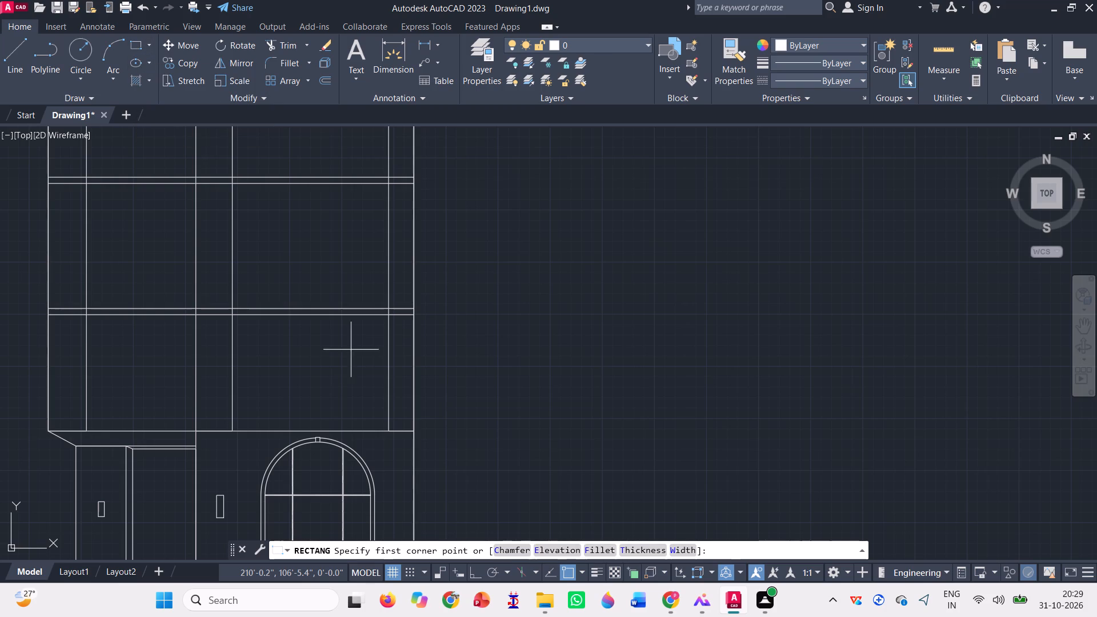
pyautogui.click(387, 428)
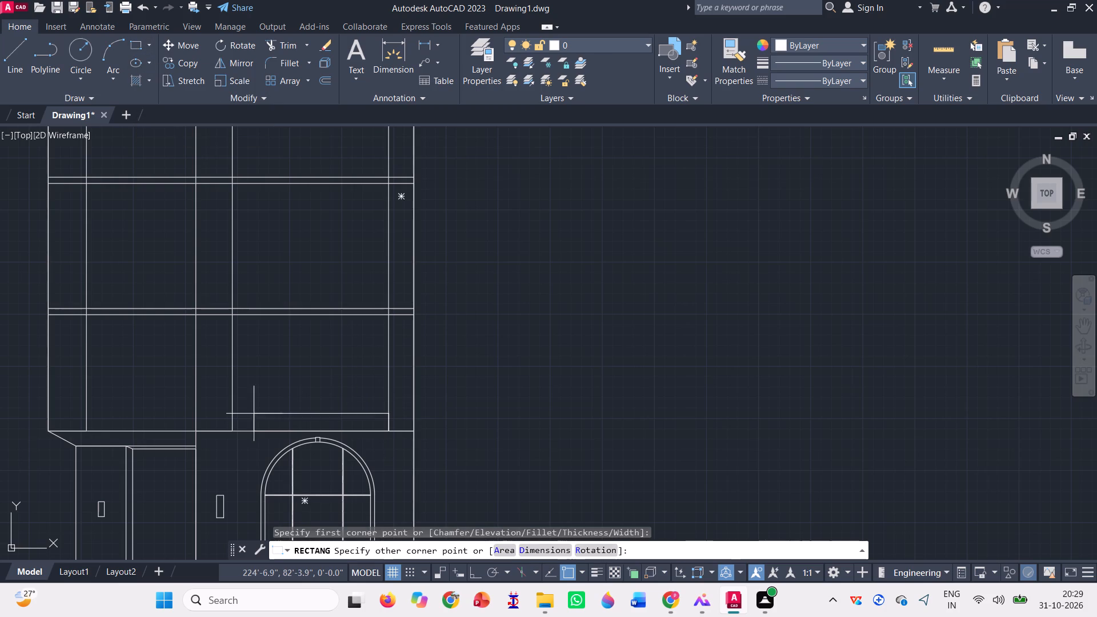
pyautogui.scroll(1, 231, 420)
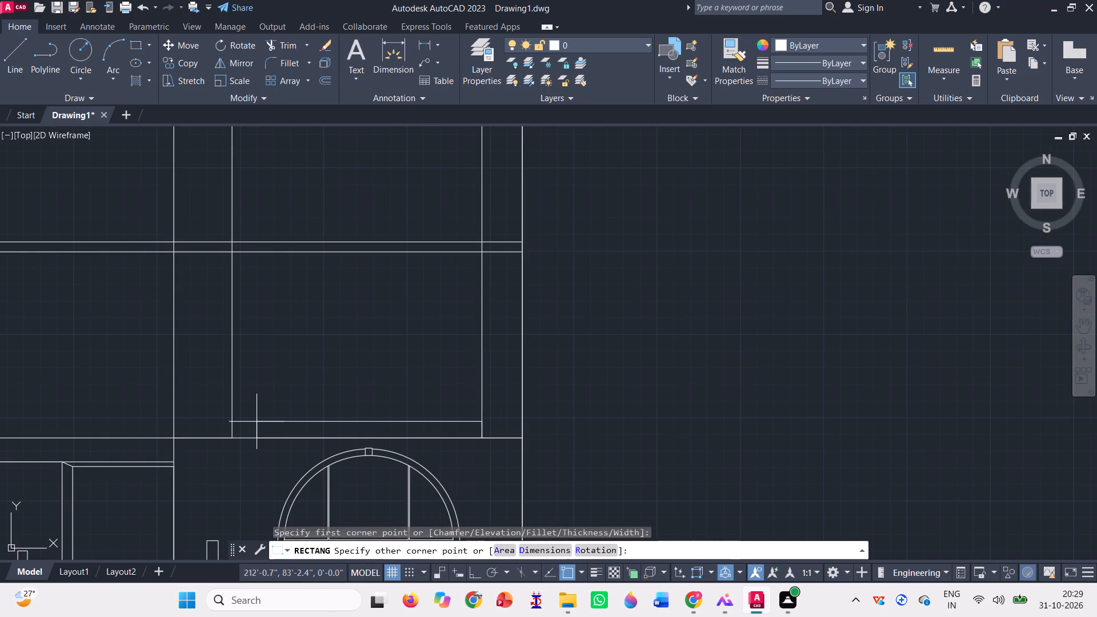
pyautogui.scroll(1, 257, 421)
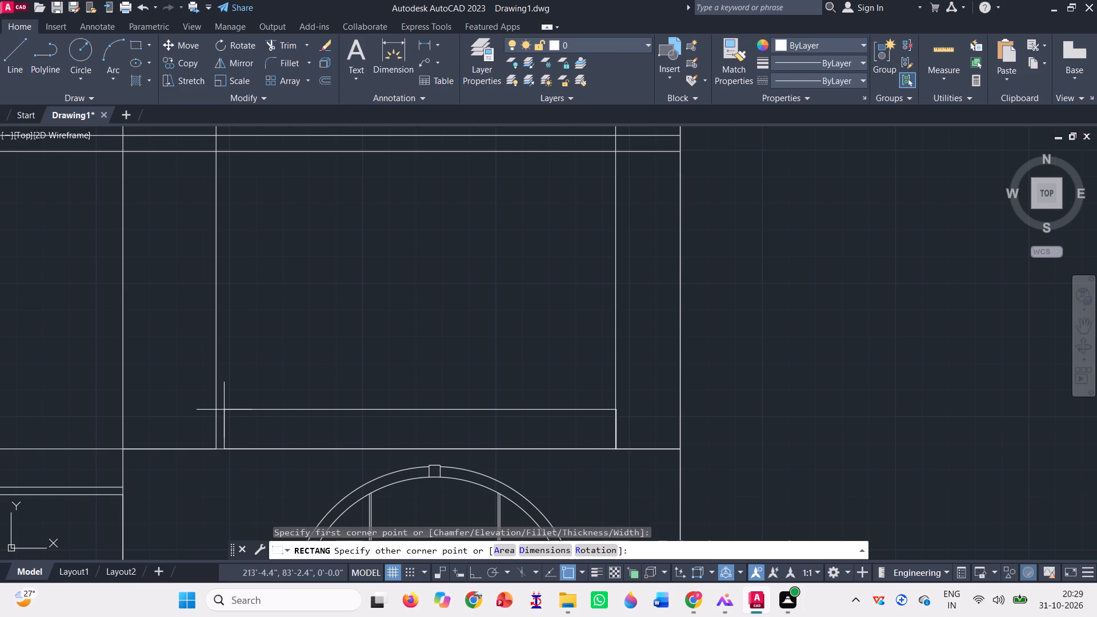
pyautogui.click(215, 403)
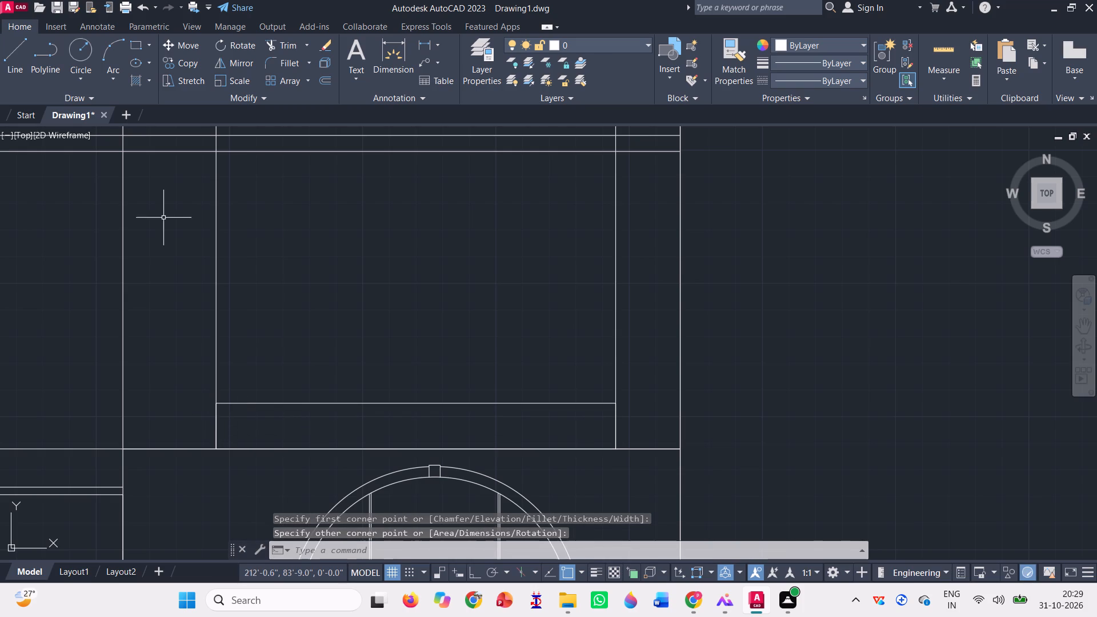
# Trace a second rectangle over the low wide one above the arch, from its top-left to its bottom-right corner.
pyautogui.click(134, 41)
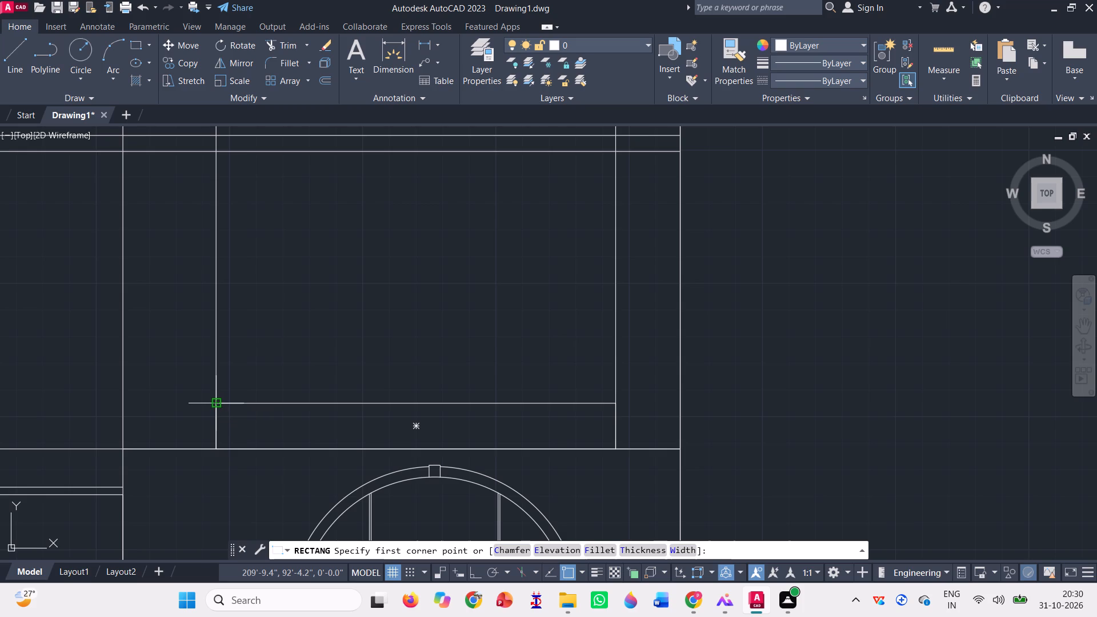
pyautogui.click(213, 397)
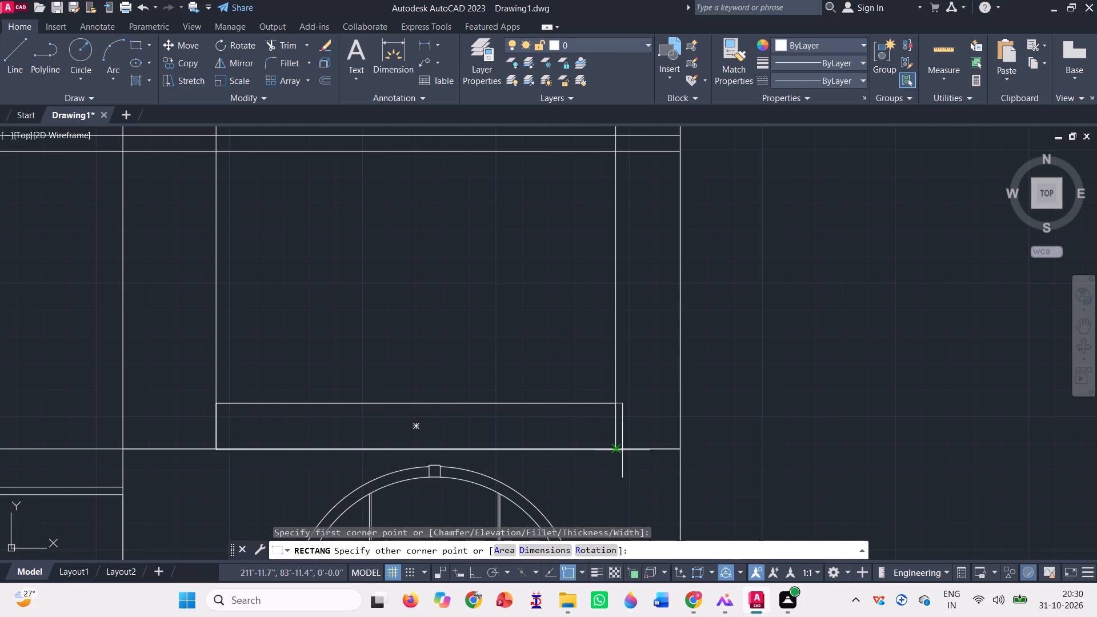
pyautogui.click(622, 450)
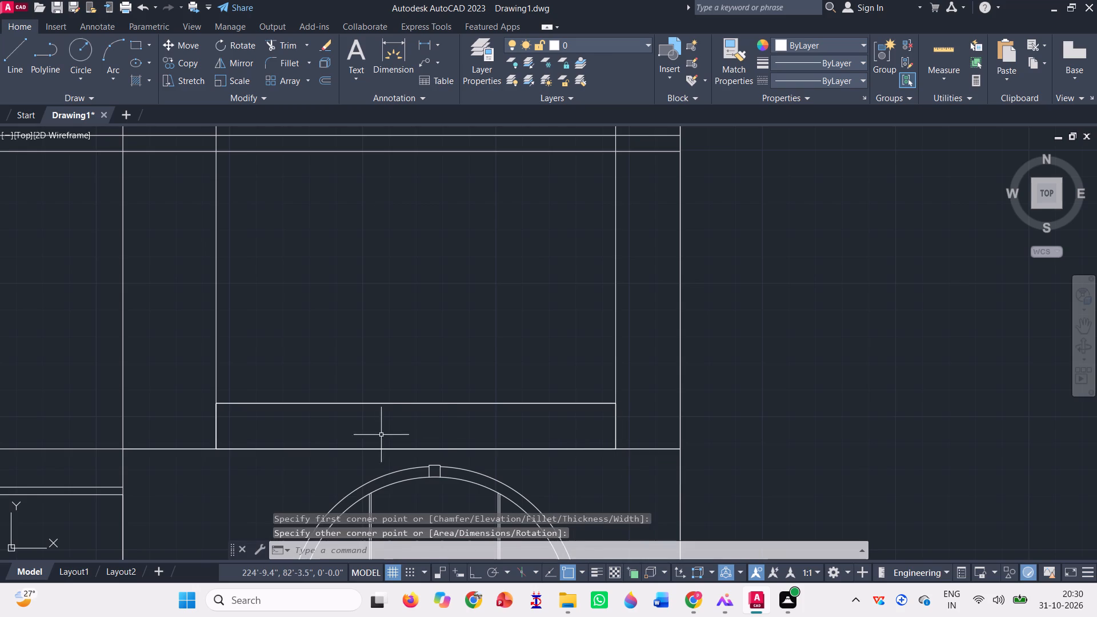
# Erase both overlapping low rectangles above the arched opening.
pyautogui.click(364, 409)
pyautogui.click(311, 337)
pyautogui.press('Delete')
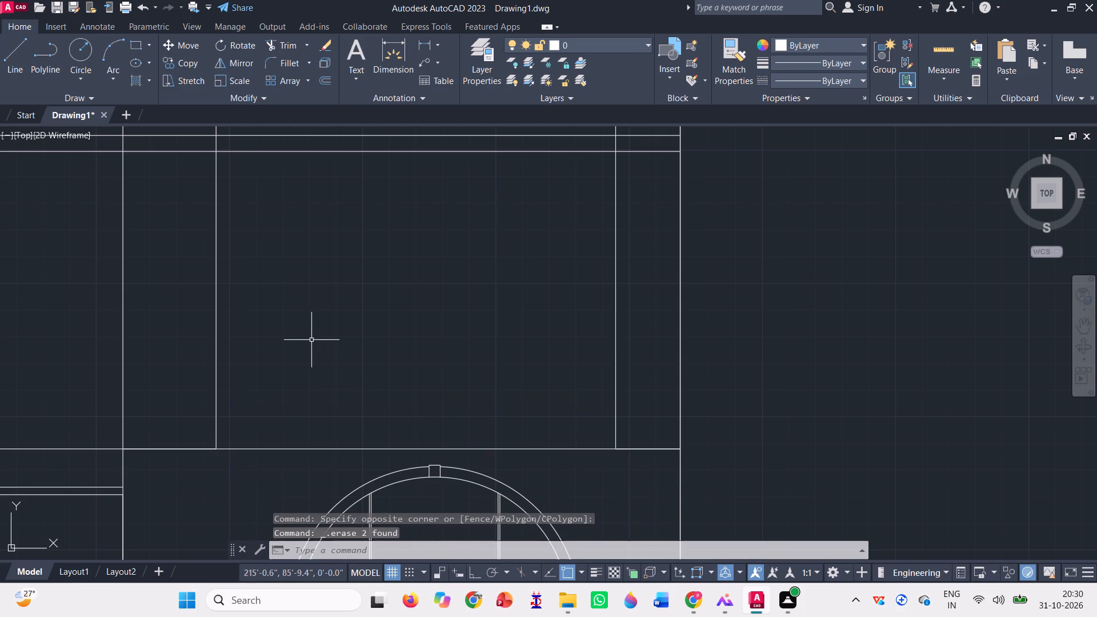
# Draw a low wide rectangle above the arch, from the middle strip's right edge to slightly past the right strip's inner edge, on the base line.
pyautogui.click(139, 44)
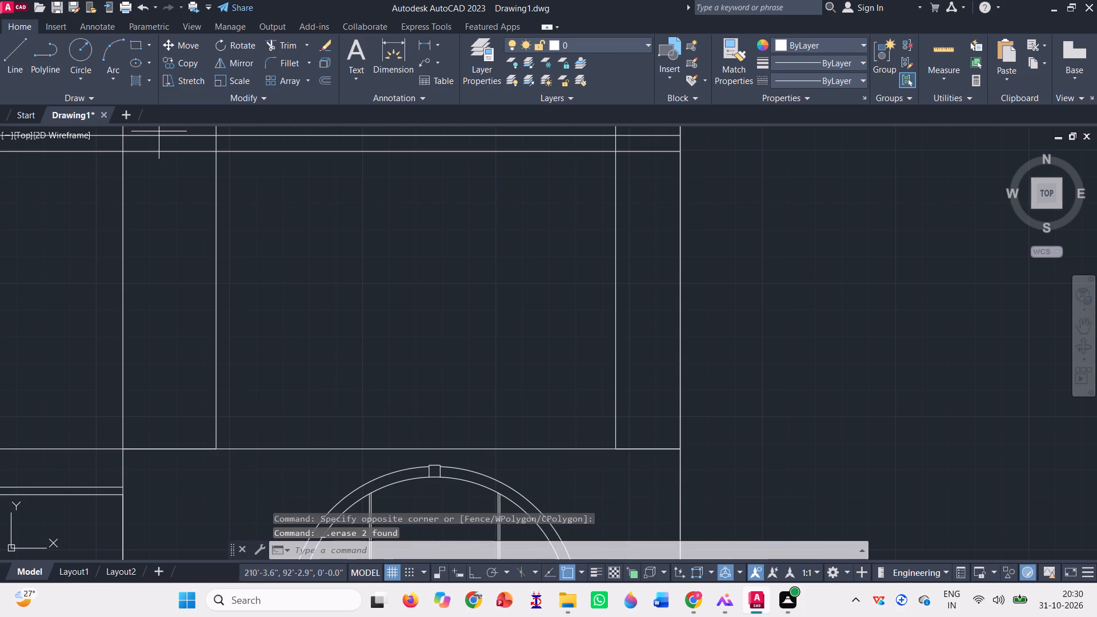
pyautogui.click(214, 402)
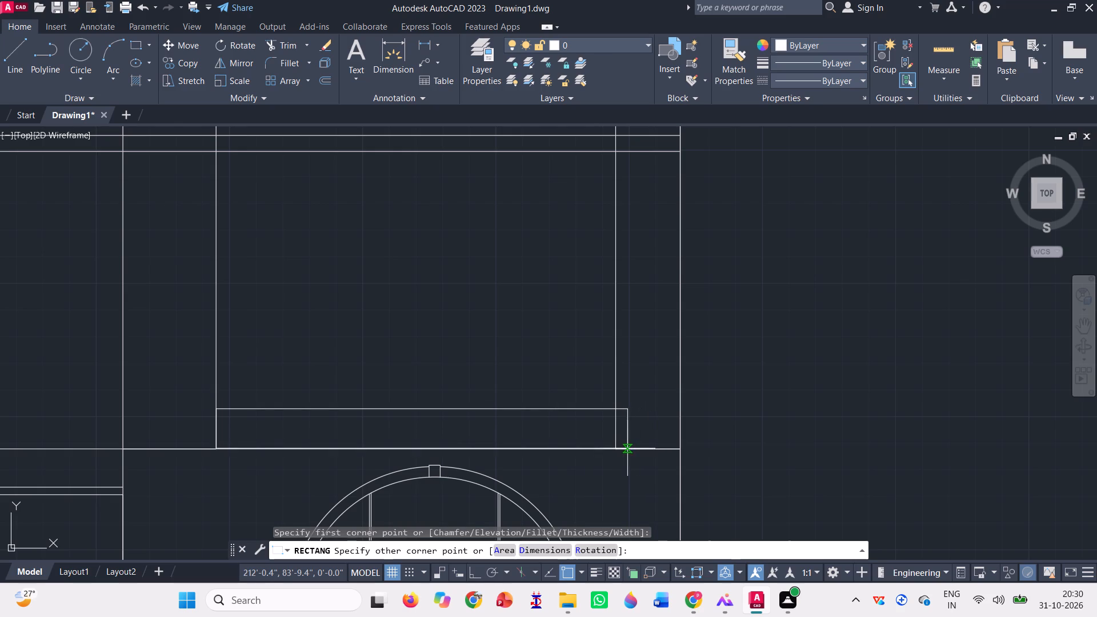
pyautogui.scroll(6, 626, 448)
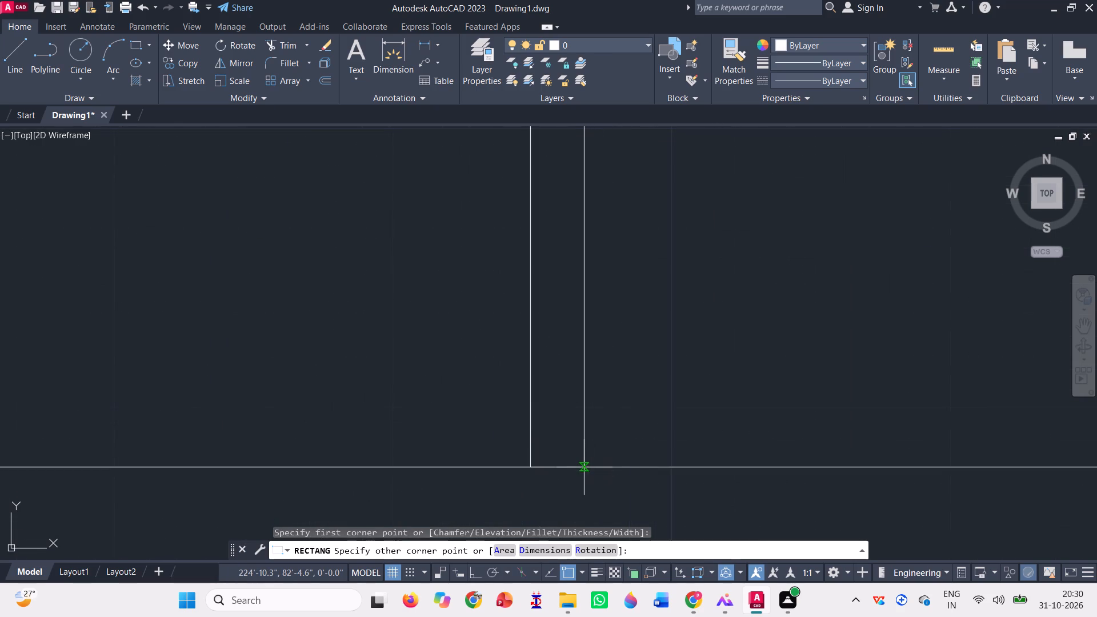
pyautogui.click(584, 467)
pyautogui.scroll(-3, 584, 490)
pyautogui.scroll(-1, 557, 439)
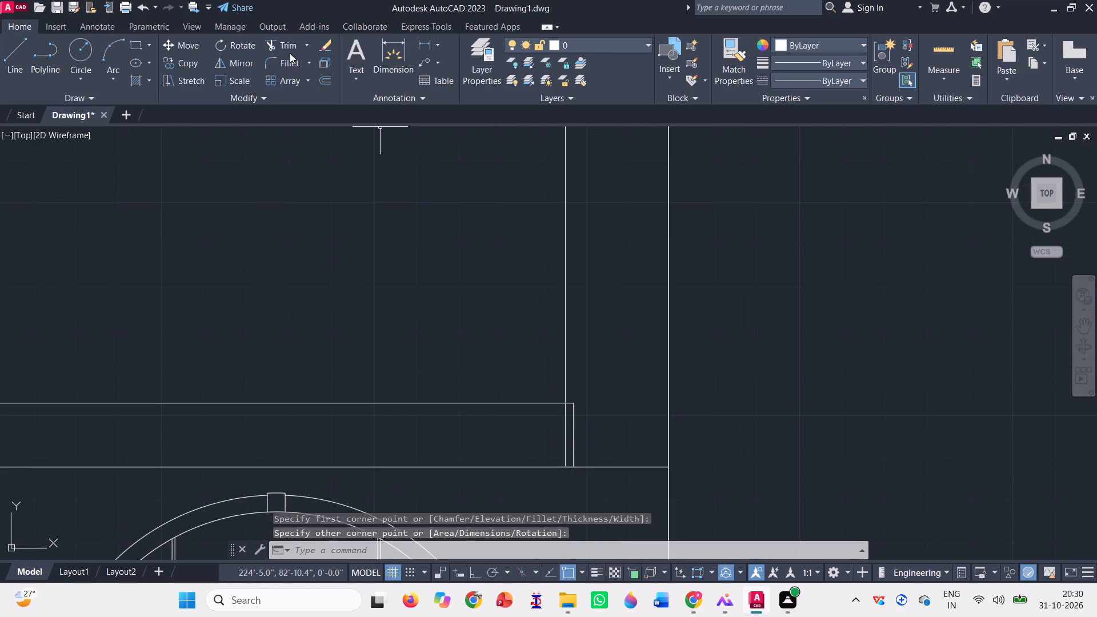
# Trim the part of the right vertical strip's inner edge that lies inside the low wide rectangle.
pyautogui.click(287, 46)
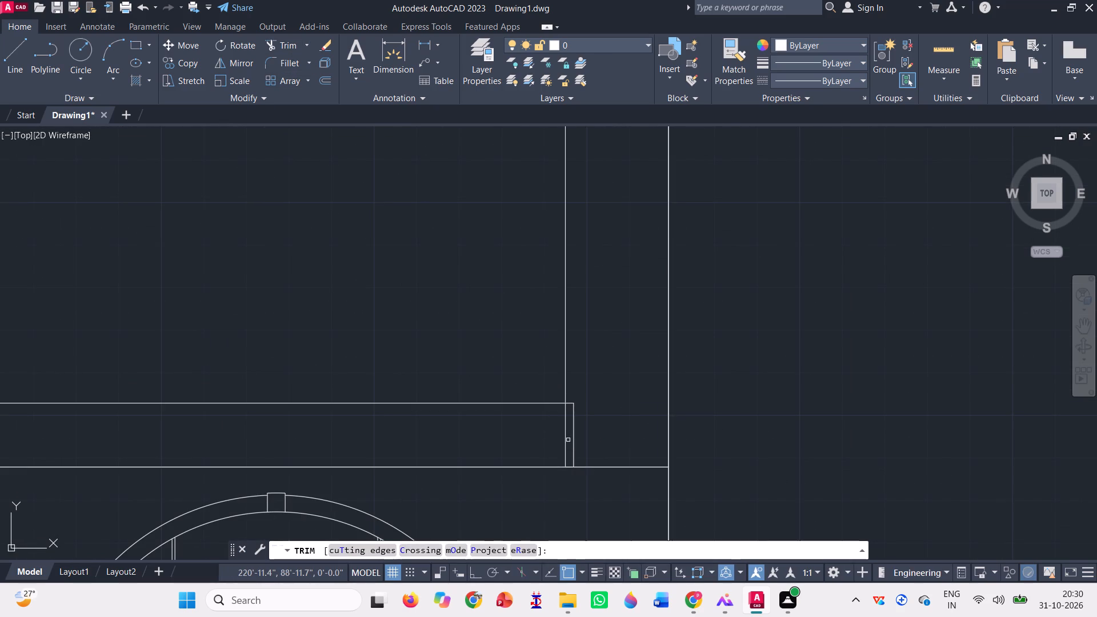
pyautogui.click(567, 439)
pyautogui.scroll(-2, 567, 439)
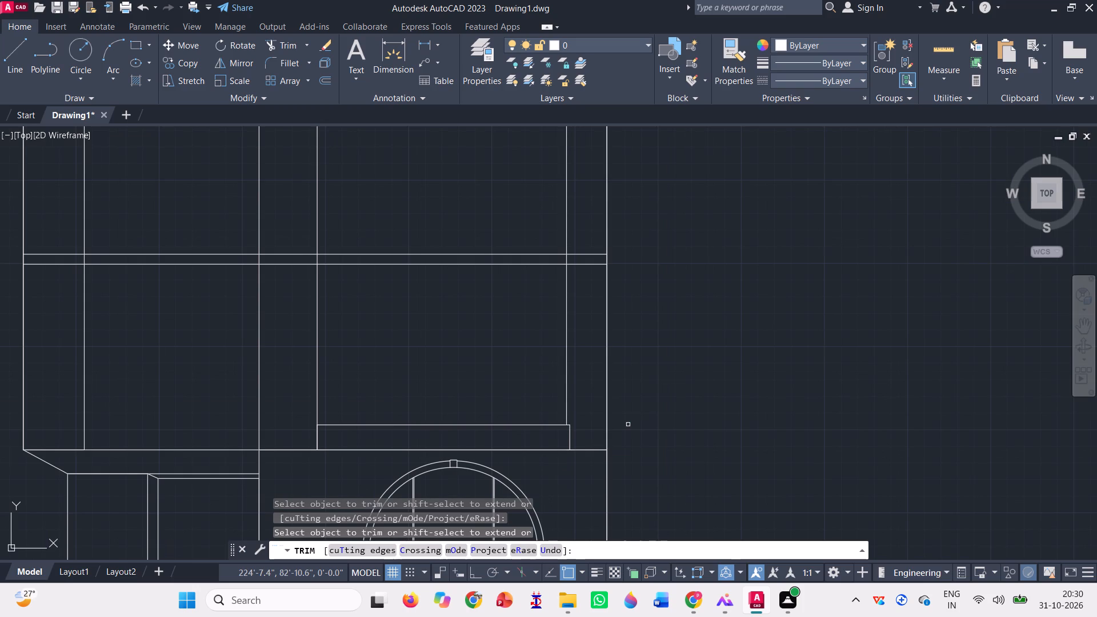
pyautogui.press('Escape')
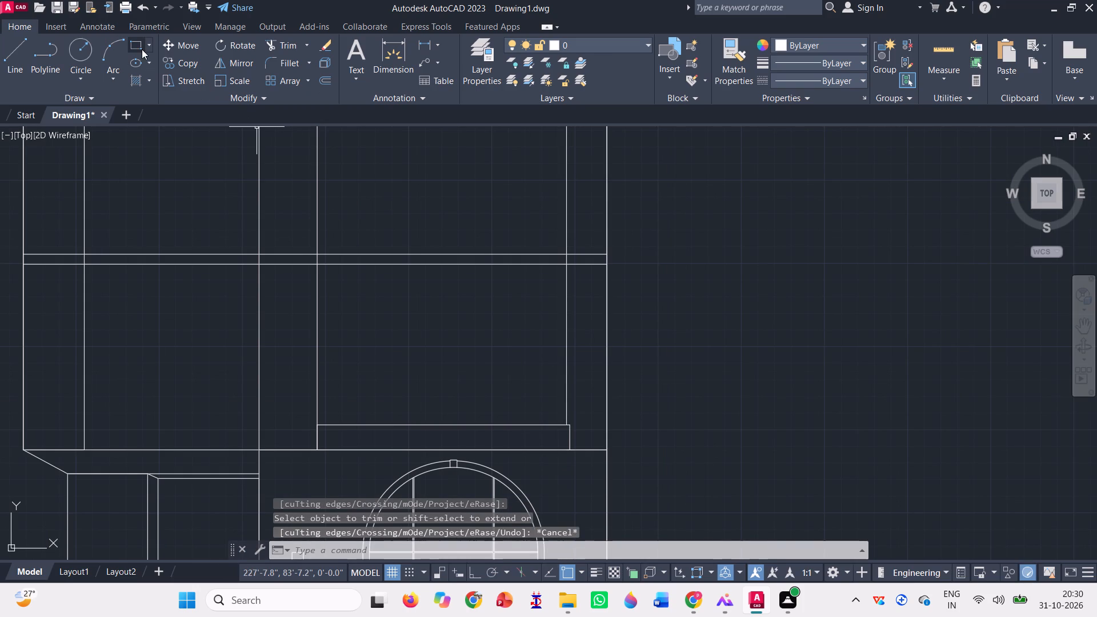
# Draw a thin horizontal rectangle on top of the low wide one, from the right strip's inner edge to the middle strip's right edge.
pyautogui.click(138, 46)
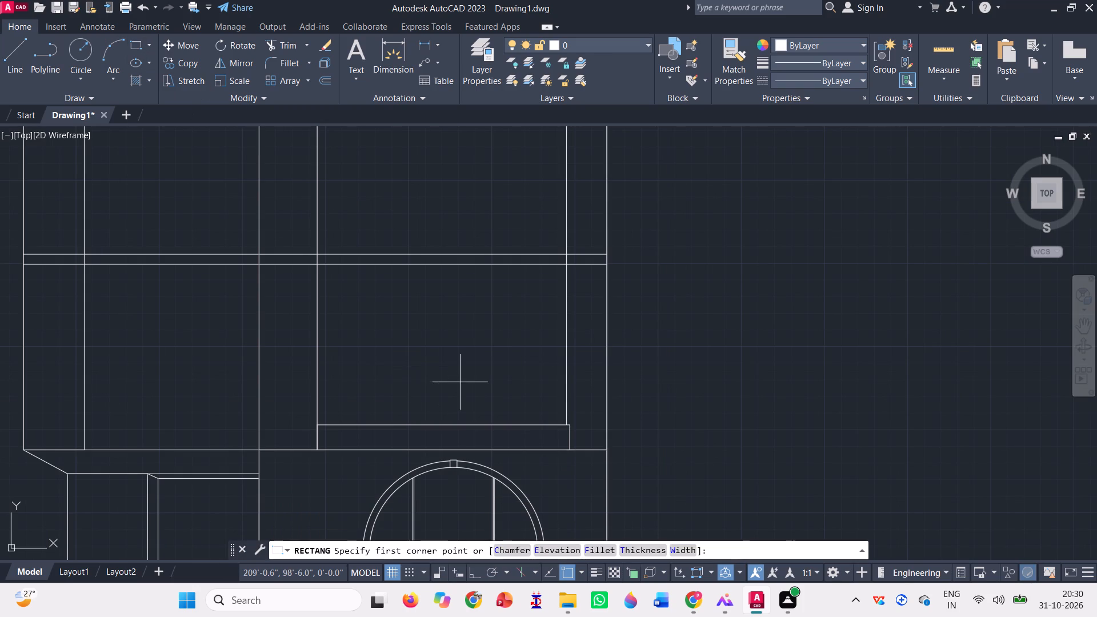
pyautogui.scroll(3, 570, 416)
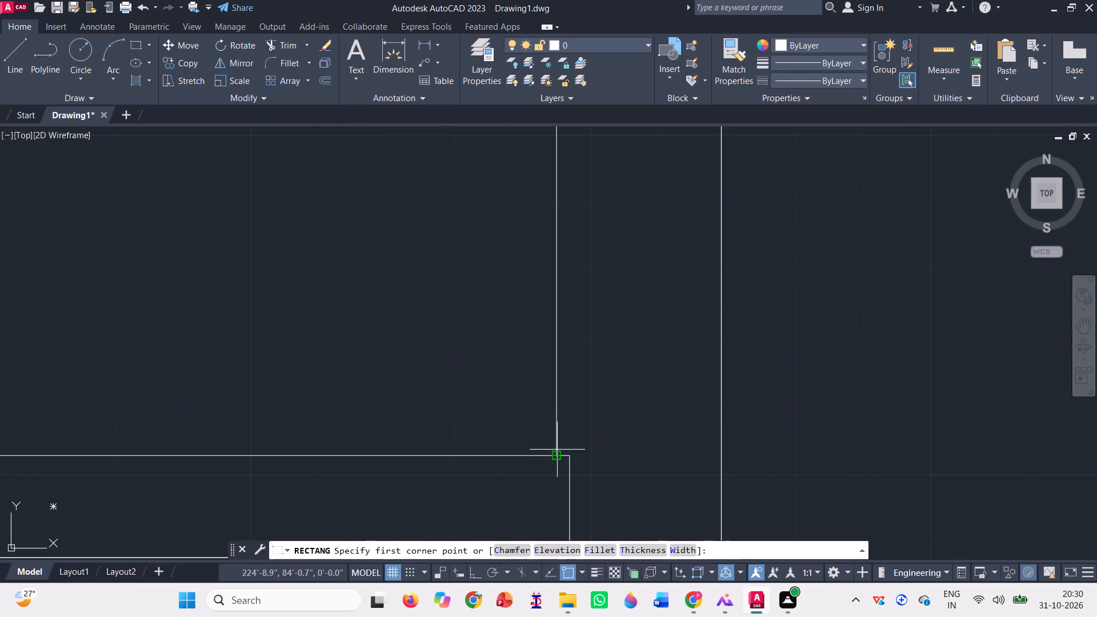
pyautogui.click(557, 452)
pyautogui.scroll(-2, 596, 440)
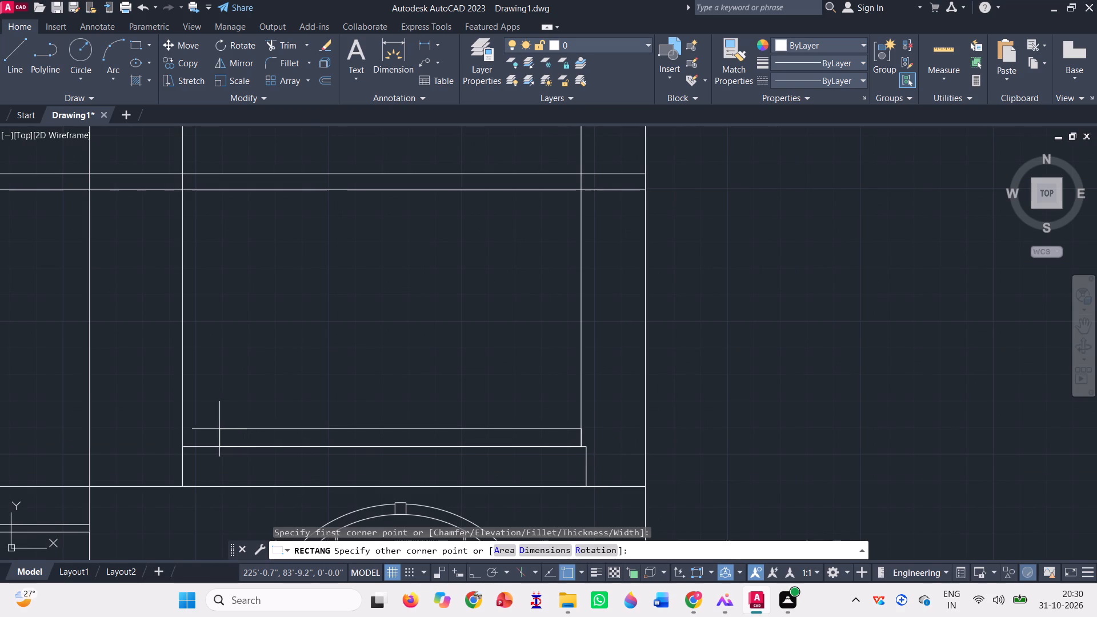
pyautogui.scroll(2, 184, 439)
pyautogui.click(178, 438)
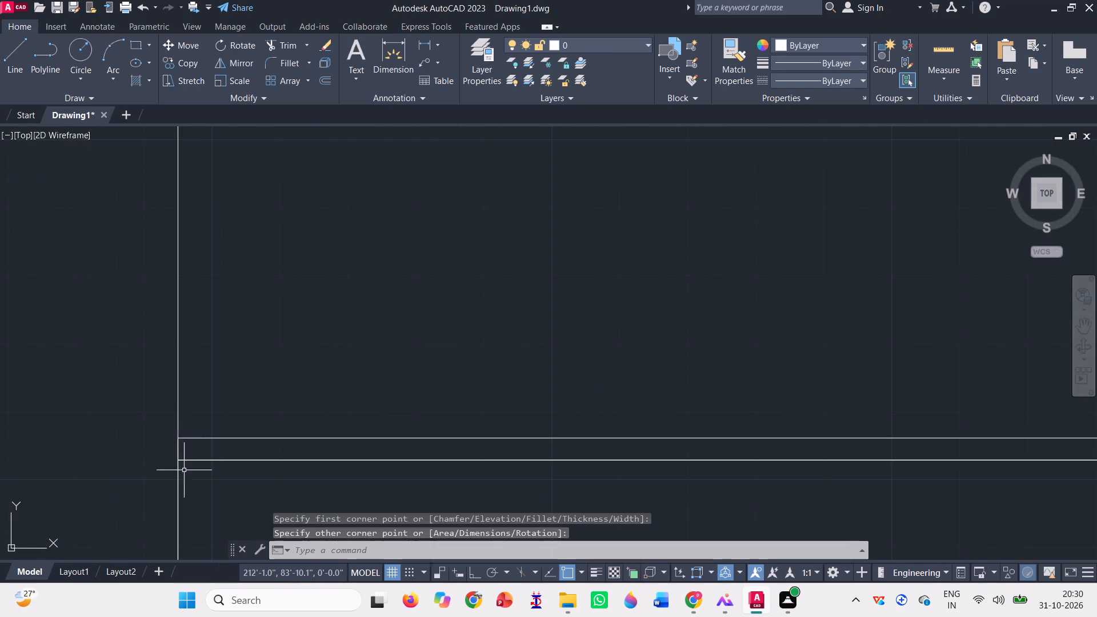
pyautogui.scroll(-3, 184, 470)
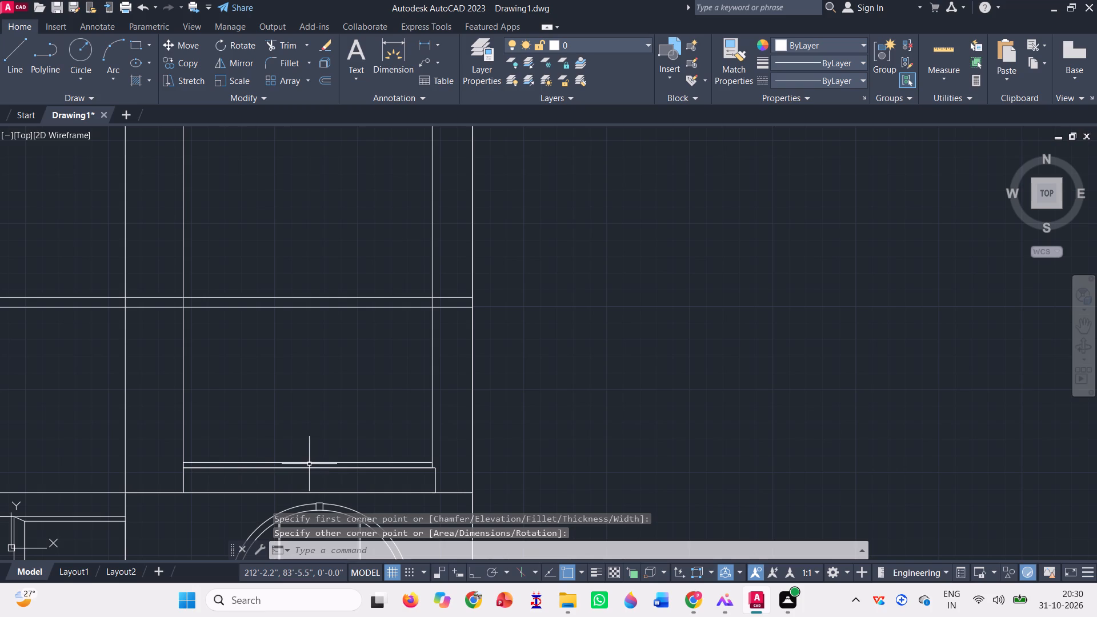
# Draw a very narrow vertical rectangle along the right strip's inner edge, from the thin sill rectangle up to the first floor band's underside.
pyautogui.click(134, 43)
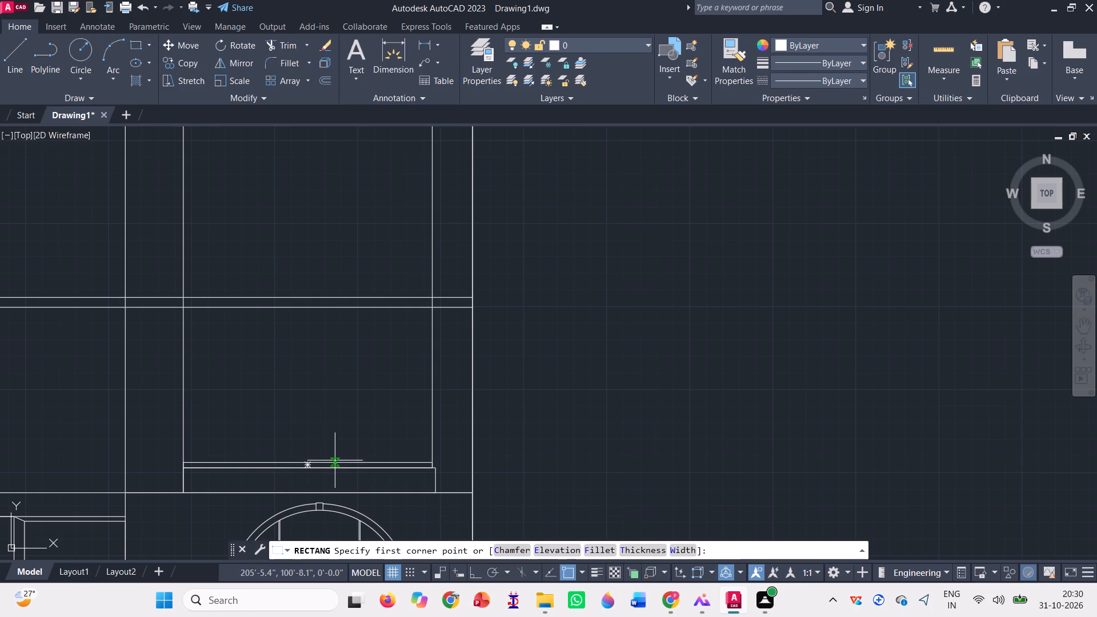
pyautogui.click(431, 460)
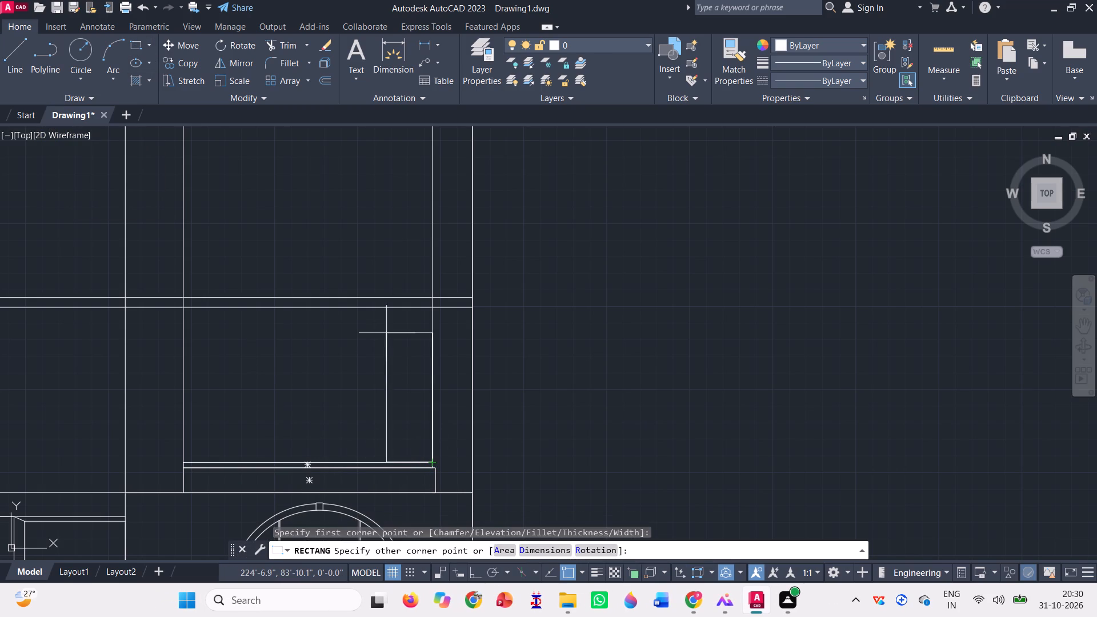
pyautogui.scroll(3, 418, 306)
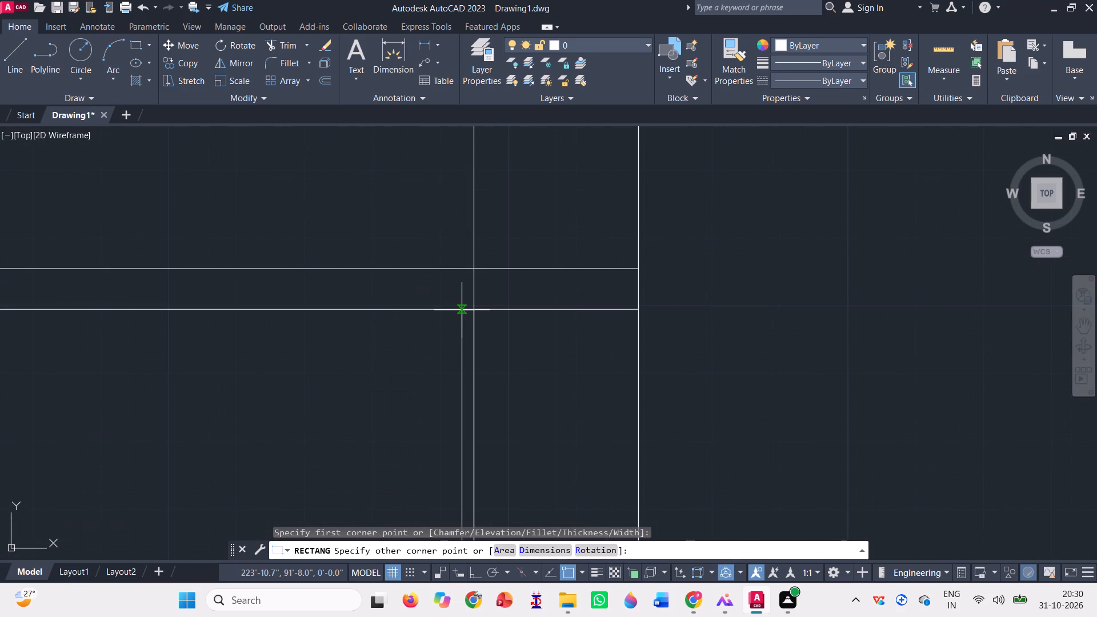
pyautogui.scroll(1, 462, 310)
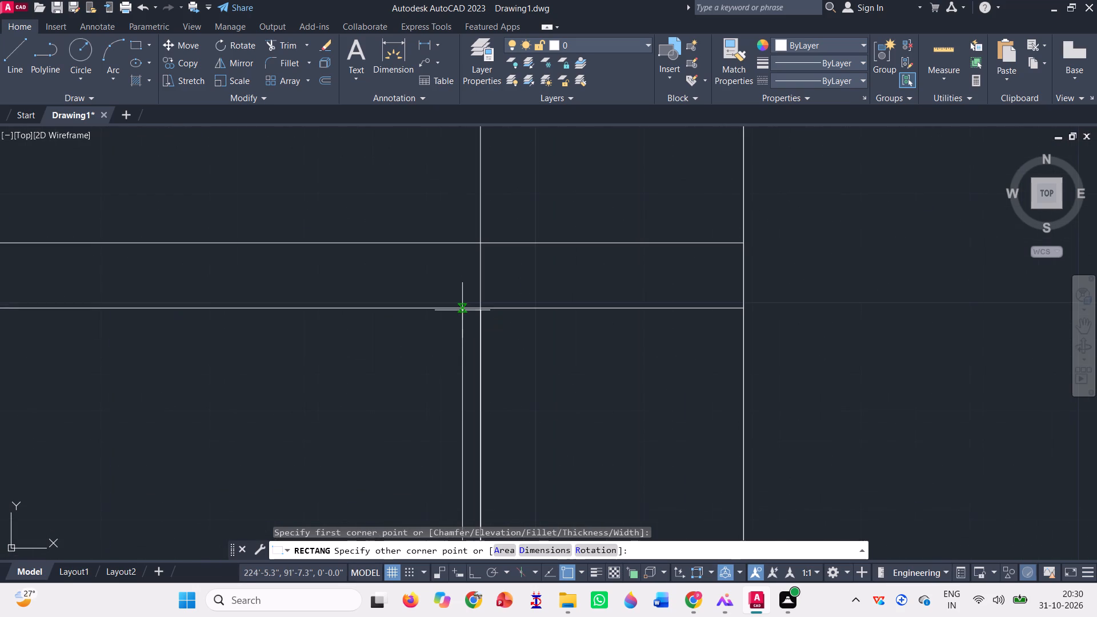
pyautogui.click(467, 308)
pyautogui.scroll(-5, 467, 308)
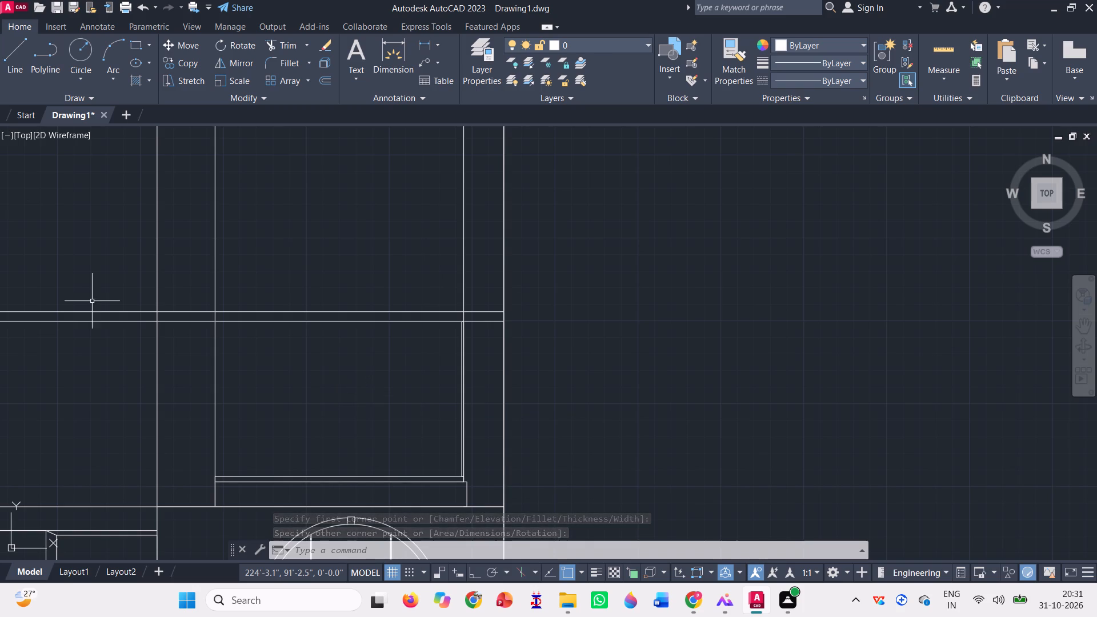
# Draw a narrow vertical mullion rectangle in the left part of the opening above the arch, from the floor band's underside to the sill.
pyautogui.click(141, 46)
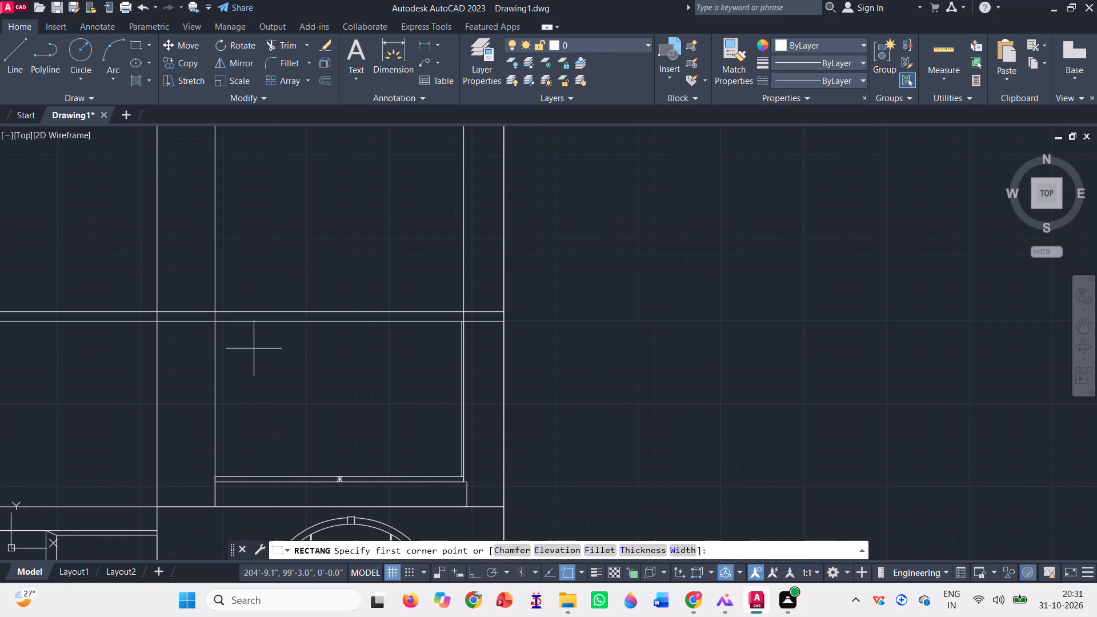
pyautogui.click(270, 323)
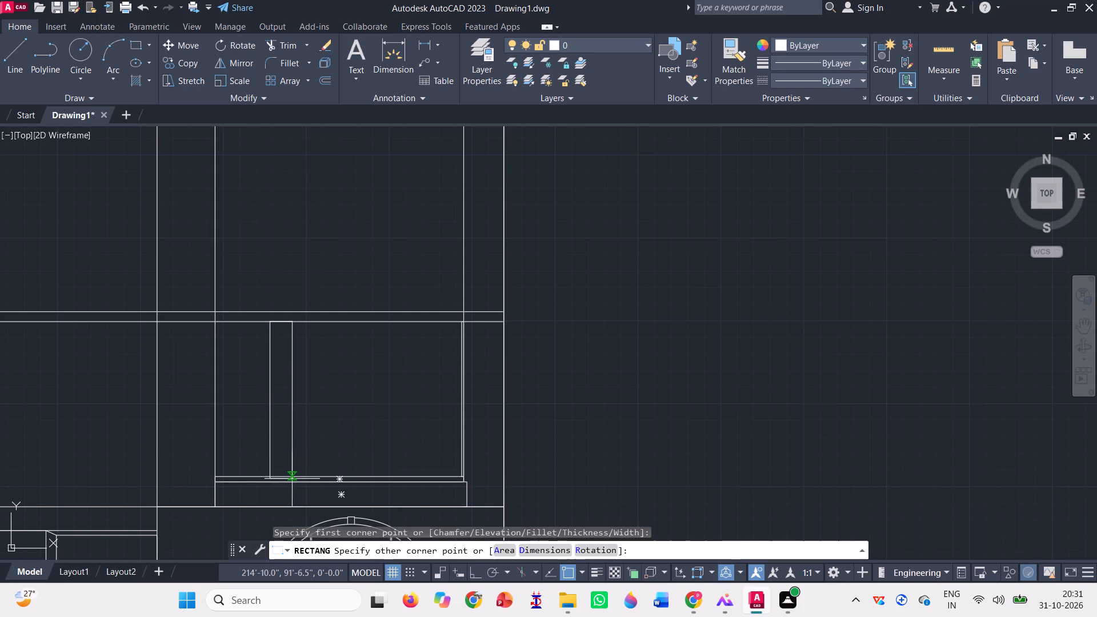
pyautogui.scroll(2, 275, 479)
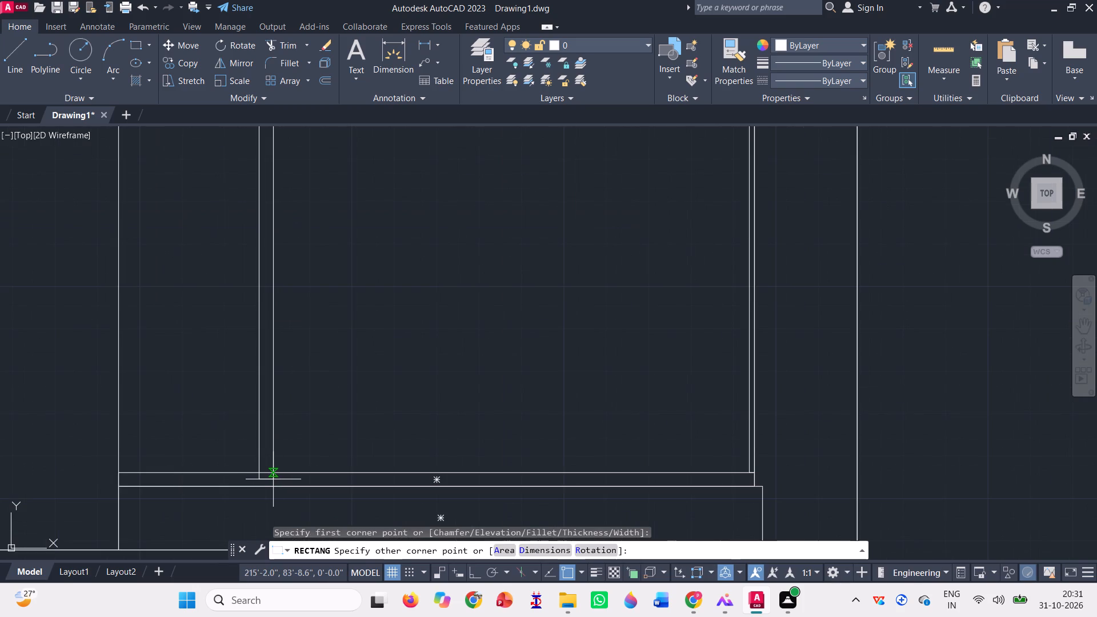
pyautogui.click(269, 474)
pyautogui.scroll(-2, 274, 487)
# Copy the mullion horizontally with Ortho on, placing the copy in the right part of the opening under the floor band.
pyautogui.click(262, 415)
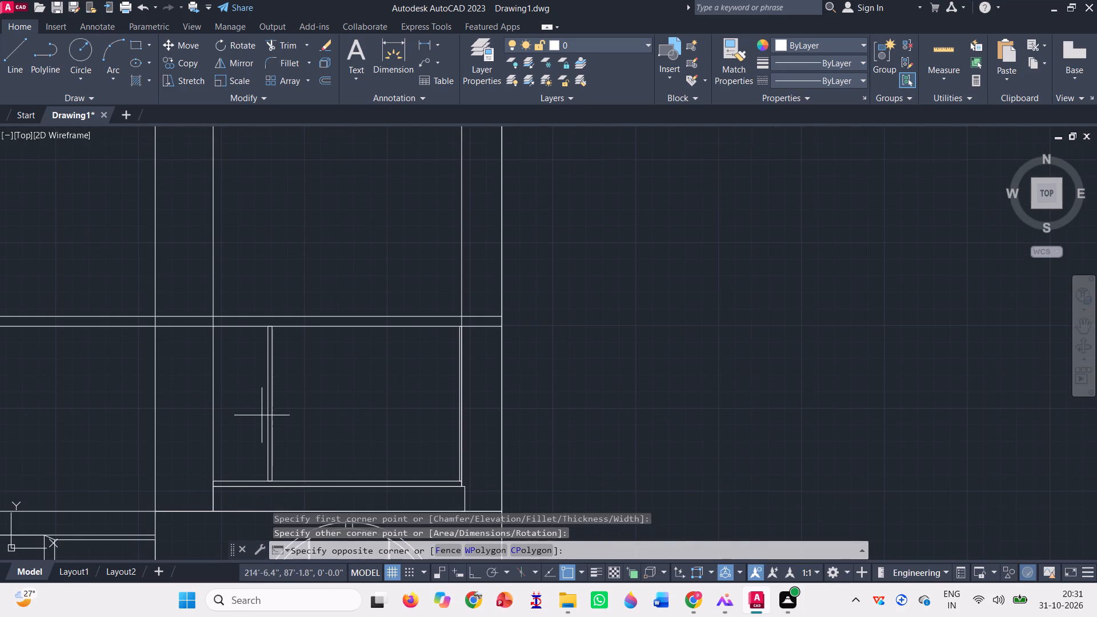
pyautogui.click(291, 424)
pyautogui.click(280, 435)
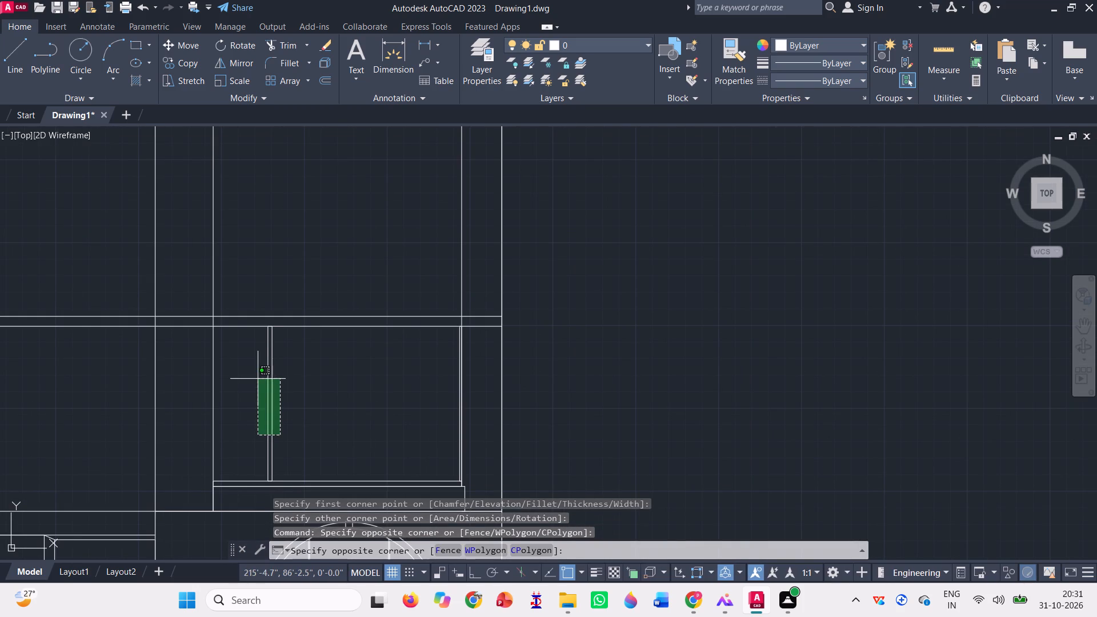
pyautogui.click(256, 379)
pyautogui.write('co')
pyautogui.press('space')
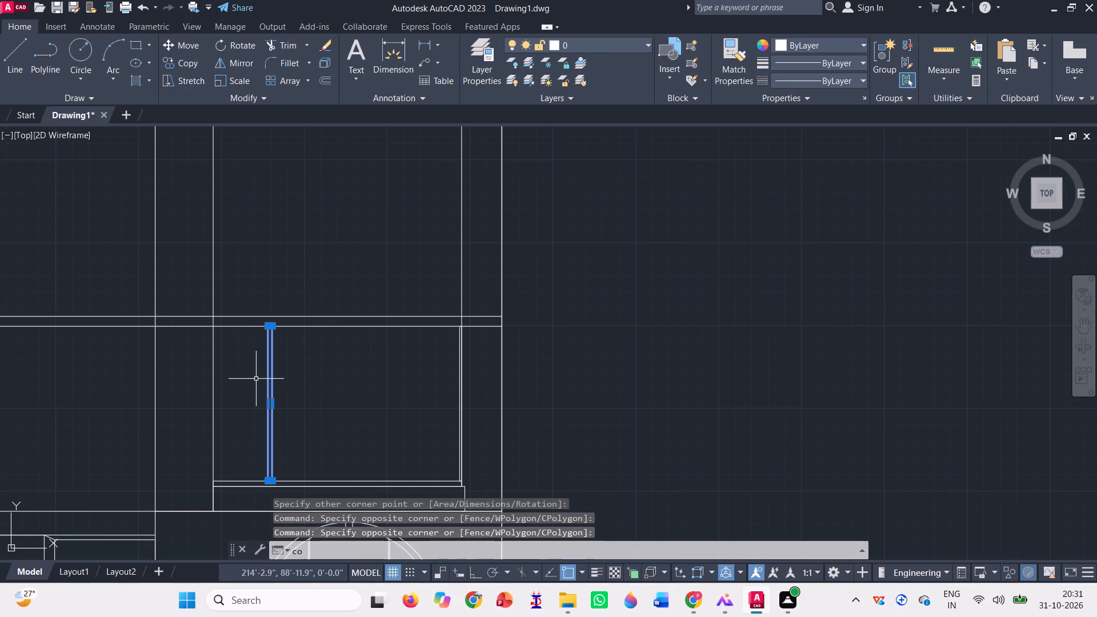
pyautogui.click(264, 322)
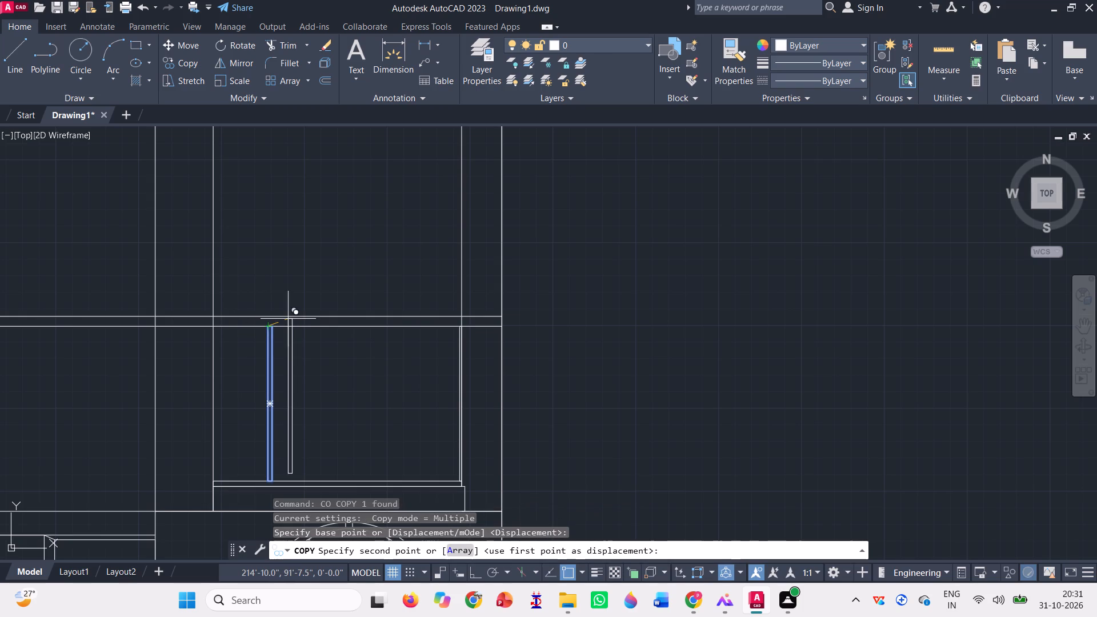
pyautogui.press('F8')
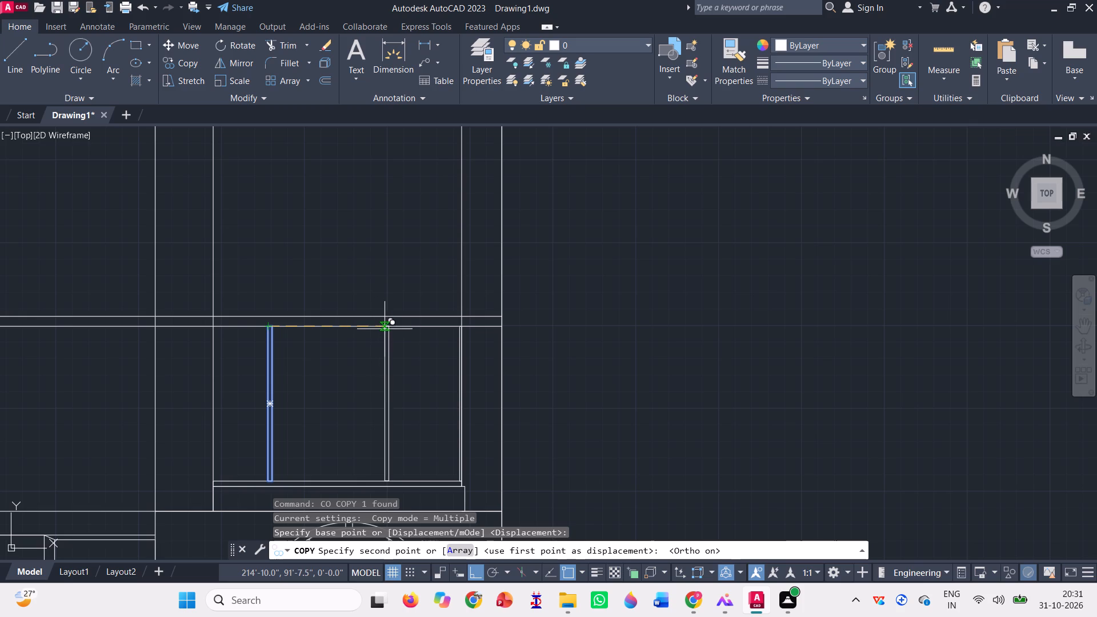
pyautogui.click(382, 324)
pyautogui.scroll(-1, 354, 410)
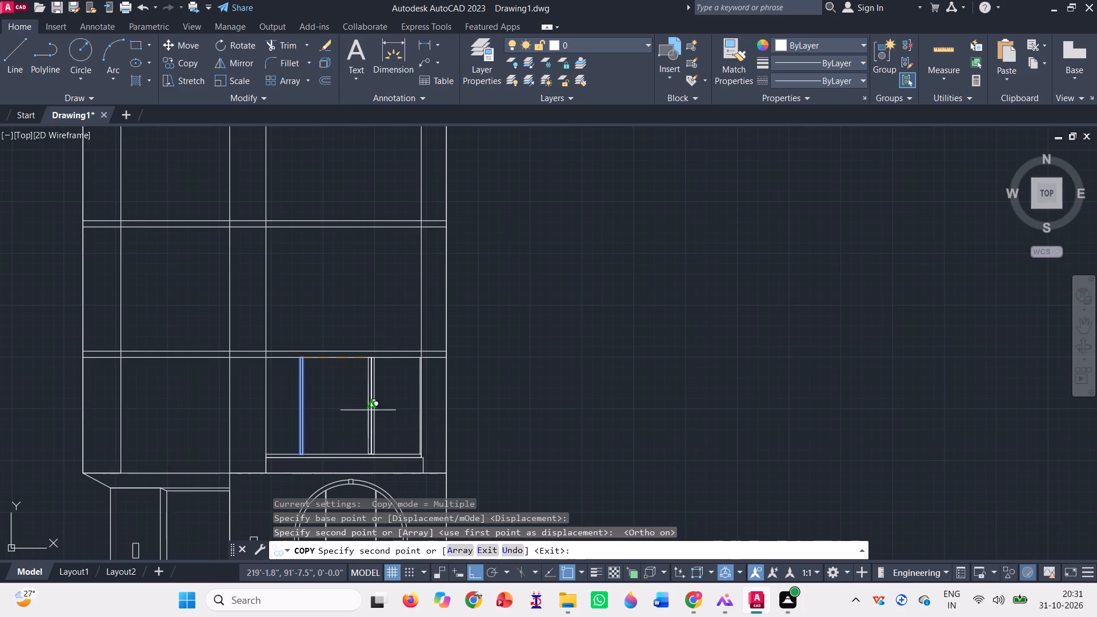
pyautogui.press('space')
# Move the copied mullion slightly to the right along the floor band's underside.
pyautogui.scroll(1, 378, 410)
pyautogui.click(378, 409)
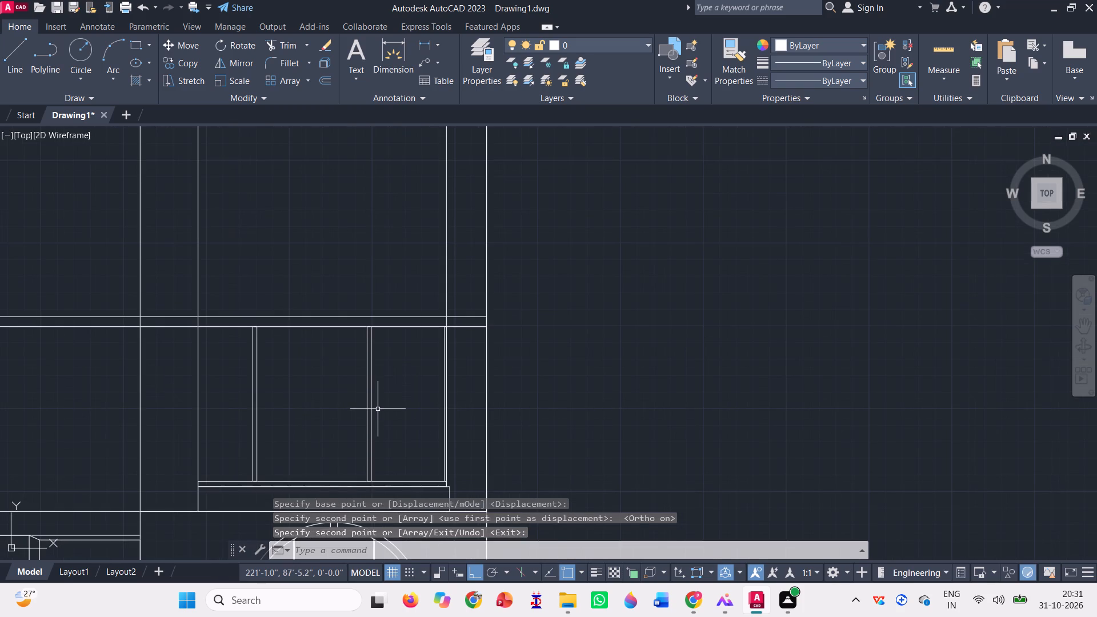
pyautogui.click(354, 387)
pyautogui.write('m')
pyautogui.press('space')
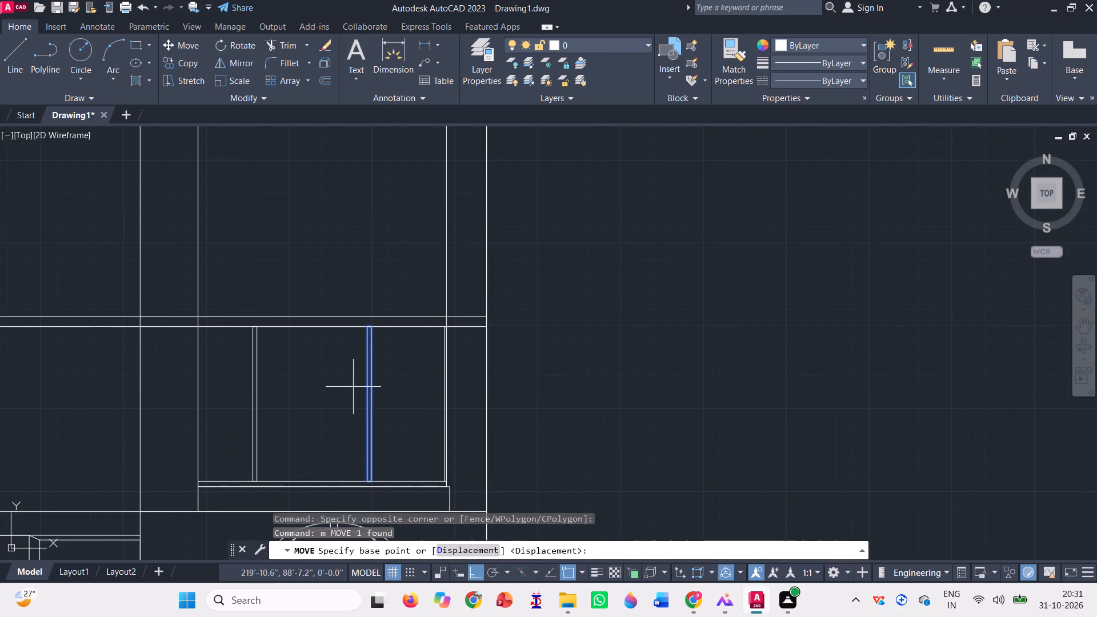
pyautogui.scroll(3, 371, 327)
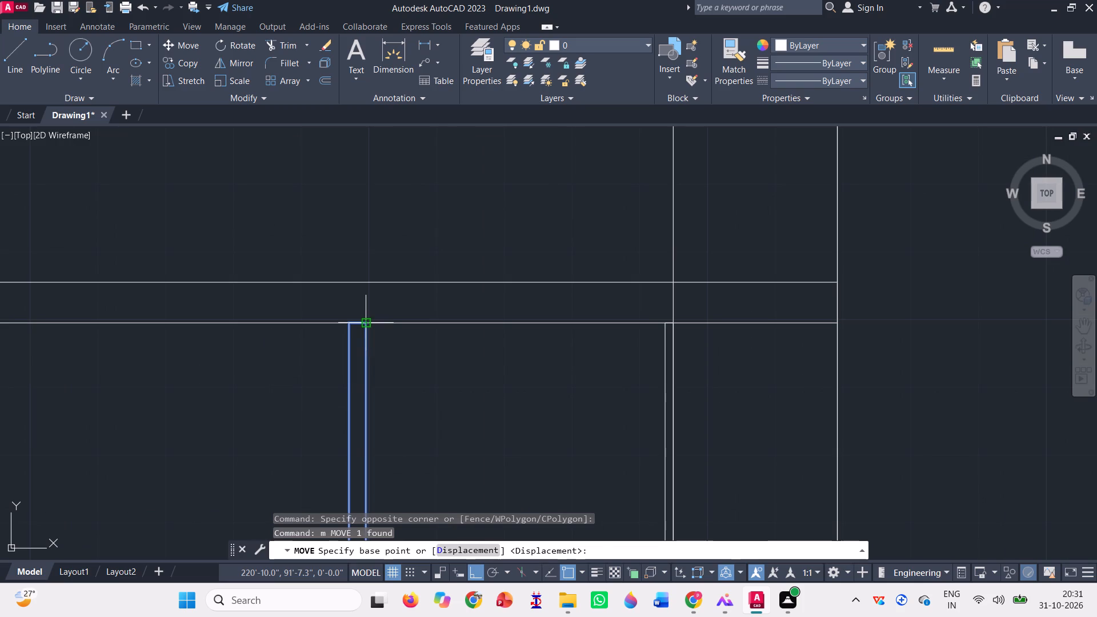
pyautogui.click(366, 322)
pyautogui.click(411, 325)
pyautogui.scroll(-3, 417, 327)
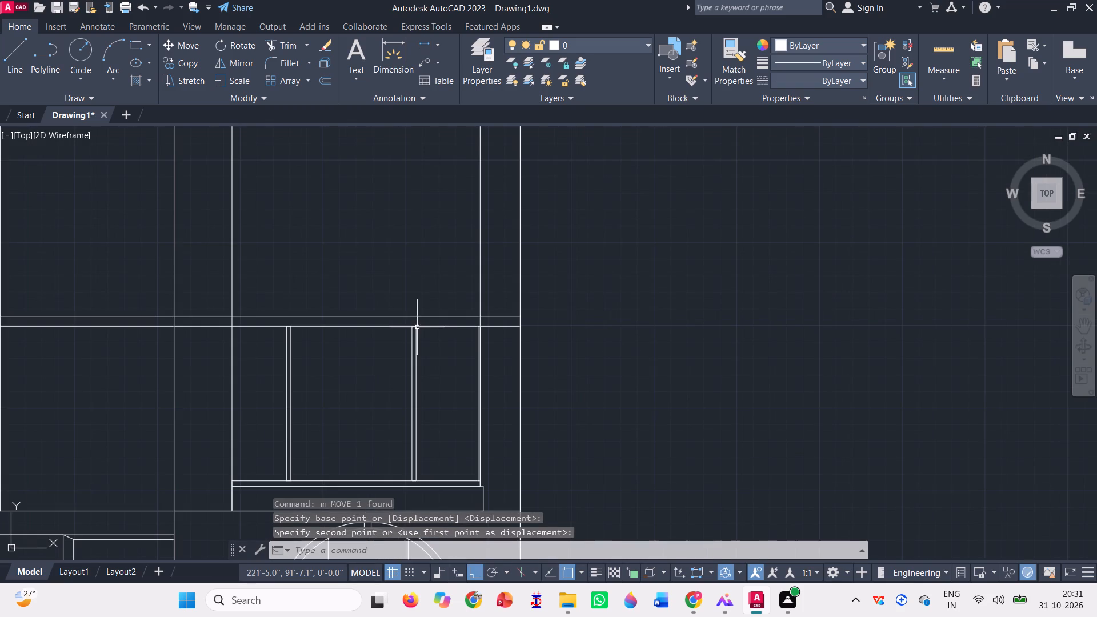
# Move the left mullion slightly to the right along the floor band's underside.
pyautogui.click(294, 380)
pyautogui.click(278, 368)
pyautogui.write('m')
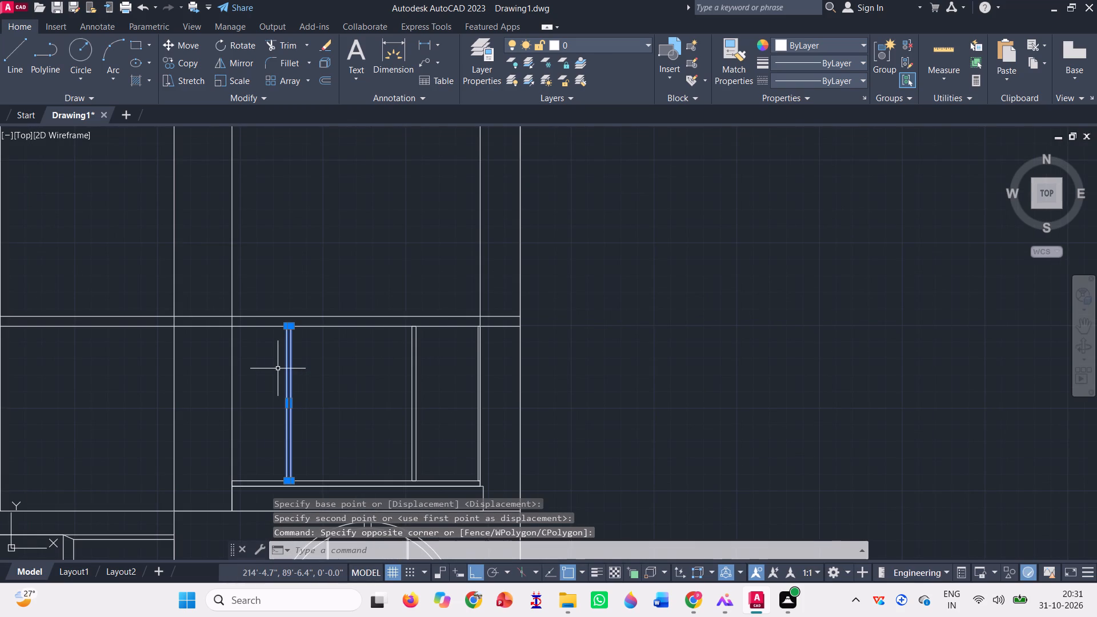
pyautogui.press('space')
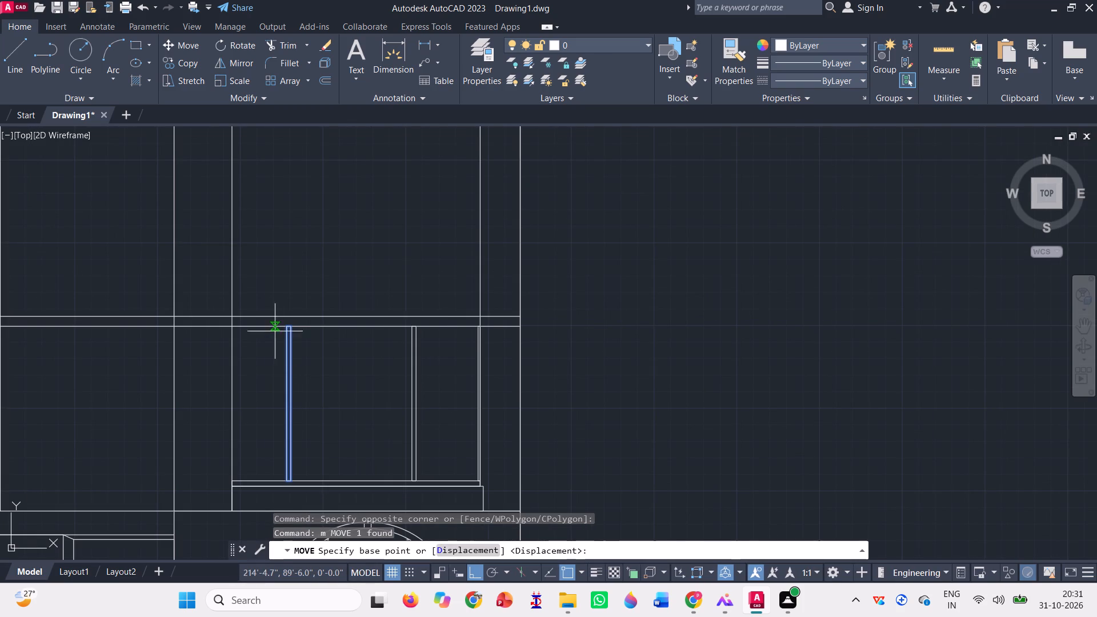
pyautogui.scroll(2, 271, 326)
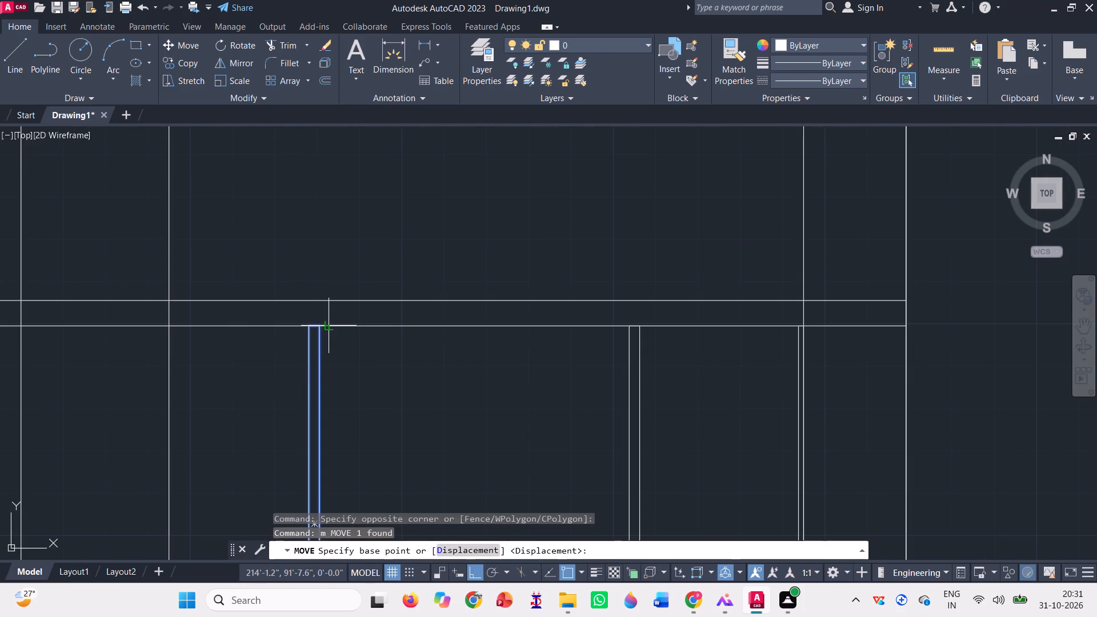
pyautogui.click(320, 327)
pyautogui.click(337, 327)
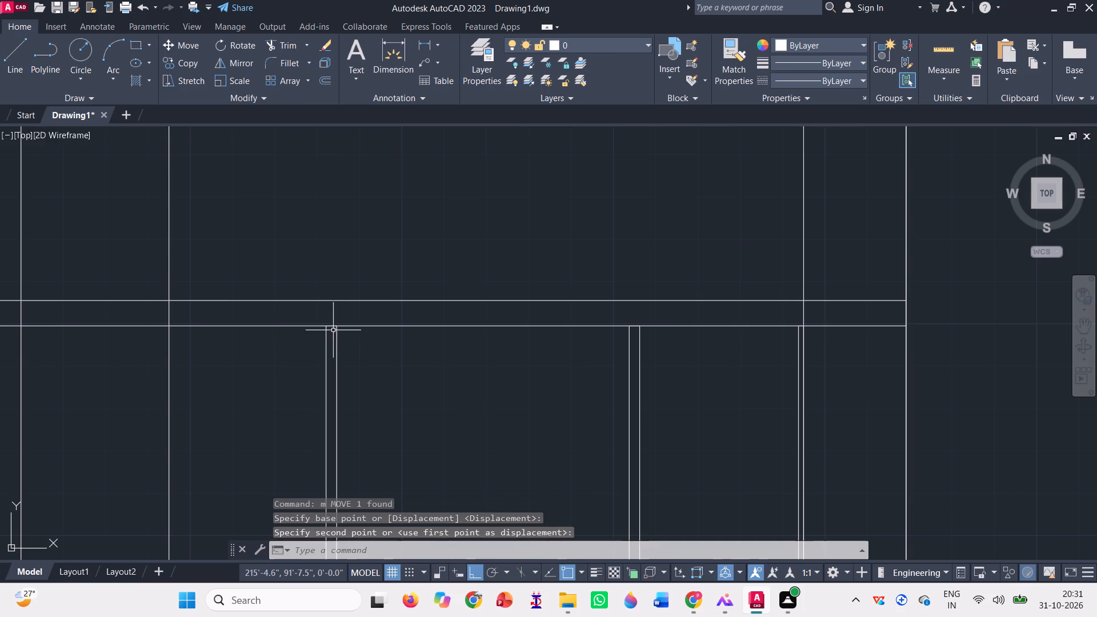
# Draw a thin horizontal transom rectangle across the window above the arch, from its right frame strip to its left edge, crossing both mullions.
pyautogui.scroll(-3, 328, 331)
pyautogui.scroll(-1, 344, 379)
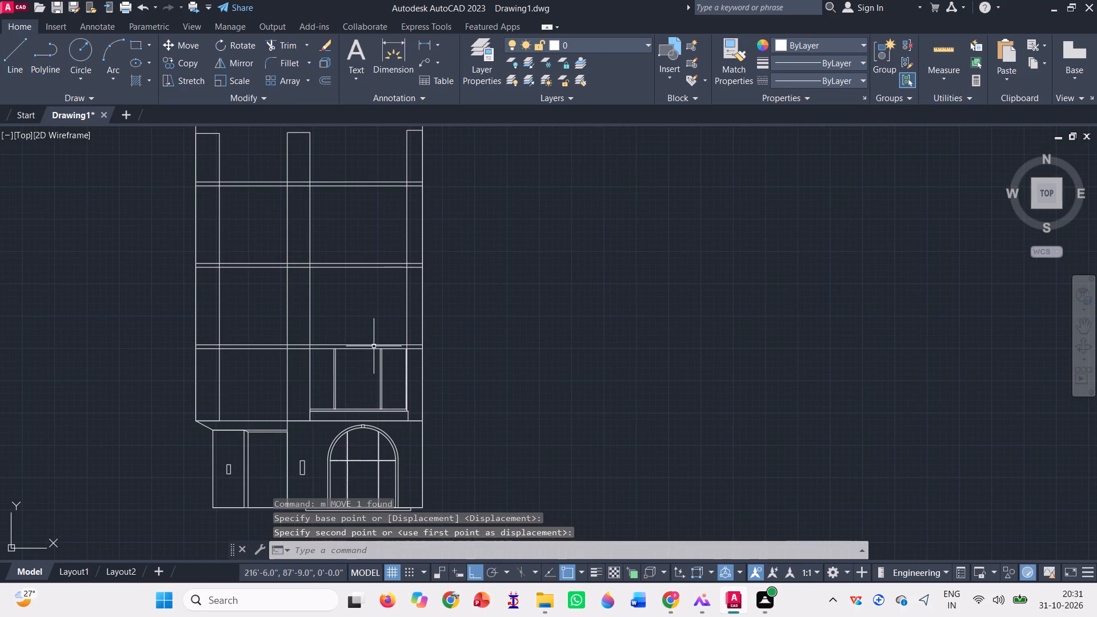
pyautogui.scroll(2, 370, 342)
pyautogui.scroll(-2, 339, 371)
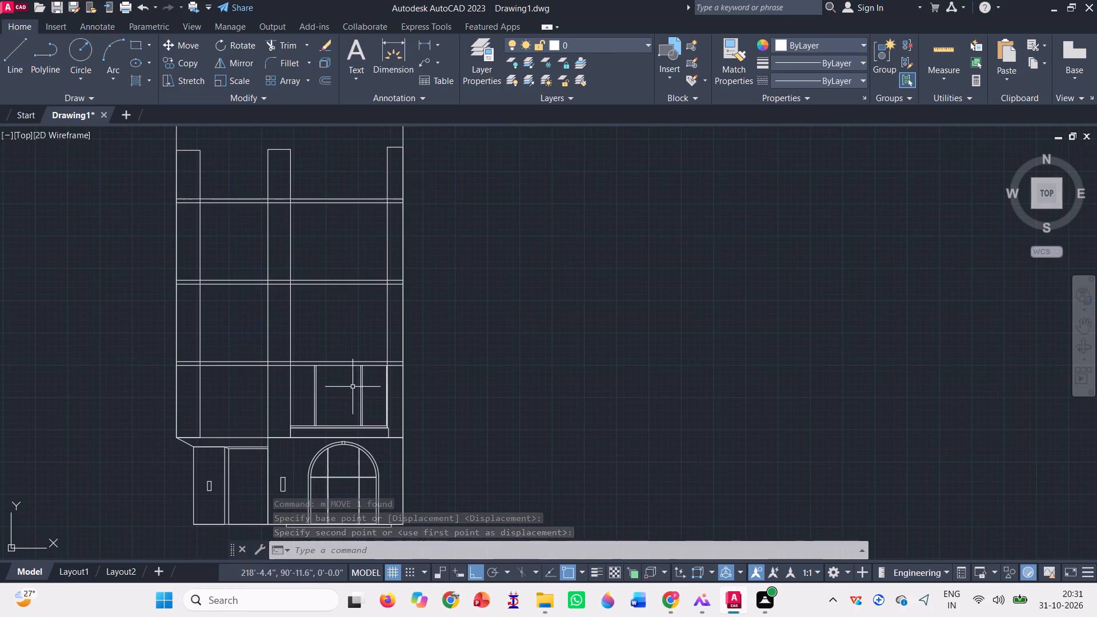
pyautogui.scroll(1, 334, 391)
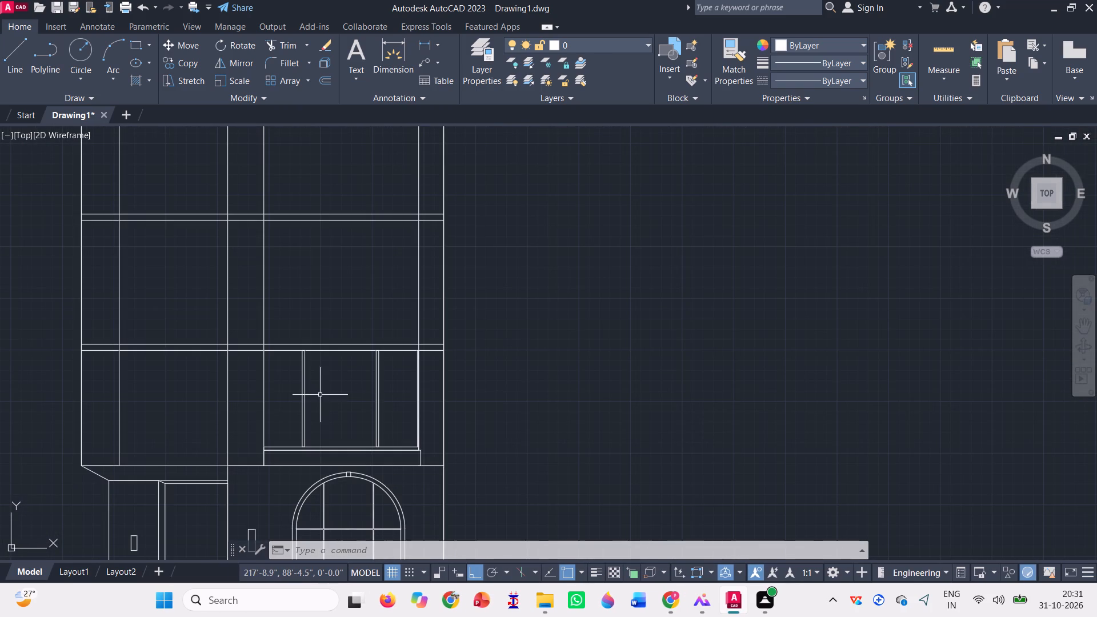
pyautogui.click(130, 43)
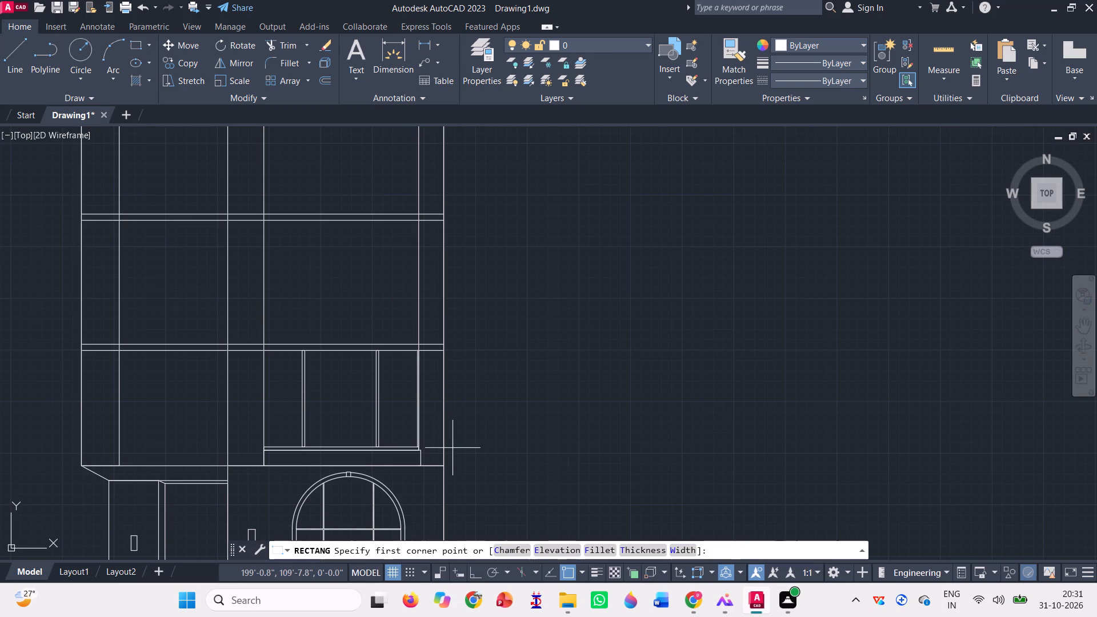
pyautogui.scroll(2, 416, 418)
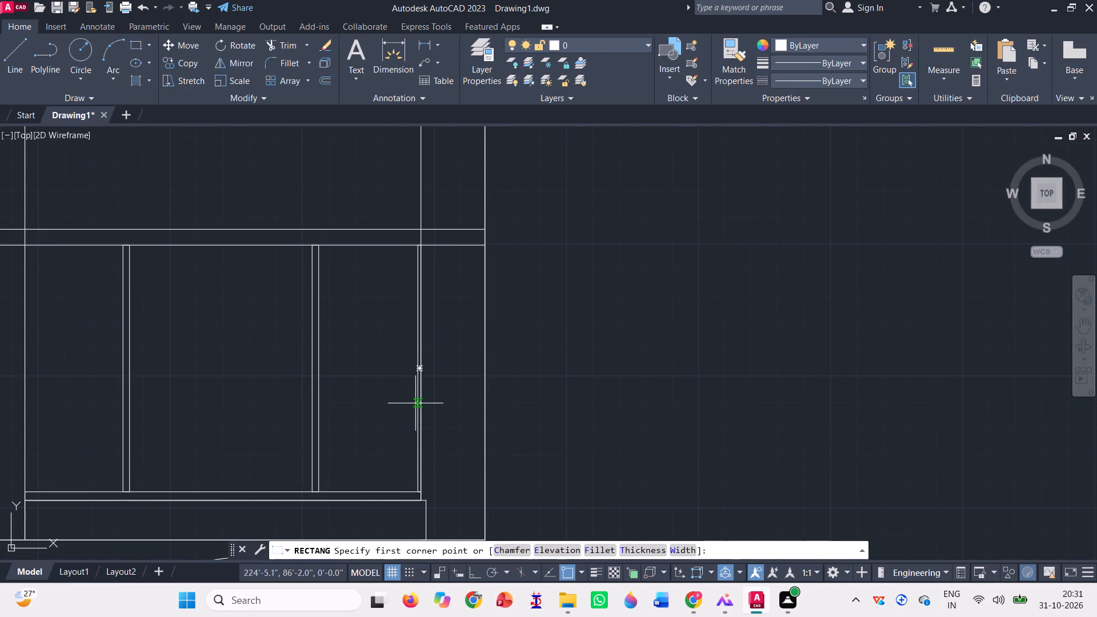
pyautogui.click(415, 402)
pyautogui.scroll(-1, 378, 390)
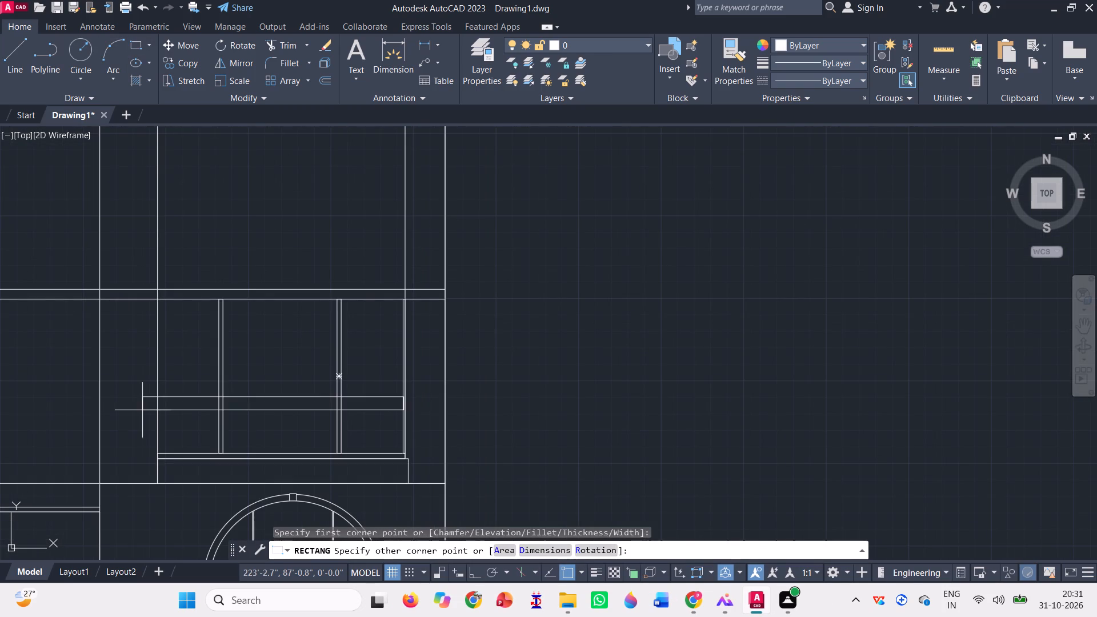
pyautogui.scroll(2, 167, 414)
pyautogui.scroll(2, 138, 359)
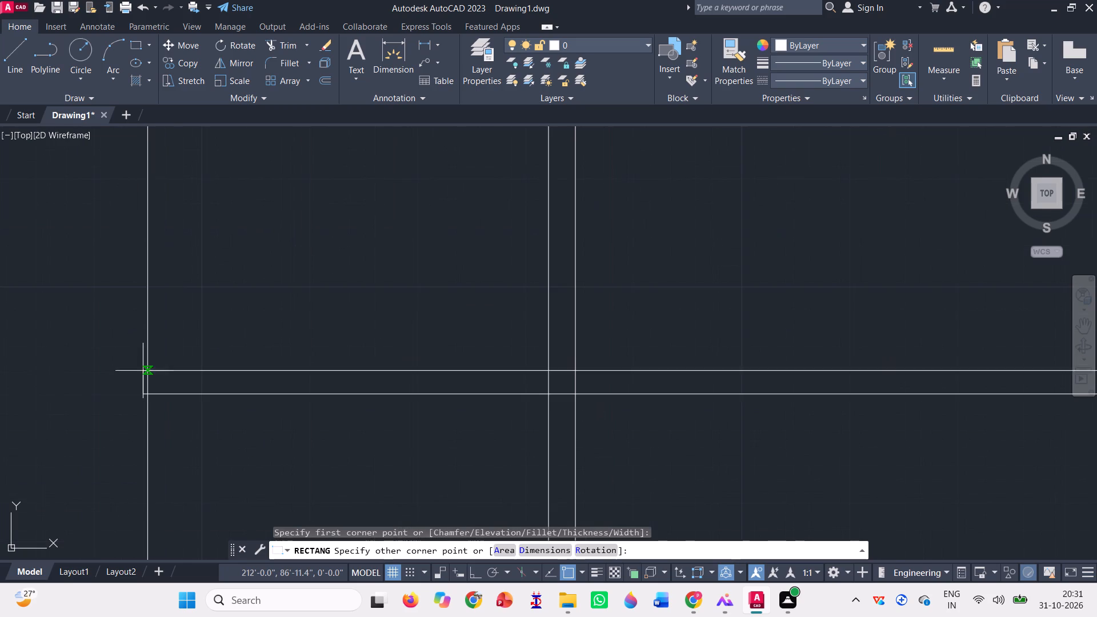
pyautogui.scroll(2, 147, 383)
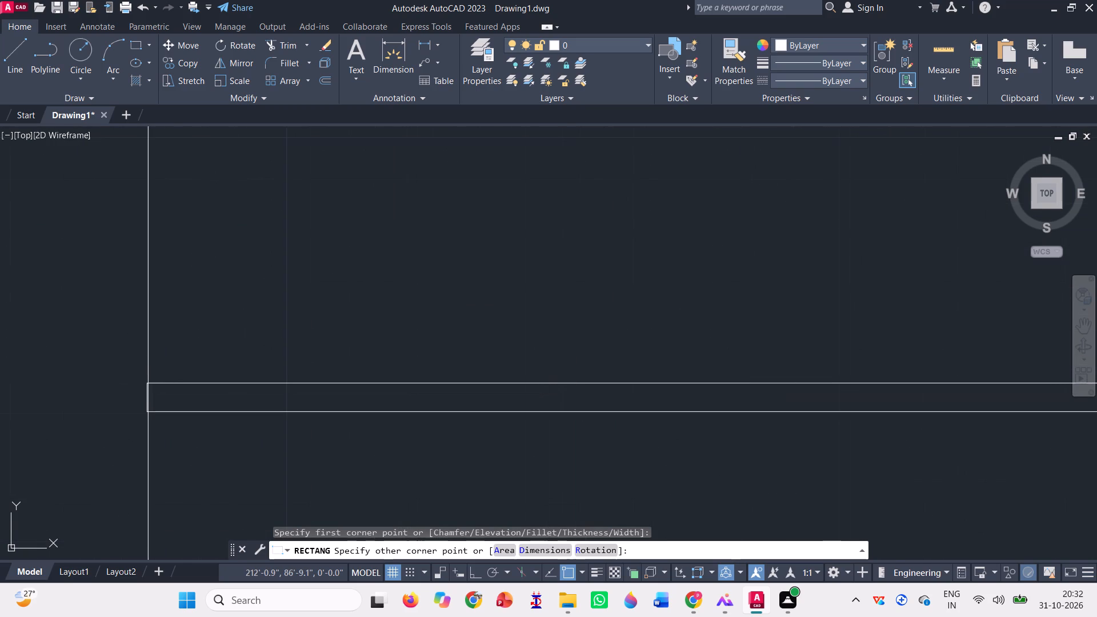
pyautogui.click(147, 392)
pyautogui.scroll(-6, 145, 395)
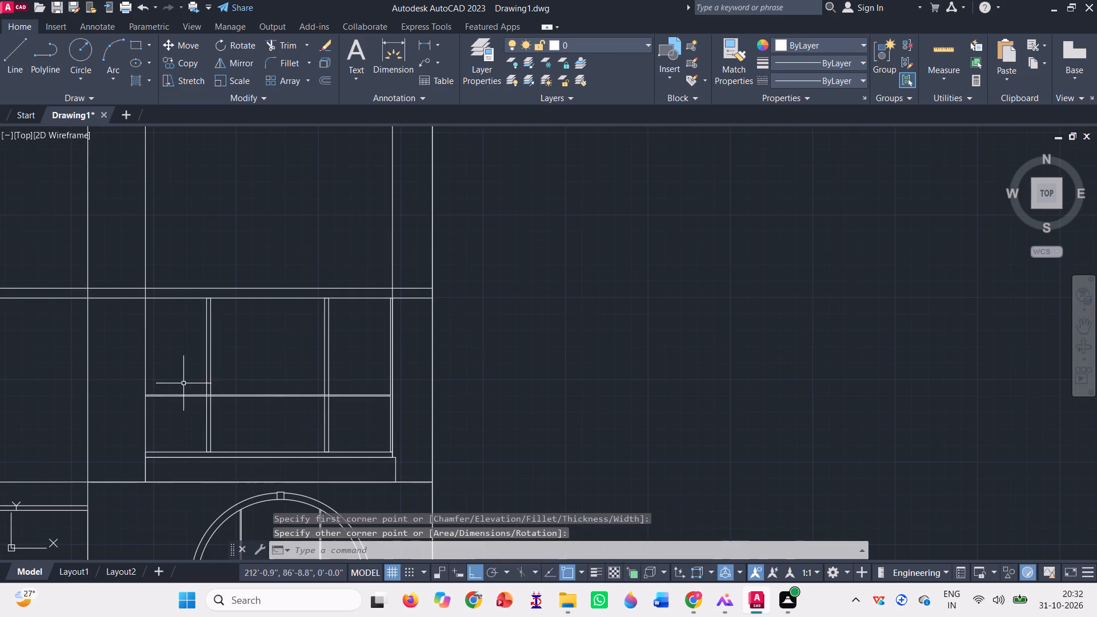
# Draw a narrow vertical rectangle between the two mullions, from the top of the sill strip up to the transom's underside.
pyautogui.click(135, 46)
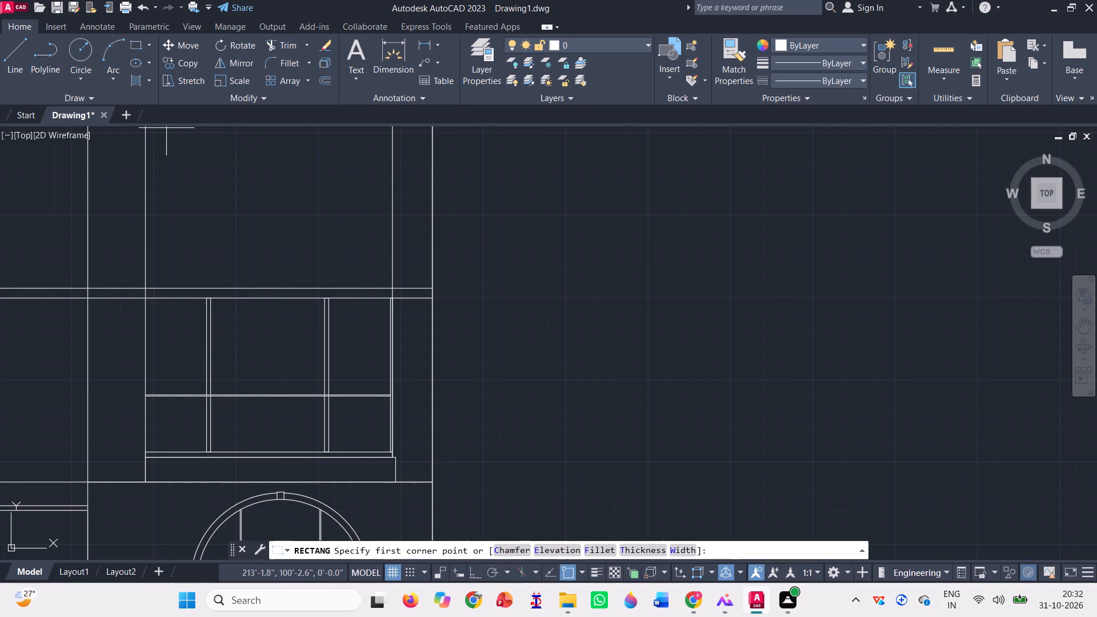
pyautogui.scroll(3, 267, 451)
pyautogui.click(269, 455)
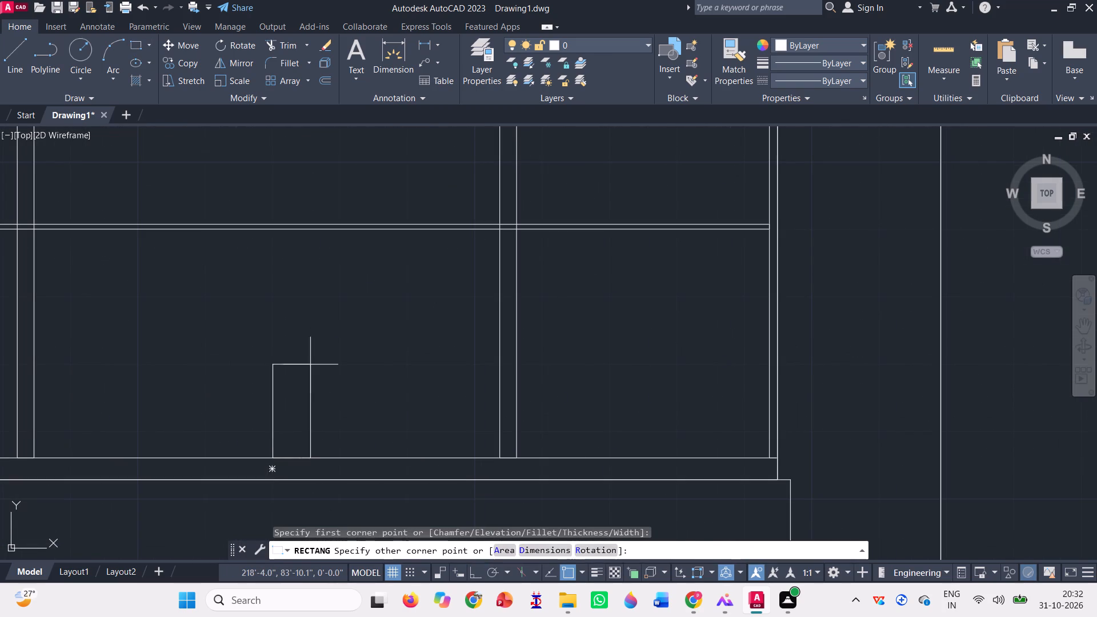
pyautogui.scroll(1, 273, 225)
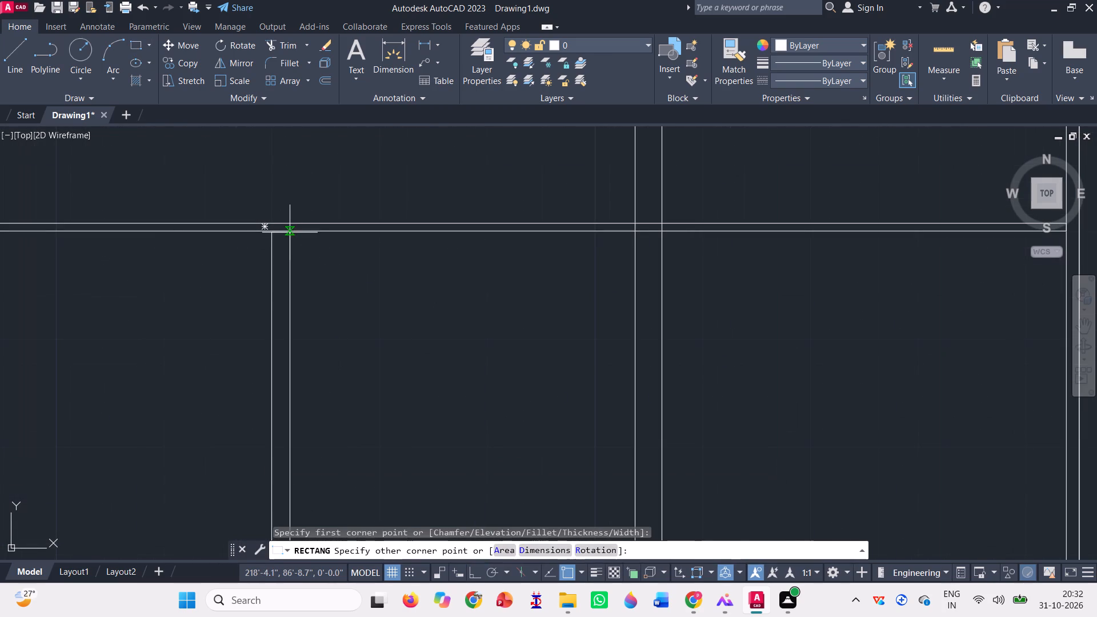
pyautogui.click(291, 230)
pyautogui.scroll(-2, 275, 288)
# Move the short vertical bar left by half its width along the sill, from its bottom midpoint to its bottom-left corner.
pyautogui.click(293, 316)
pyautogui.click(265, 306)
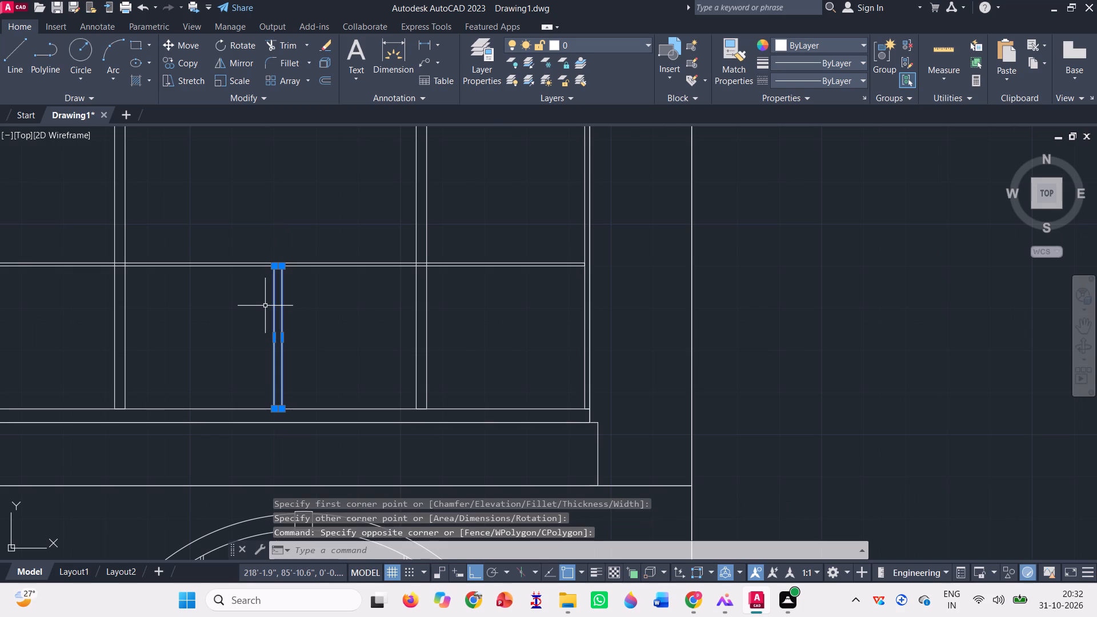
pyautogui.write('m')
pyautogui.press('space')
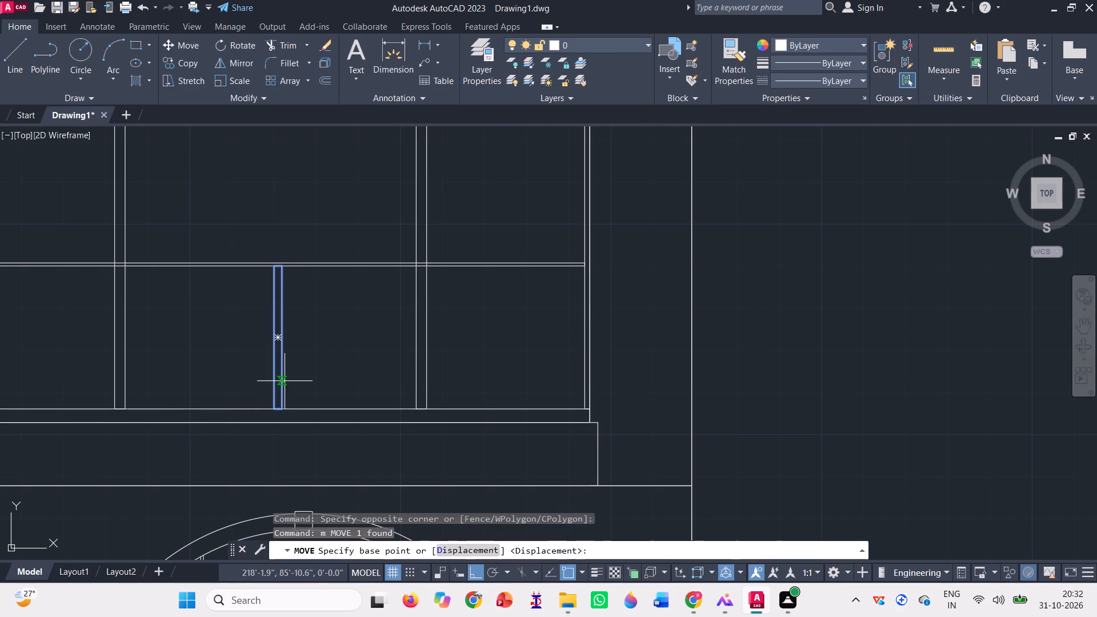
pyautogui.scroll(2, 270, 396)
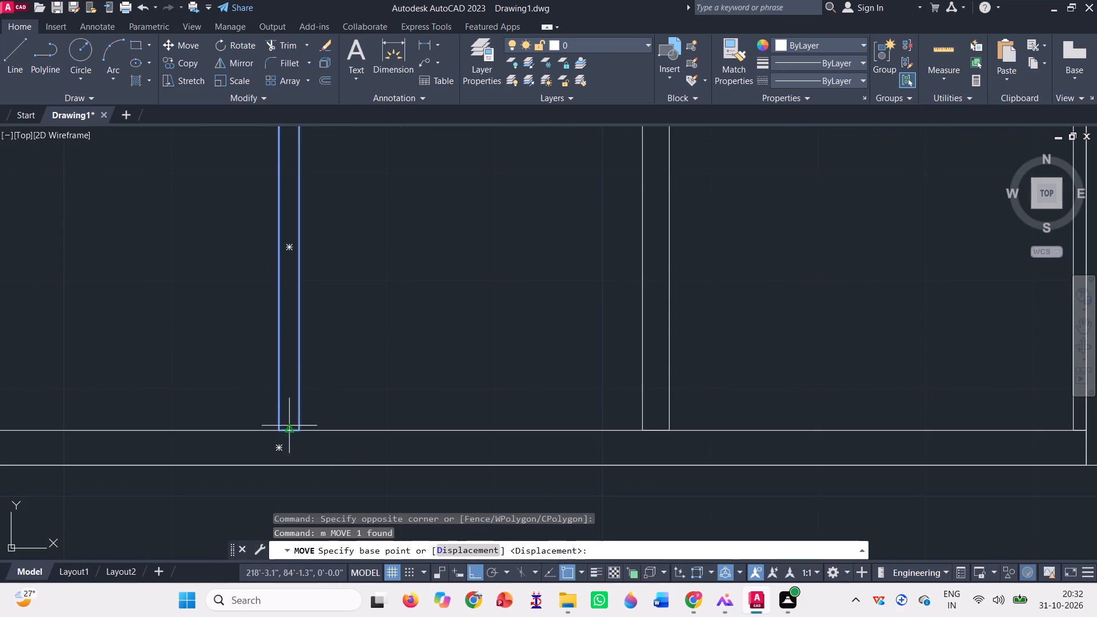
pyautogui.click(285, 427)
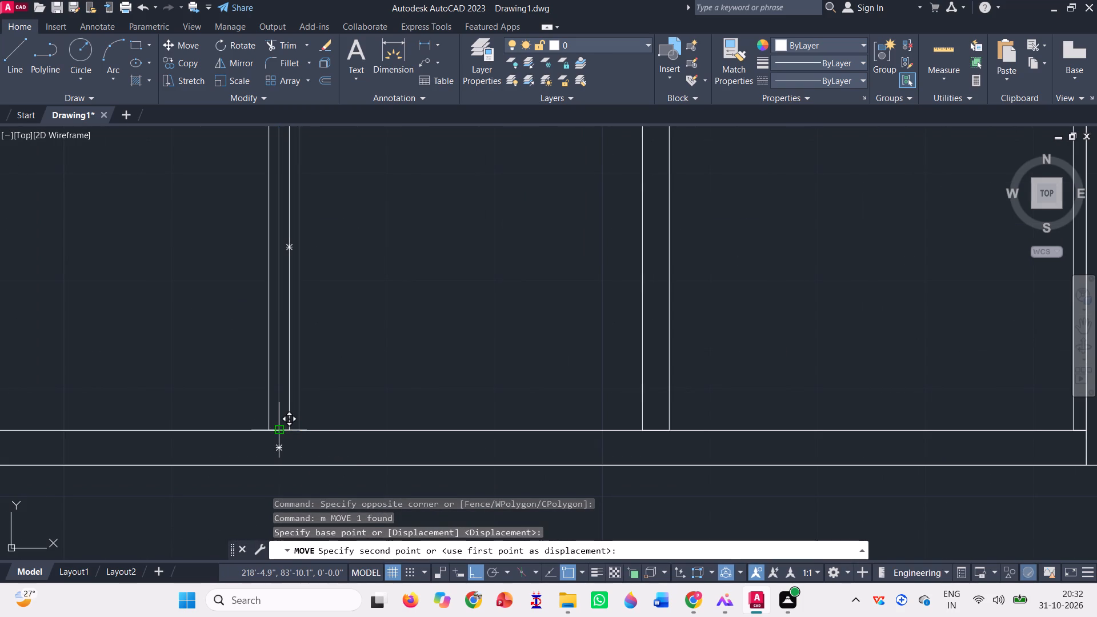
pyautogui.click(280, 427)
pyautogui.scroll(-3, 278, 436)
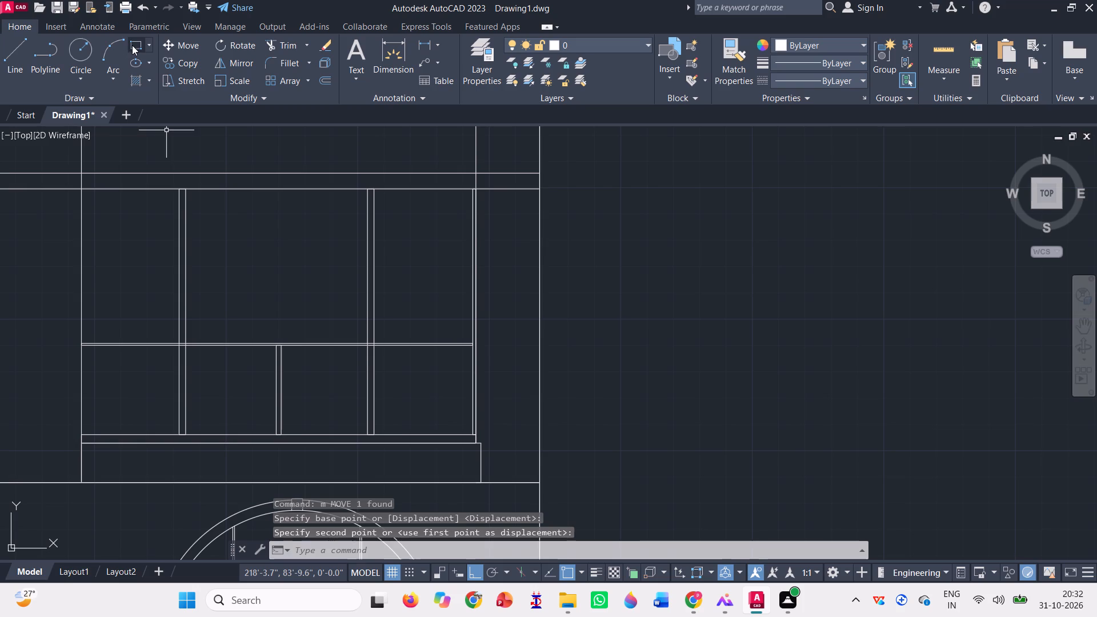
# Draw a half-width rectangle over the short bar's right half, from its top midpoint to its bottom-right corner at the sill.
pyautogui.click(132, 43)
pyautogui.scroll(3, 267, 359)
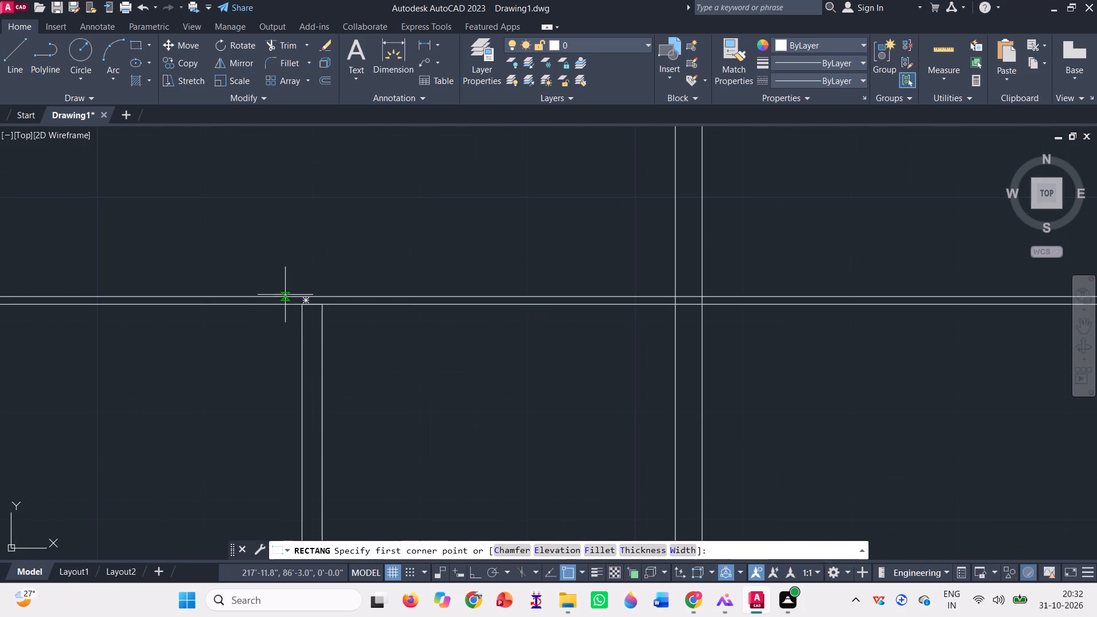
pyautogui.scroll(2, 315, 302)
pyautogui.click(309, 306)
pyautogui.scroll(-2, 312, 344)
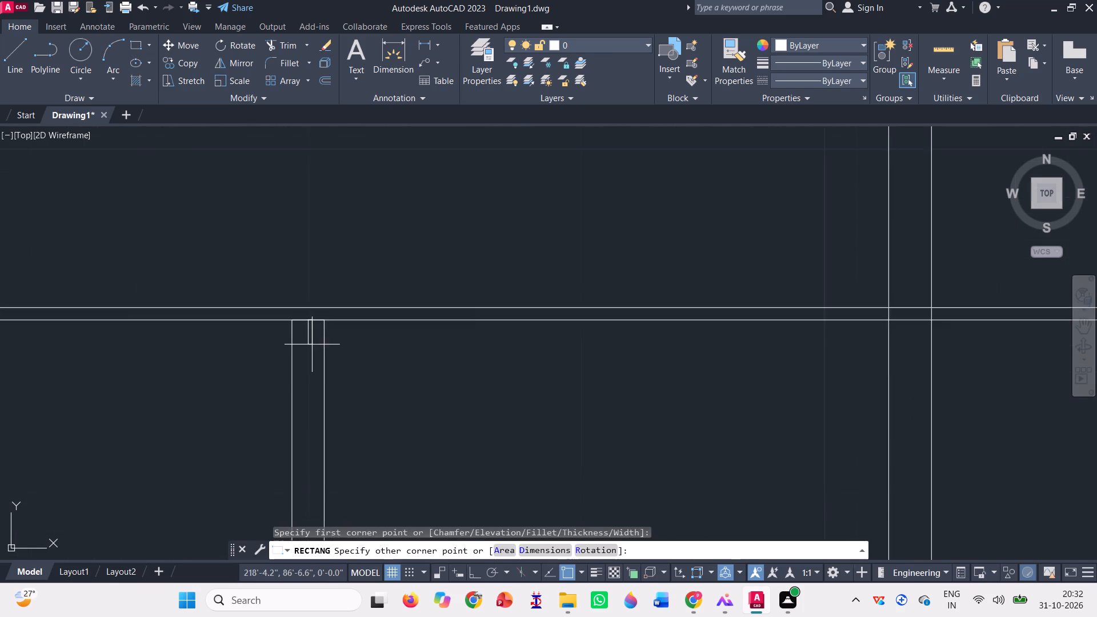
pyautogui.scroll(-2, 325, 402)
pyautogui.scroll(1, 323, 521)
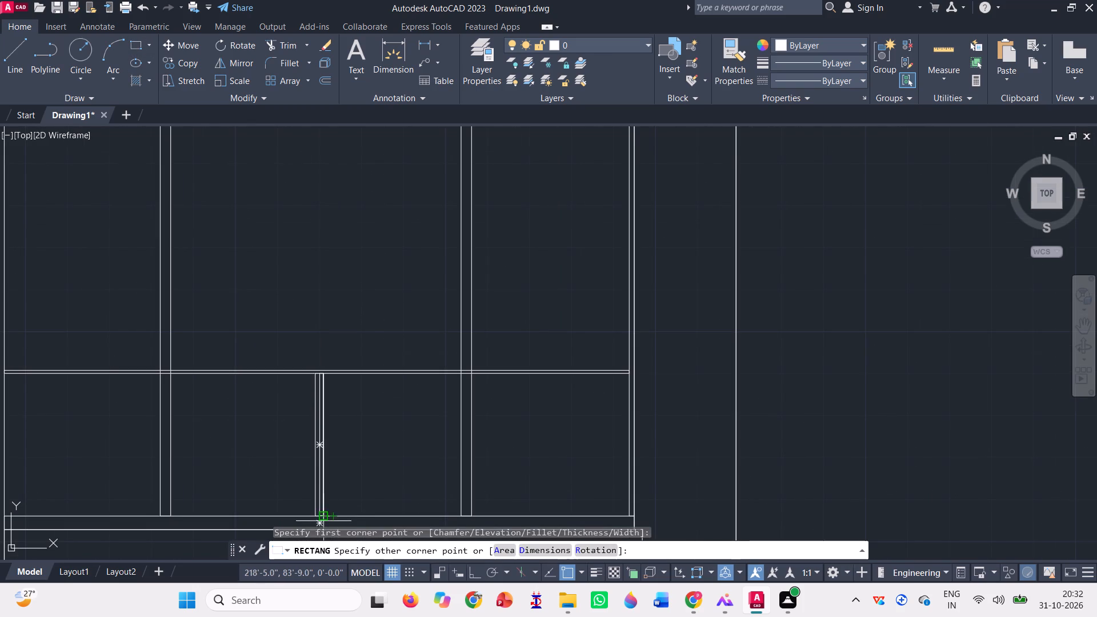
pyautogui.scroll(1, 323, 521)
pyautogui.click(326, 509)
pyautogui.scroll(-1, 347, 460)
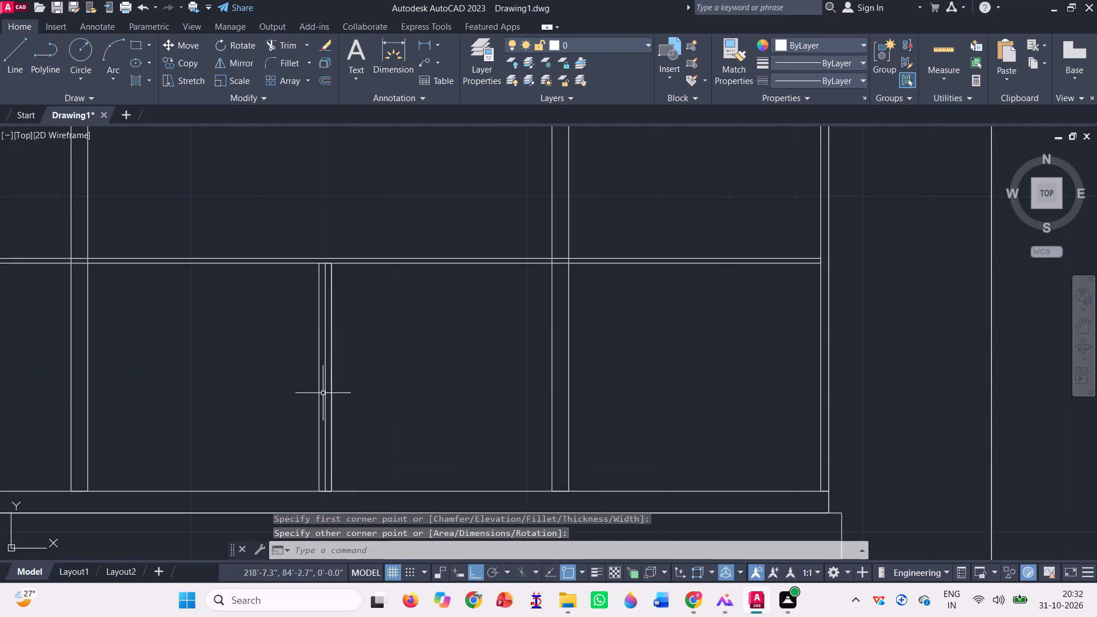
# Erase the original wider short bar, keeping the half-width rectangle.
pyautogui.click(317, 386)
pyautogui.press('Delete')
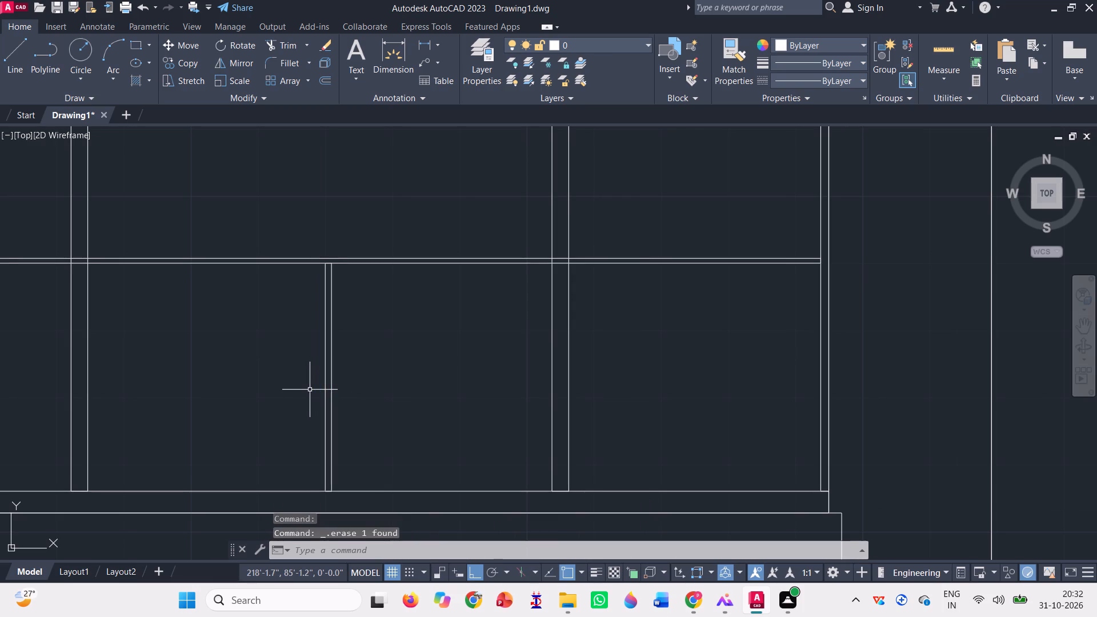
# Move the half-width bar left by half its width along the sill, from its bottom midpoint to its bottom-left corner.
pyautogui.click(348, 387)
pyautogui.click(294, 360)
pyautogui.write('m')
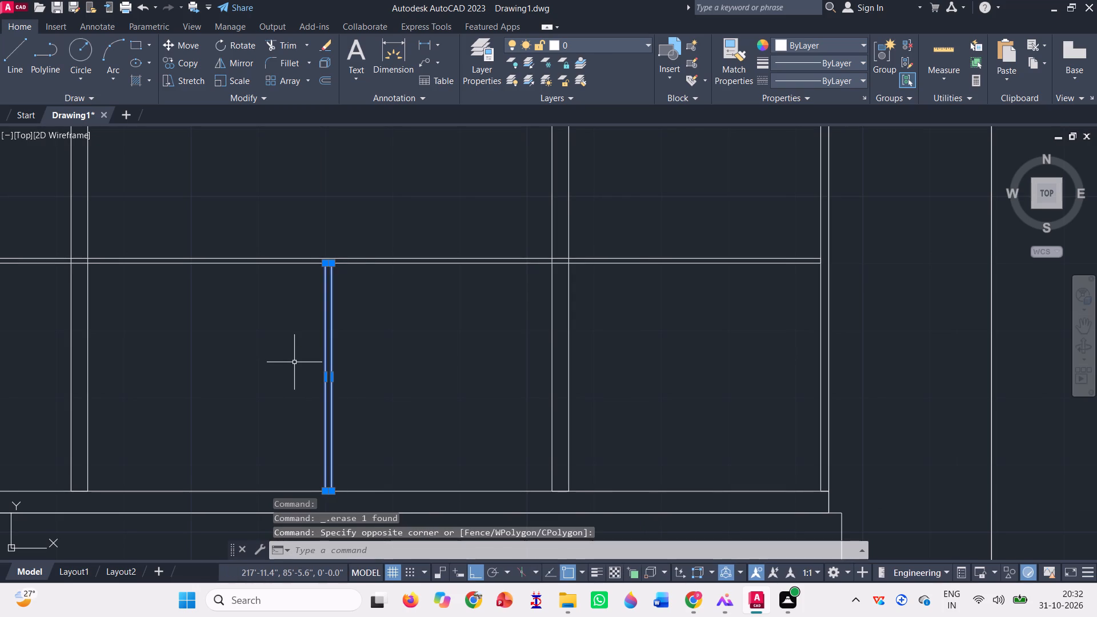
pyautogui.press('space')
pyautogui.scroll(-1, 294, 362)
pyautogui.scroll(2, 320, 476)
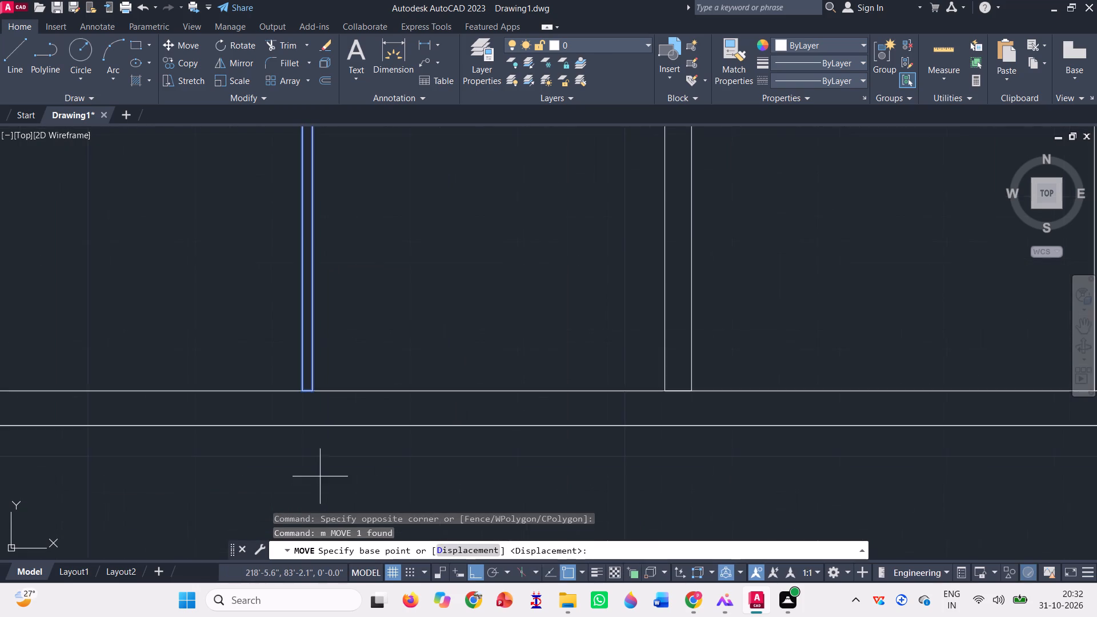
pyautogui.scroll(3, 323, 384)
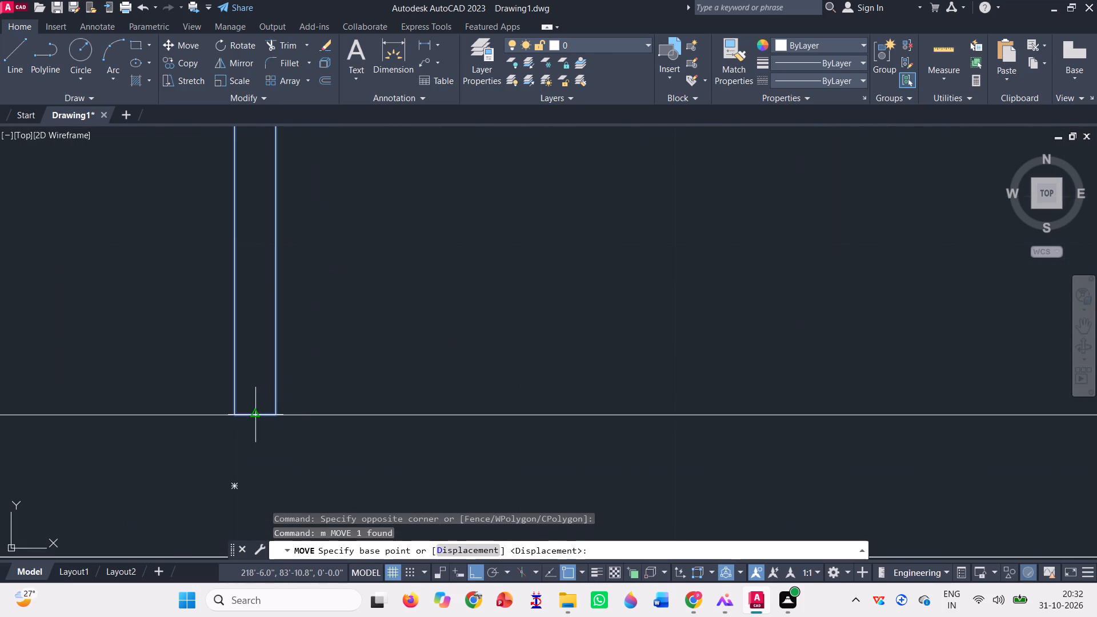
pyautogui.click(258, 414)
pyautogui.click(230, 412)
pyautogui.scroll(-2, 310, 423)
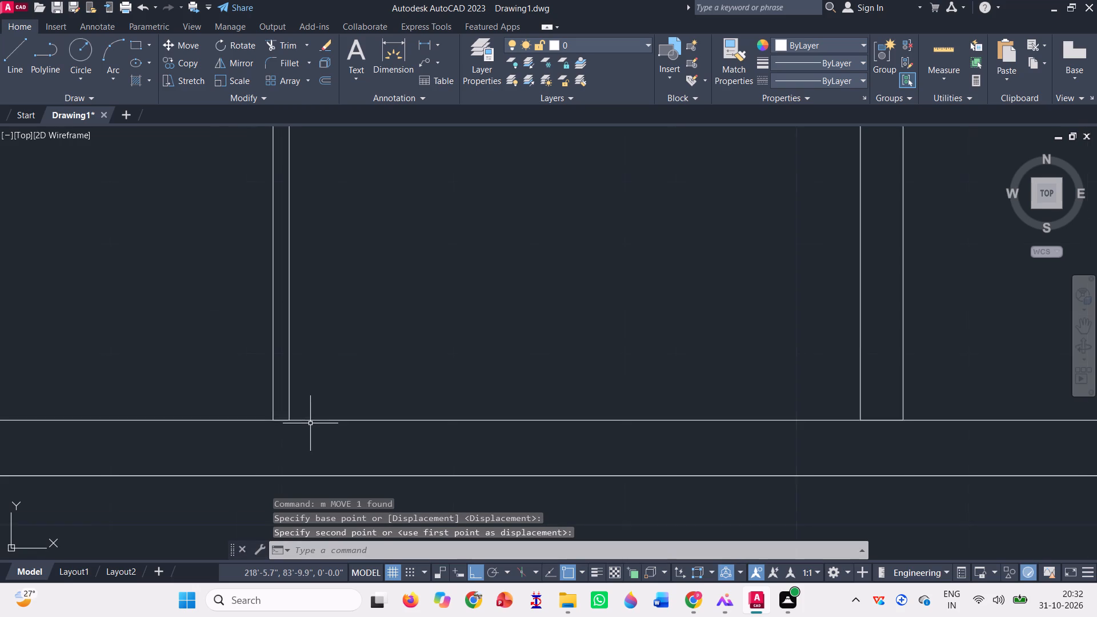
pyautogui.scroll(-5, 310, 423)
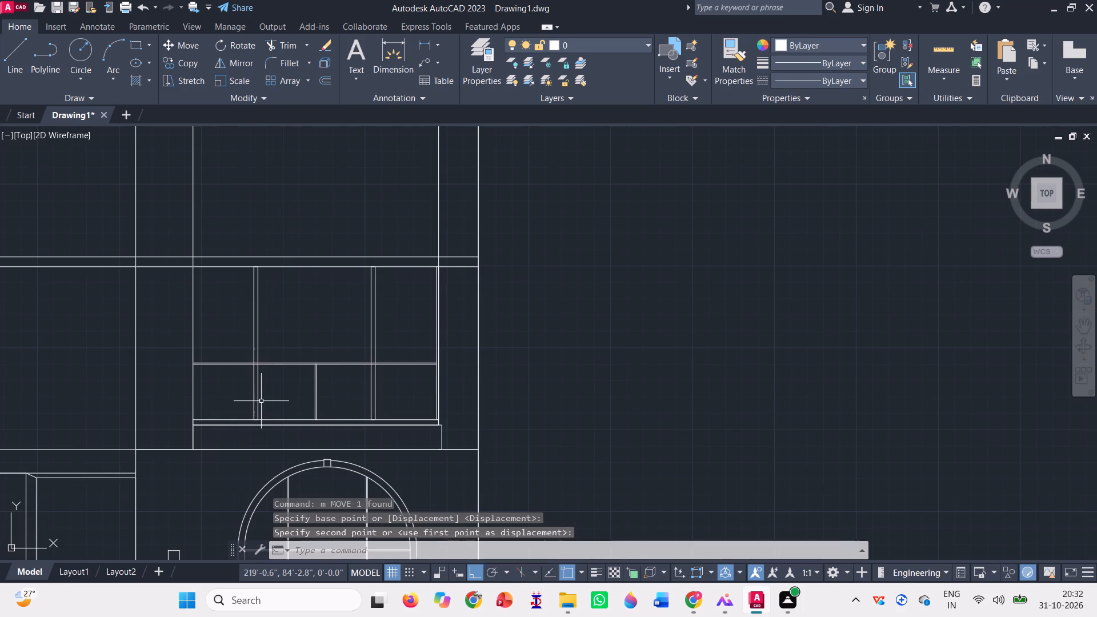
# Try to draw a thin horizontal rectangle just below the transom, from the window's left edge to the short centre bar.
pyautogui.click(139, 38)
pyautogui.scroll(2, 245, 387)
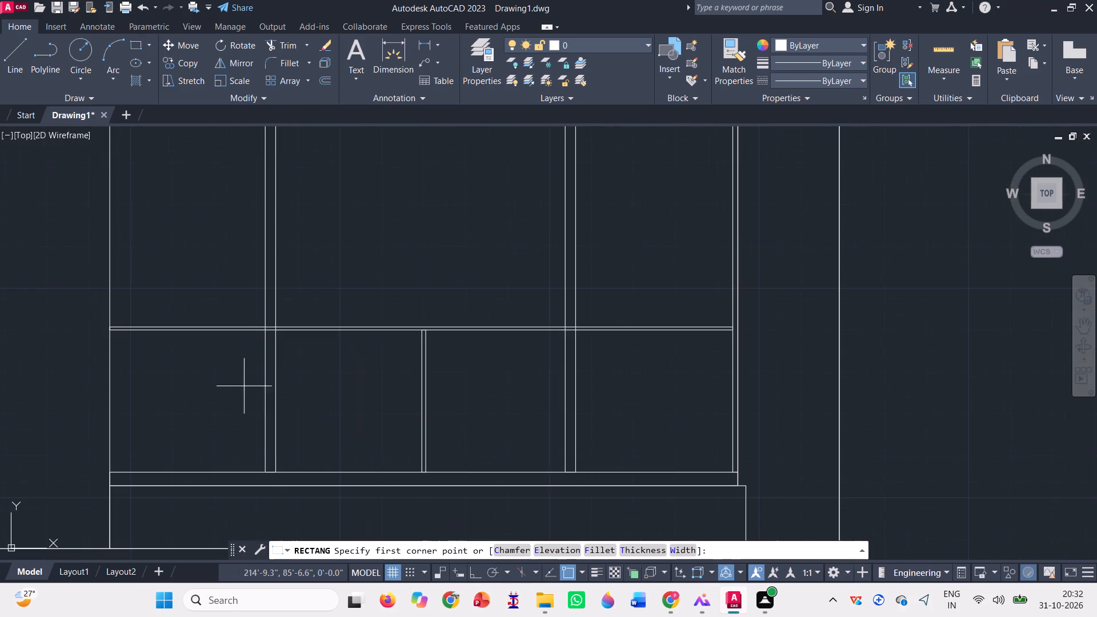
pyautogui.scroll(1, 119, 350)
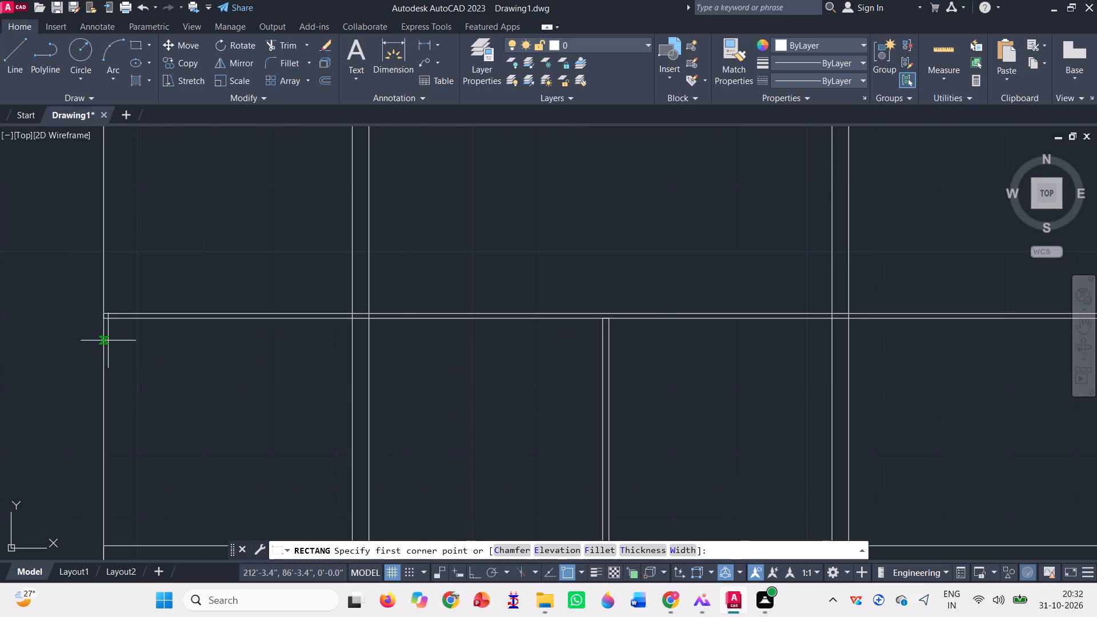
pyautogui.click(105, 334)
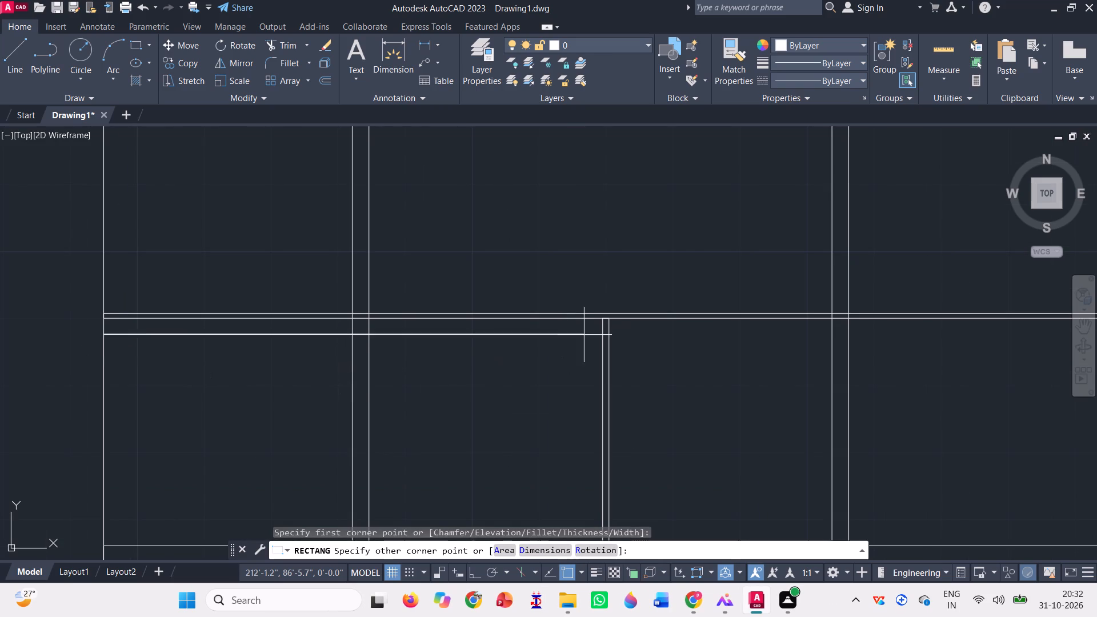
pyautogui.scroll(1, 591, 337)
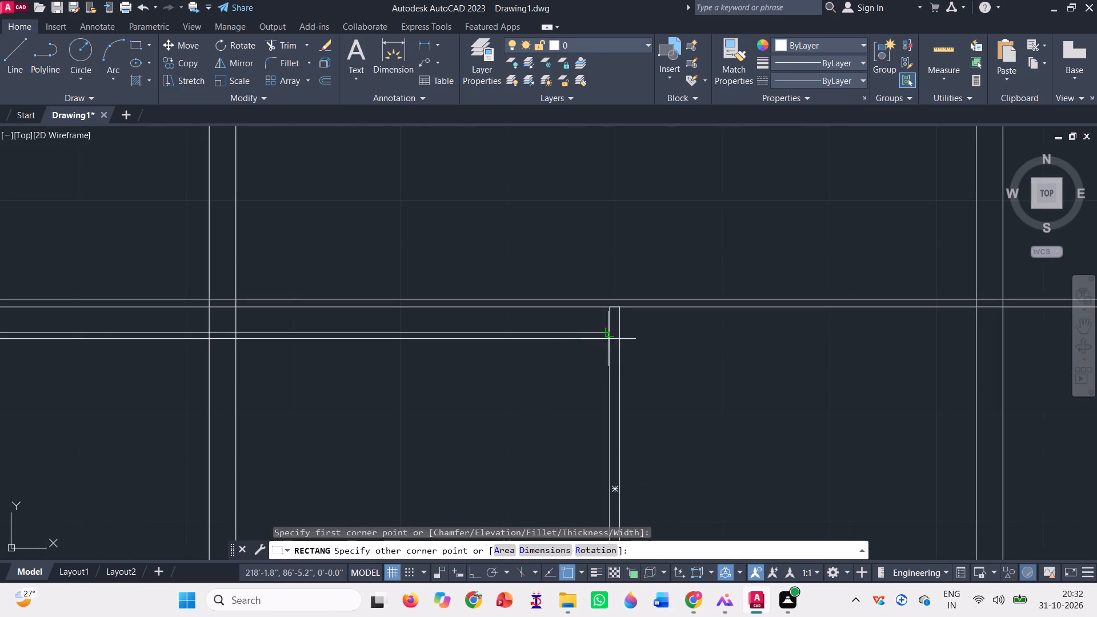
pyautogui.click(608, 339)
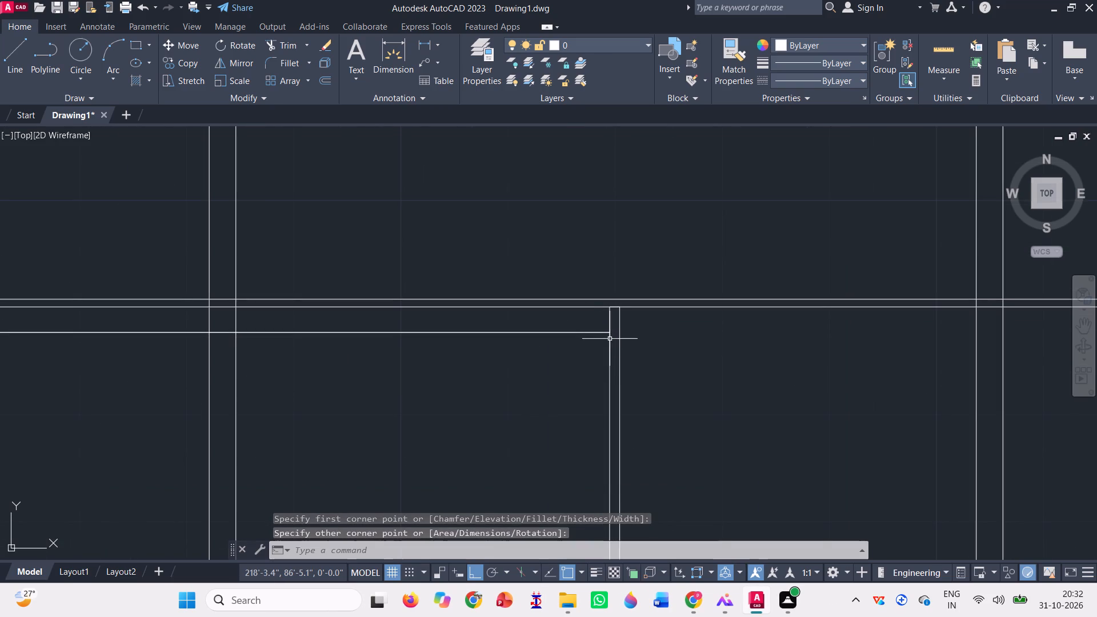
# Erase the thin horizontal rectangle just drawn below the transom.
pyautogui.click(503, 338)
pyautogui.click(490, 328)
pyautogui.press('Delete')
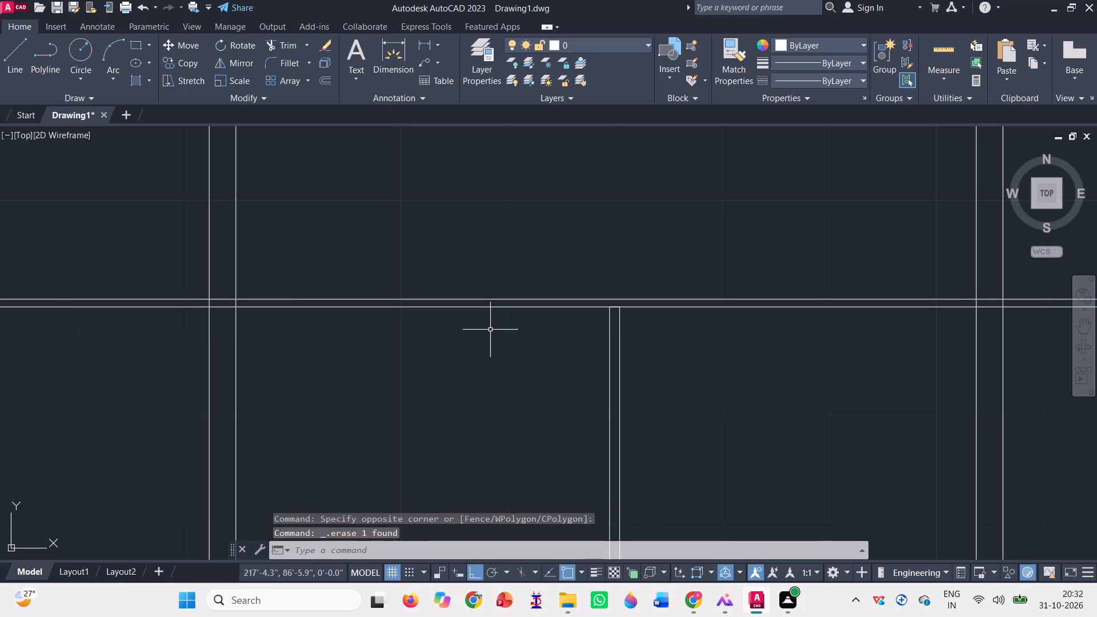
# Draw a thin horizontal rectangle just below the transom, from the window's left edge to the short centre bar.
pyautogui.scroll(-1, 486, 326)
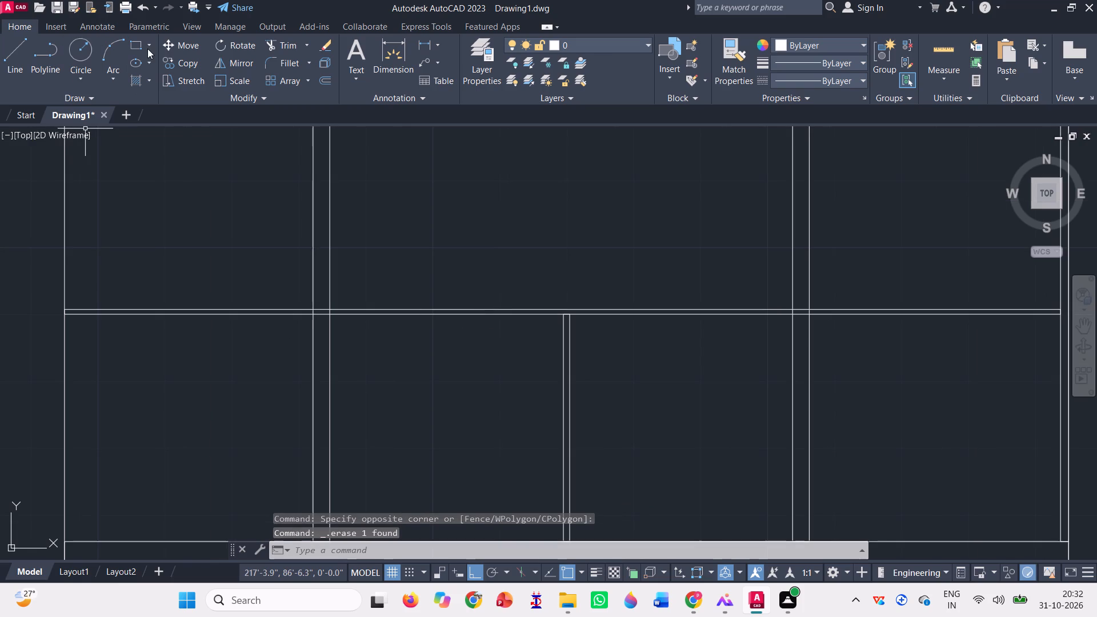
pyautogui.click(137, 45)
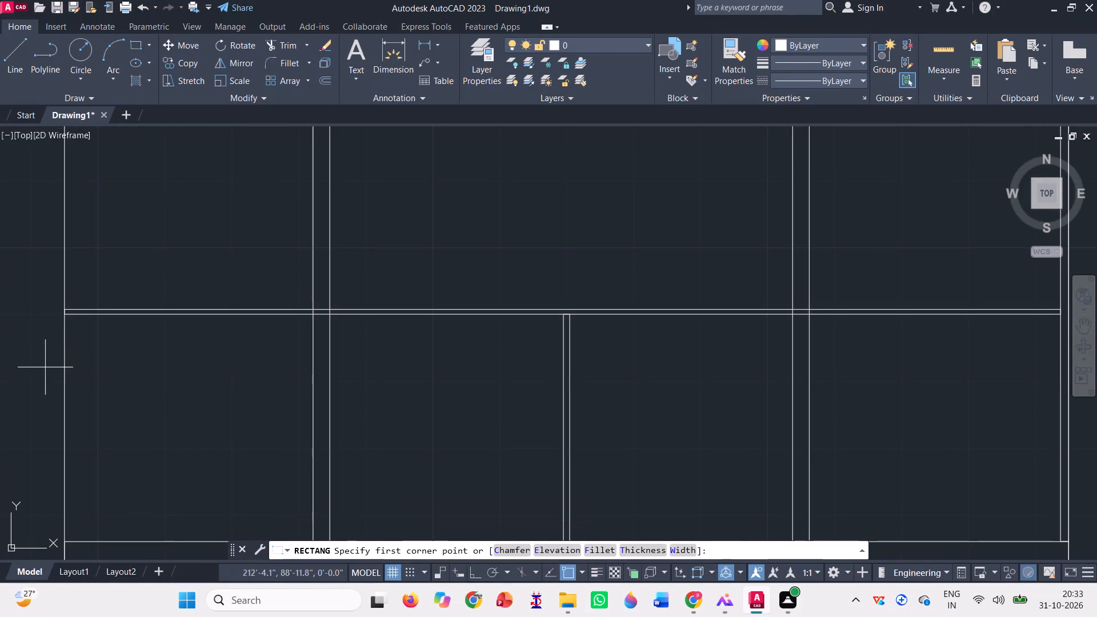
pyautogui.click(64, 335)
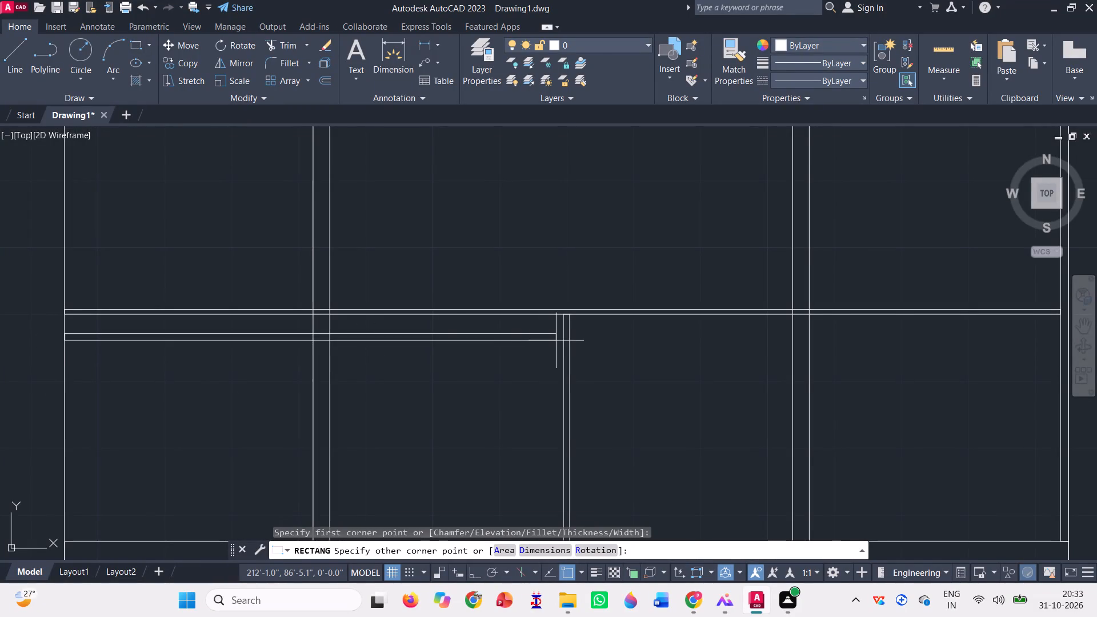
pyautogui.scroll(2, 556, 339)
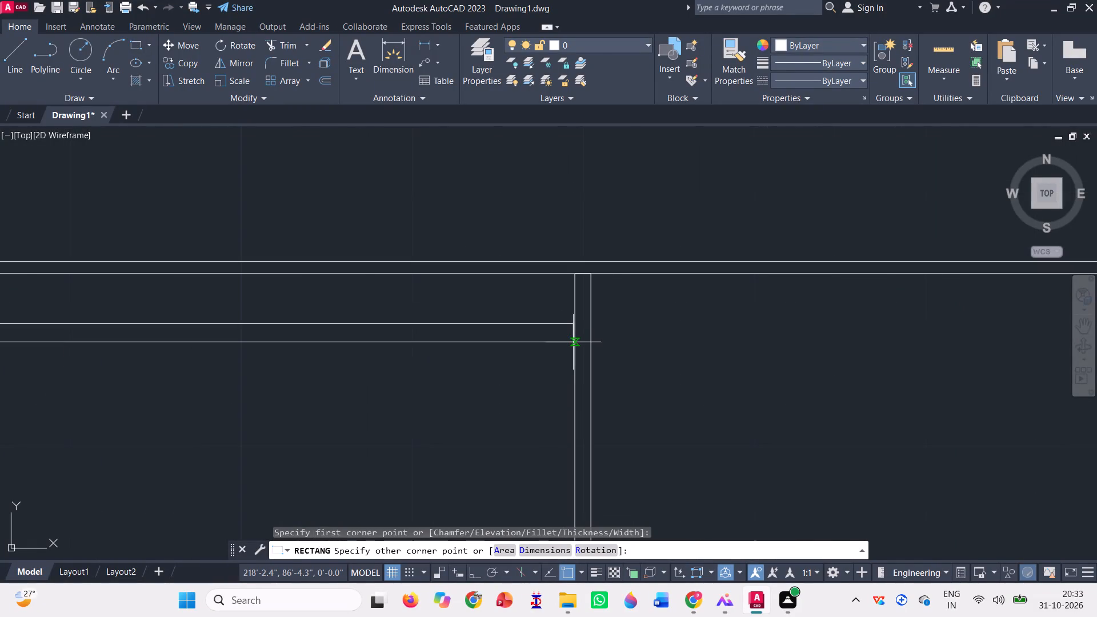
pyautogui.scroll(4, 577, 338)
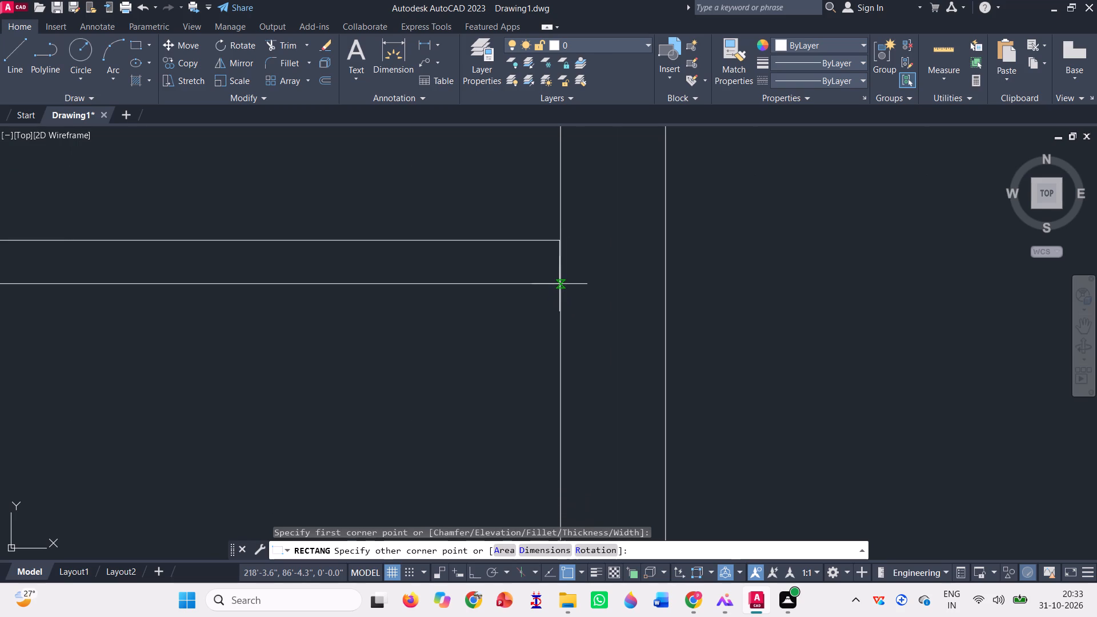
pyautogui.click(559, 282)
# Copy the thin bar downward three times at equal spacing, using the transom's lower-left corner as base point and each bar's lower-left corner as target.
pyautogui.scroll(-7, 562, 298)
pyautogui.click(467, 343)
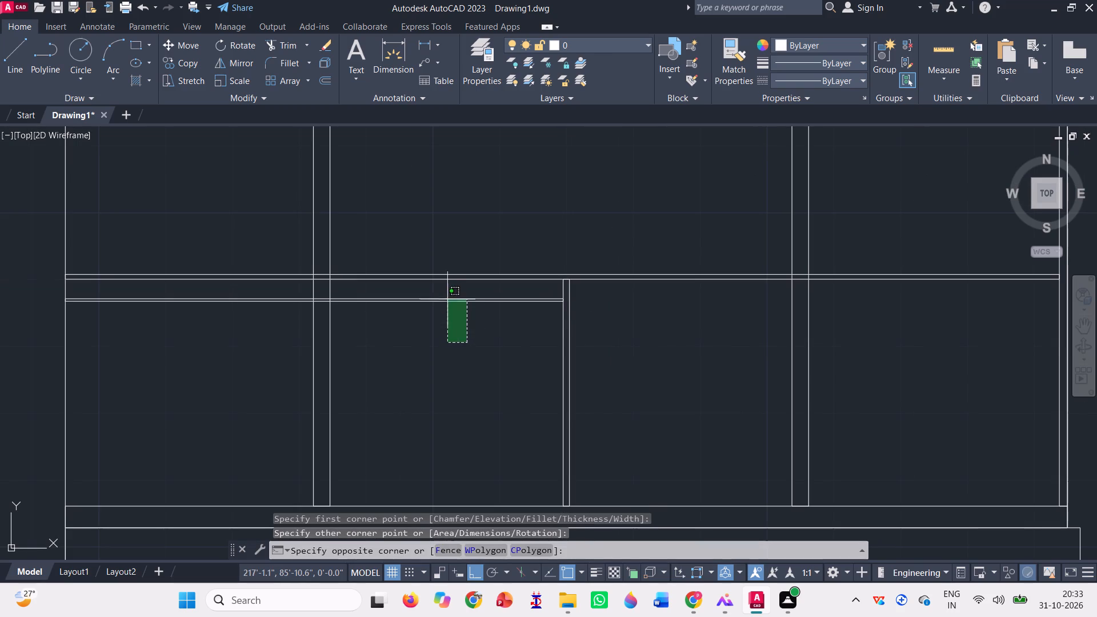
pyautogui.click(442, 295)
pyautogui.write('co')
pyautogui.press('space')
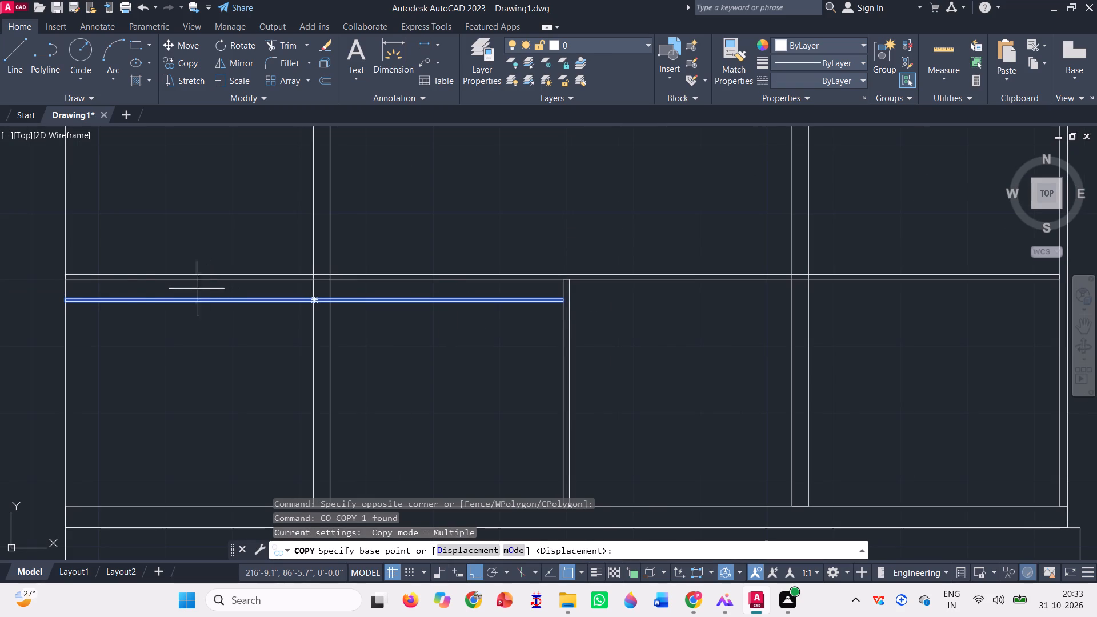
pyautogui.click(68, 278)
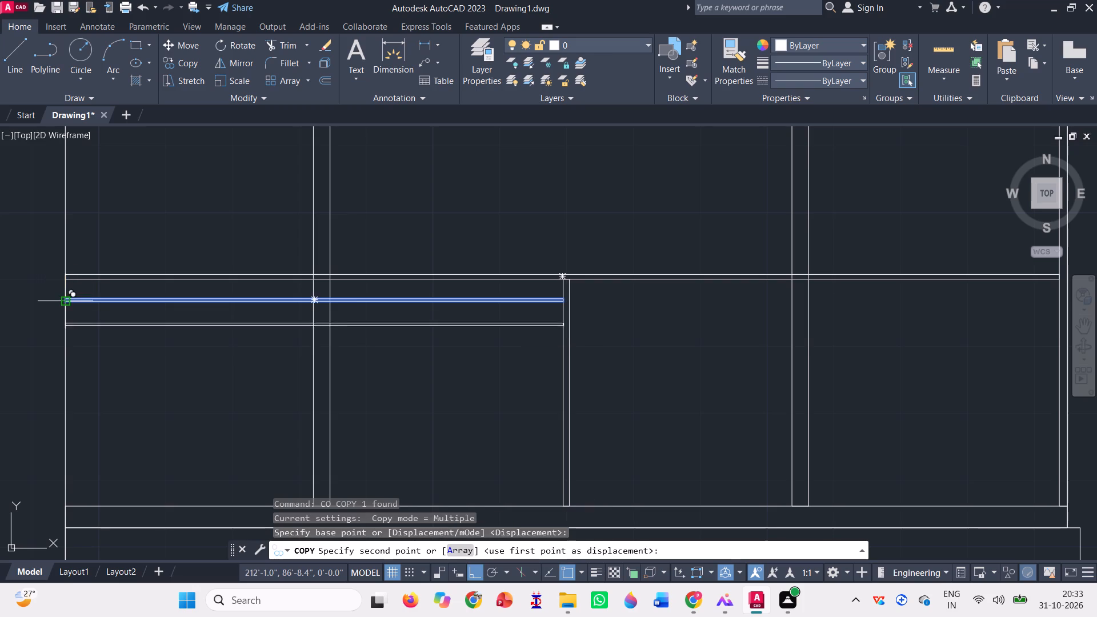
pyautogui.scroll(6, 62, 303)
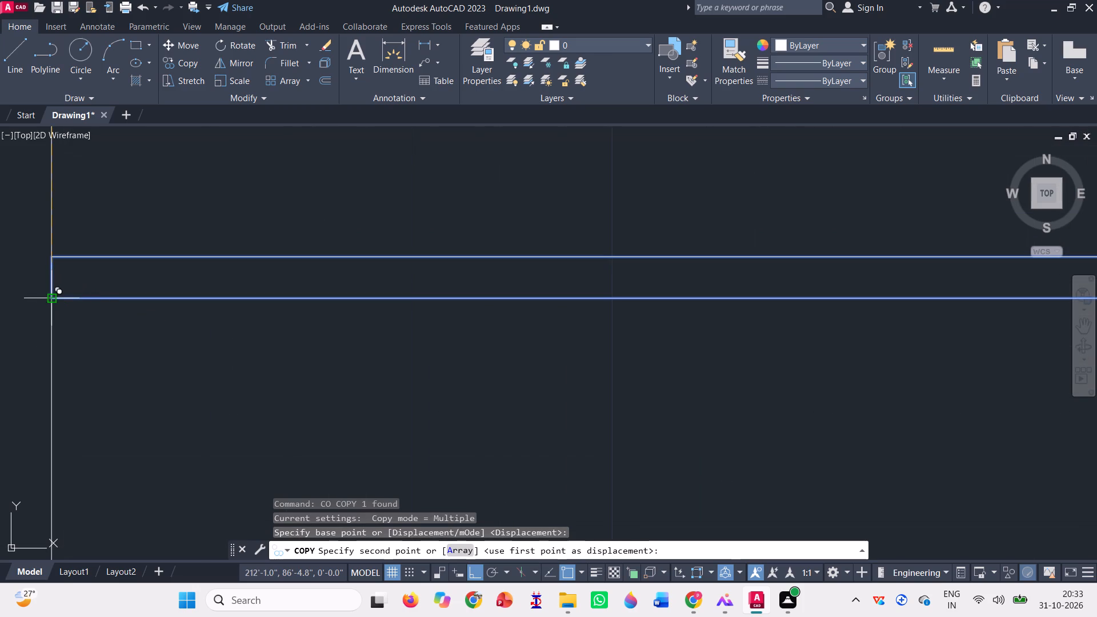
pyautogui.click(52, 295)
pyautogui.scroll(-5, 67, 220)
pyautogui.scroll(3, 82, 277)
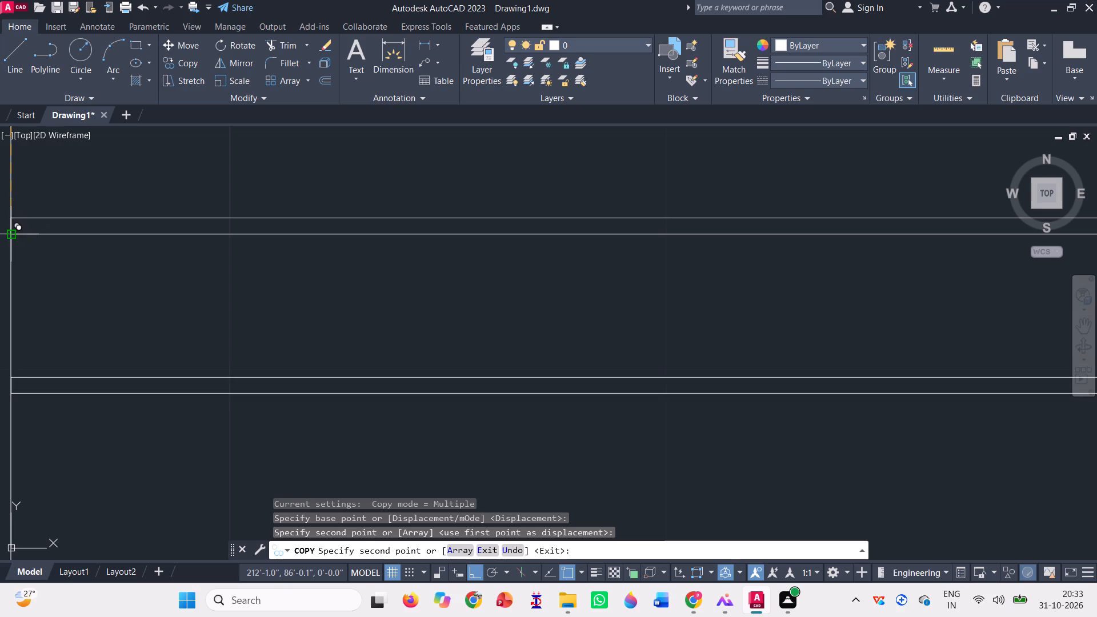
pyautogui.click(14, 235)
pyautogui.scroll(-2, 65, 226)
pyautogui.scroll(2, 60, 311)
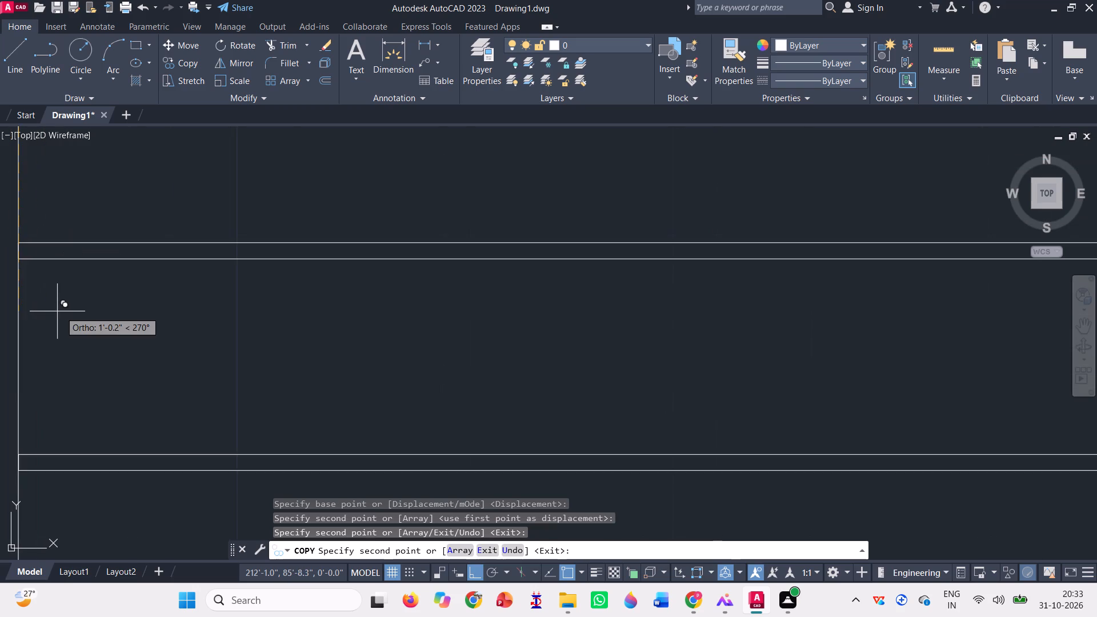
pyautogui.click(17, 257)
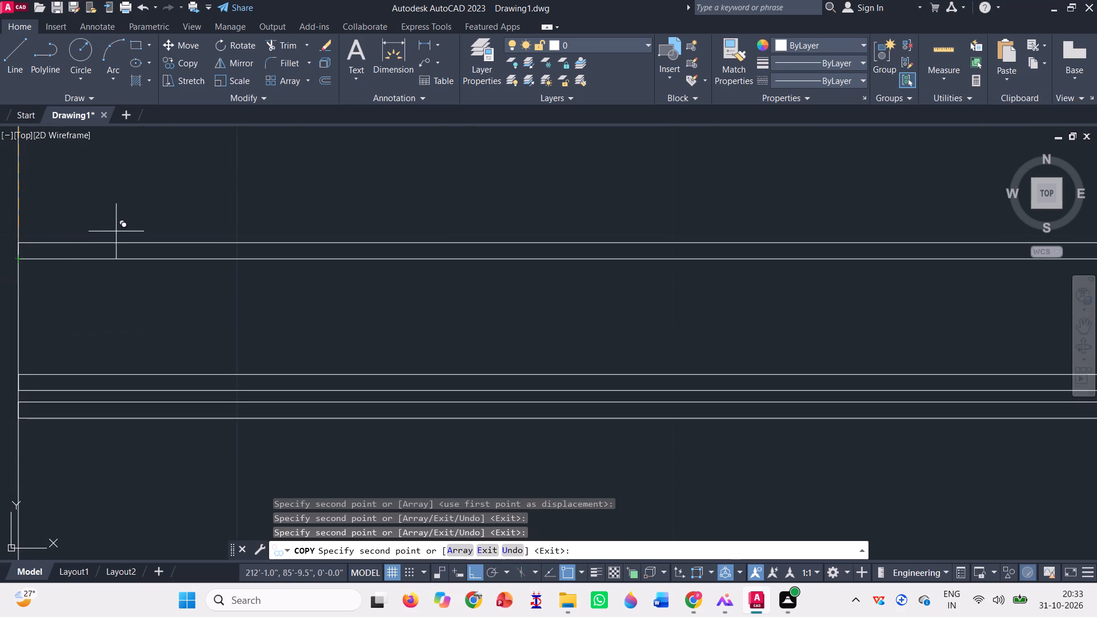
# Place five more equally spaced copies of the thin bar down the window's left edge until they reach the sill.
pyautogui.scroll(-3, 121, 220)
pyautogui.scroll(2, 97, 311)
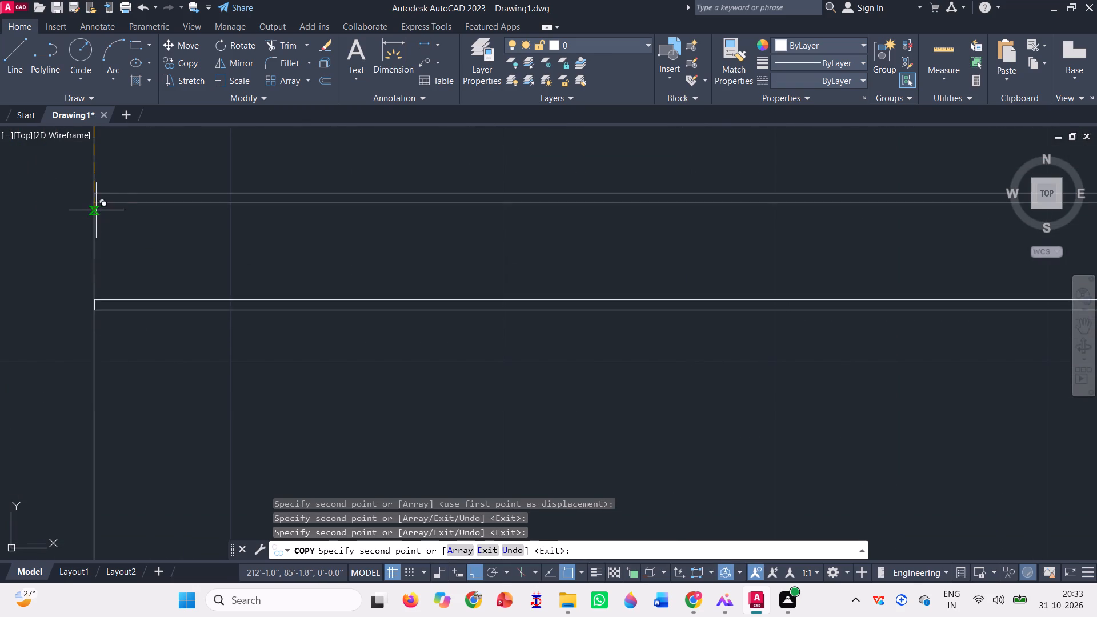
pyautogui.click(93, 201)
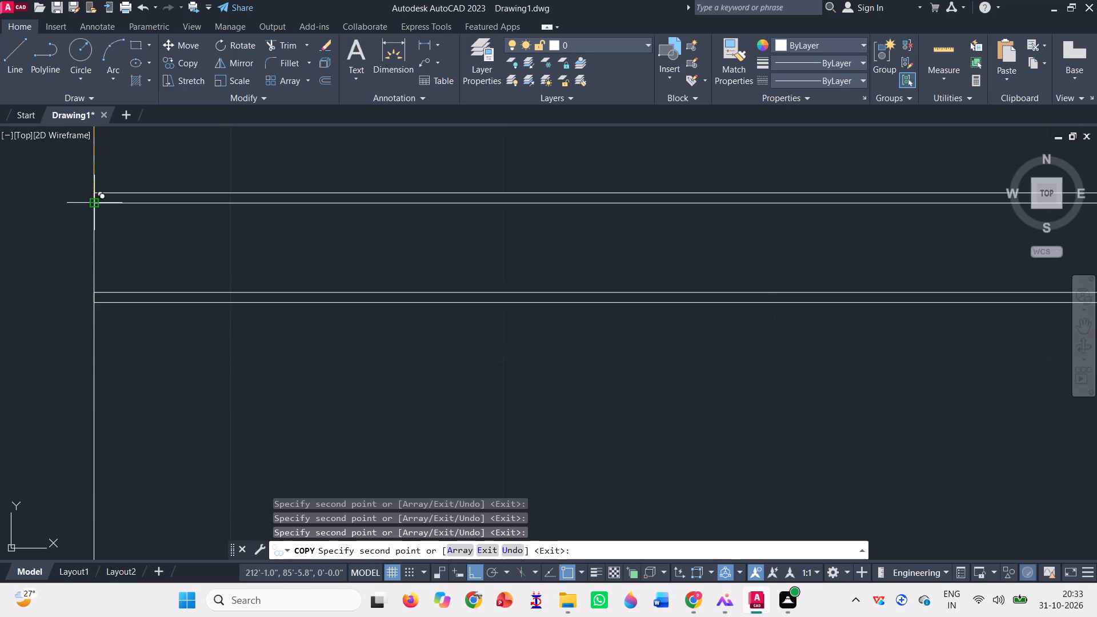
pyautogui.click(91, 302)
pyautogui.scroll(-2, 80, 267)
pyautogui.scroll(2, 90, 328)
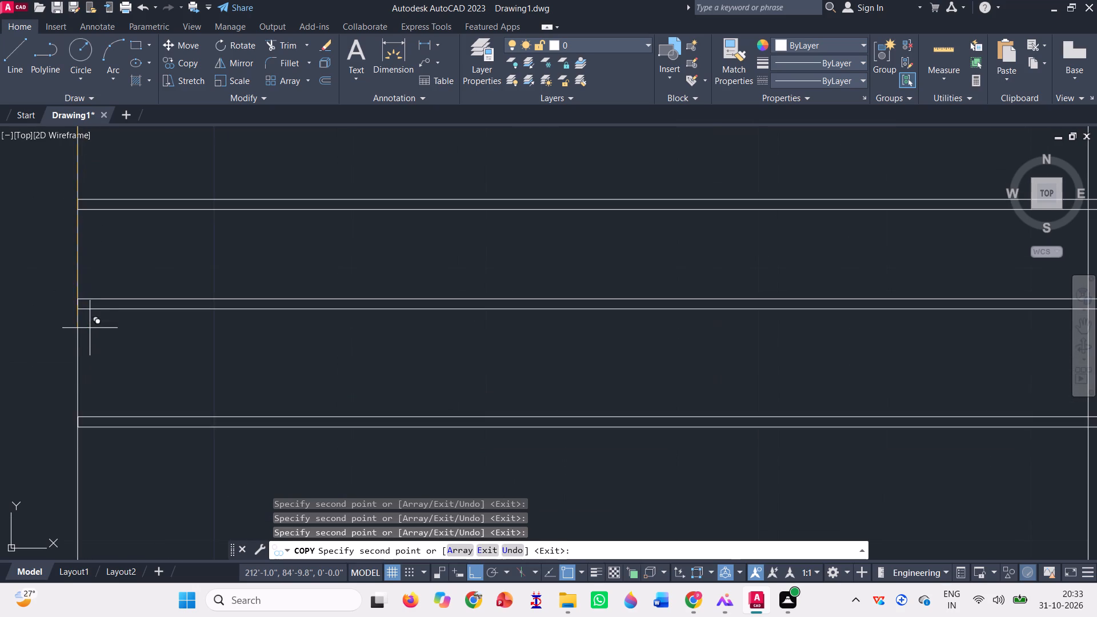
pyautogui.click(78, 306)
pyautogui.scroll(-3, 133, 255)
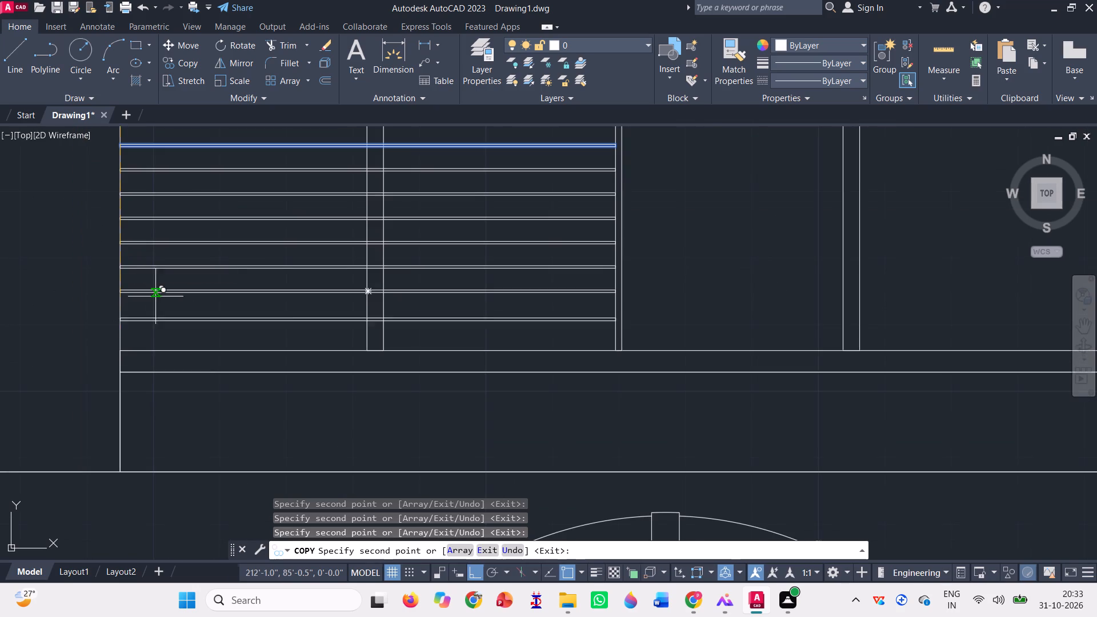
pyautogui.scroll(1, 147, 333)
pyautogui.scroll(3, 110, 267)
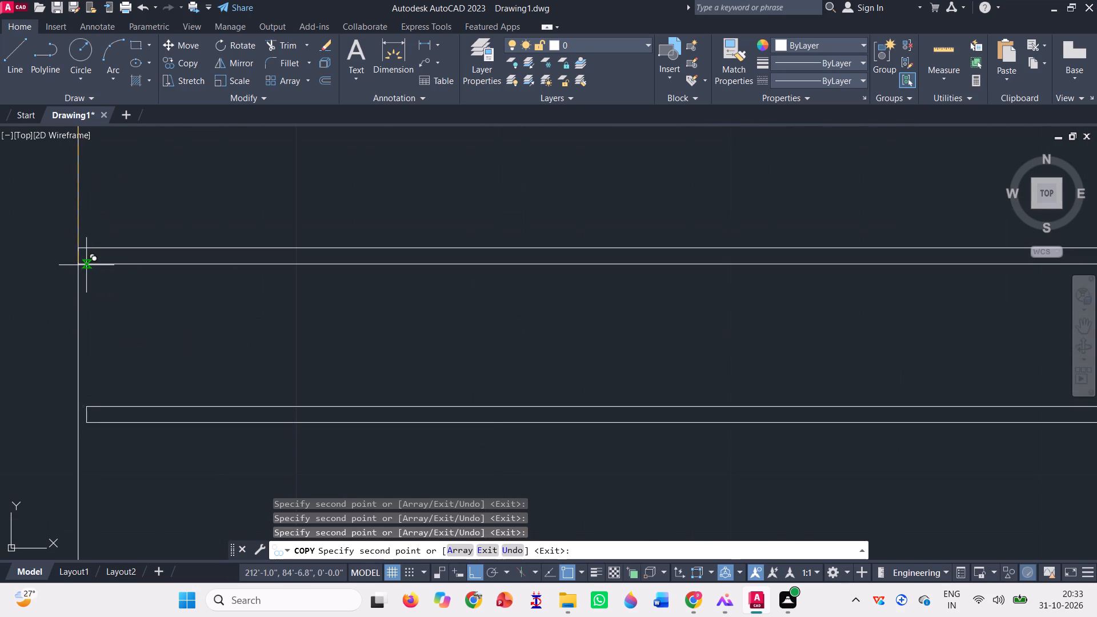
pyautogui.click(79, 263)
pyautogui.scroll(-3, 85, 268)
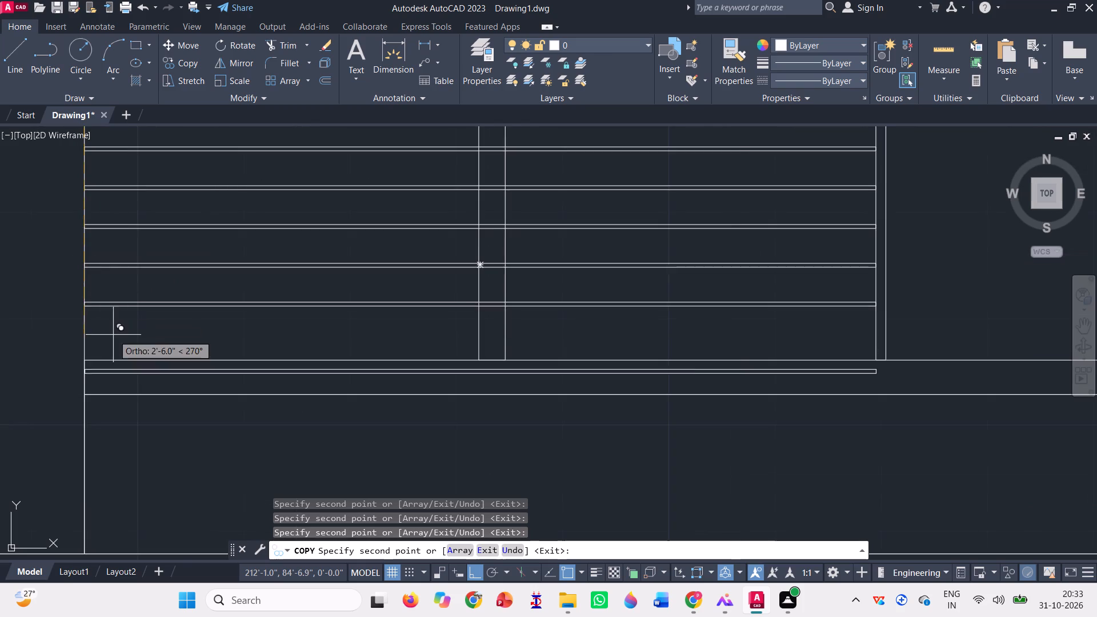
pyautogui.scroll(2, 113, 335)
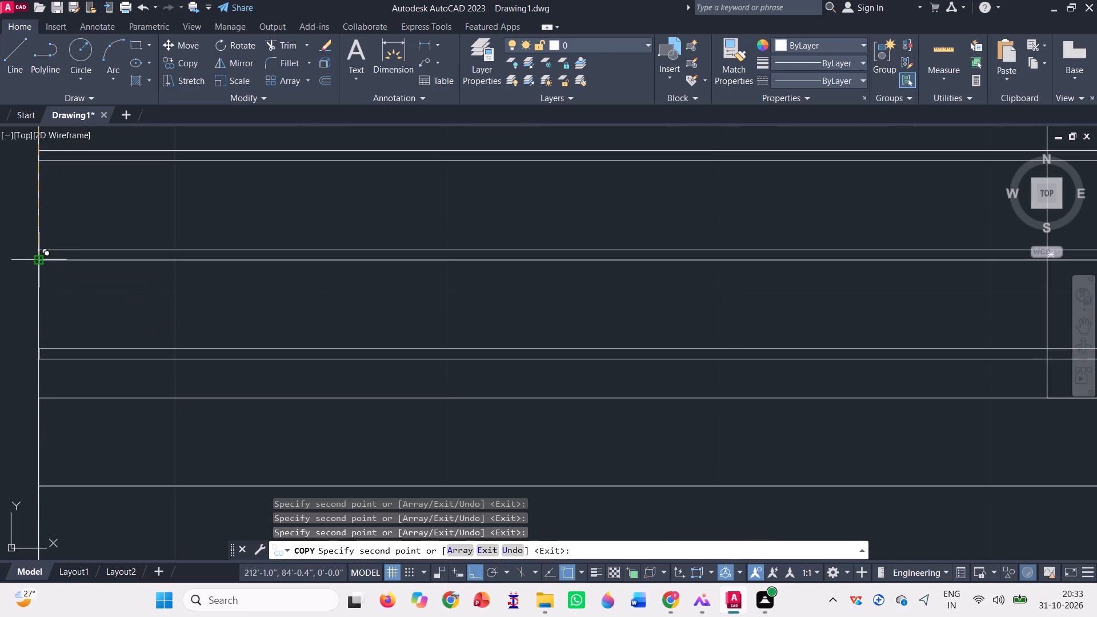
pyautogui.click(38, 259)
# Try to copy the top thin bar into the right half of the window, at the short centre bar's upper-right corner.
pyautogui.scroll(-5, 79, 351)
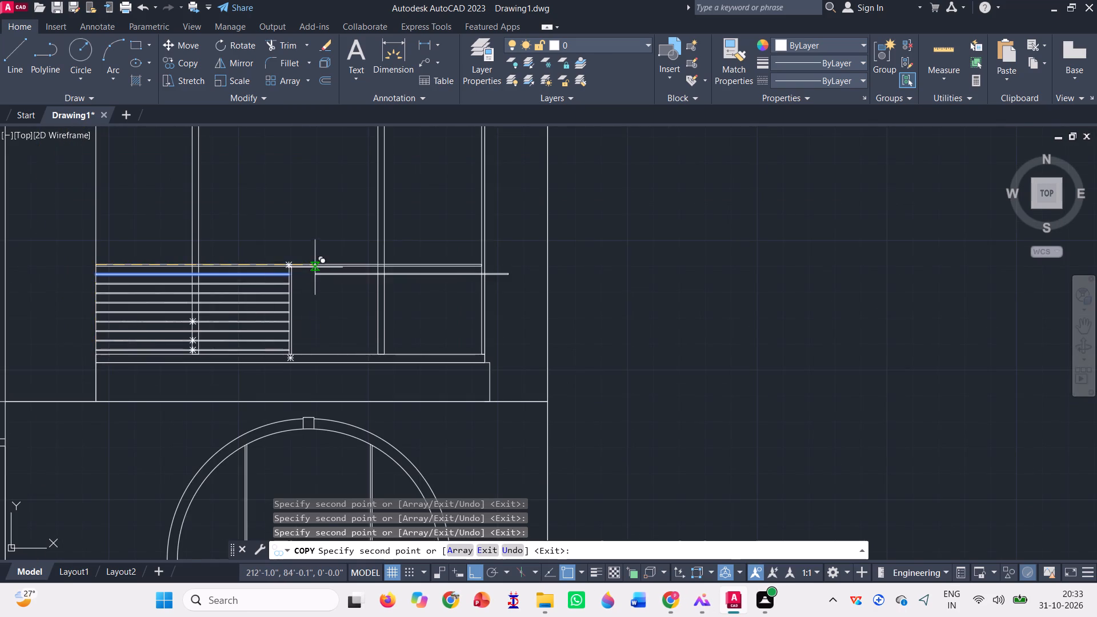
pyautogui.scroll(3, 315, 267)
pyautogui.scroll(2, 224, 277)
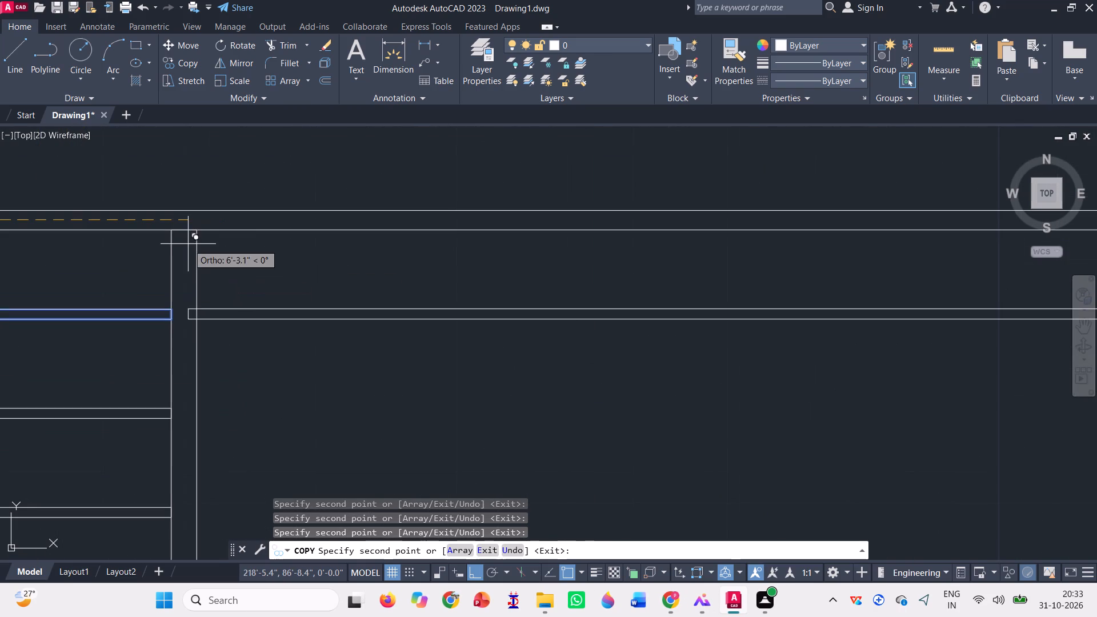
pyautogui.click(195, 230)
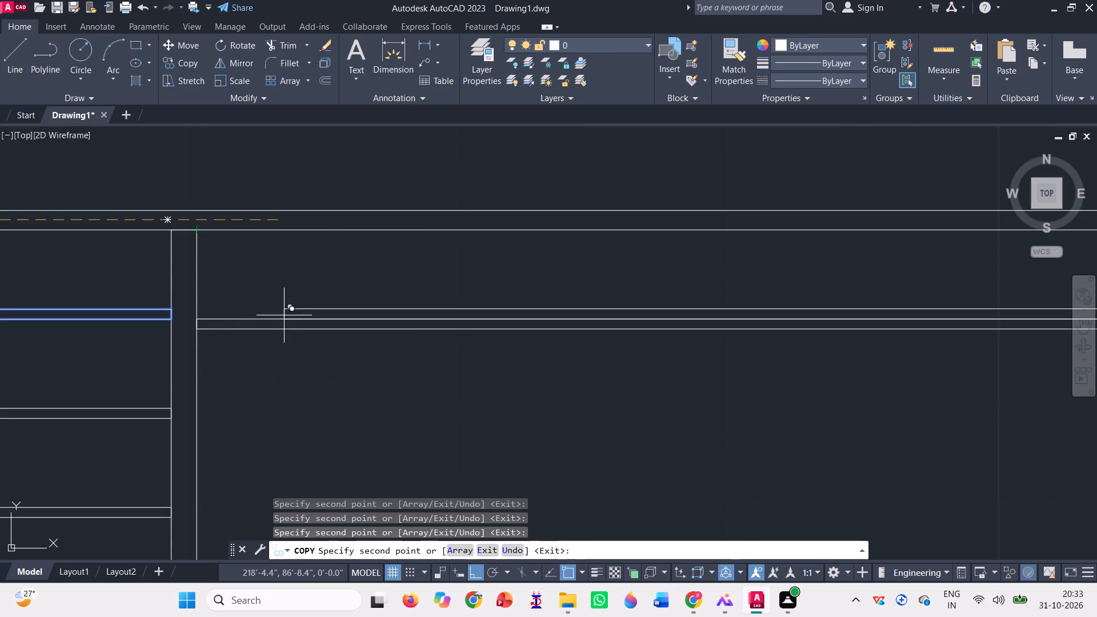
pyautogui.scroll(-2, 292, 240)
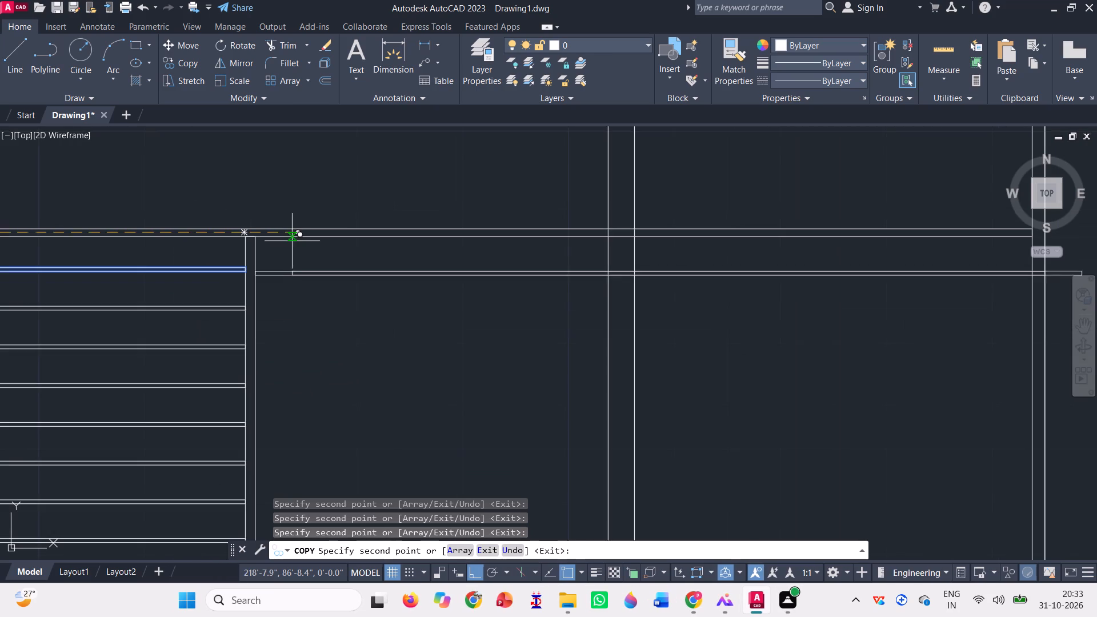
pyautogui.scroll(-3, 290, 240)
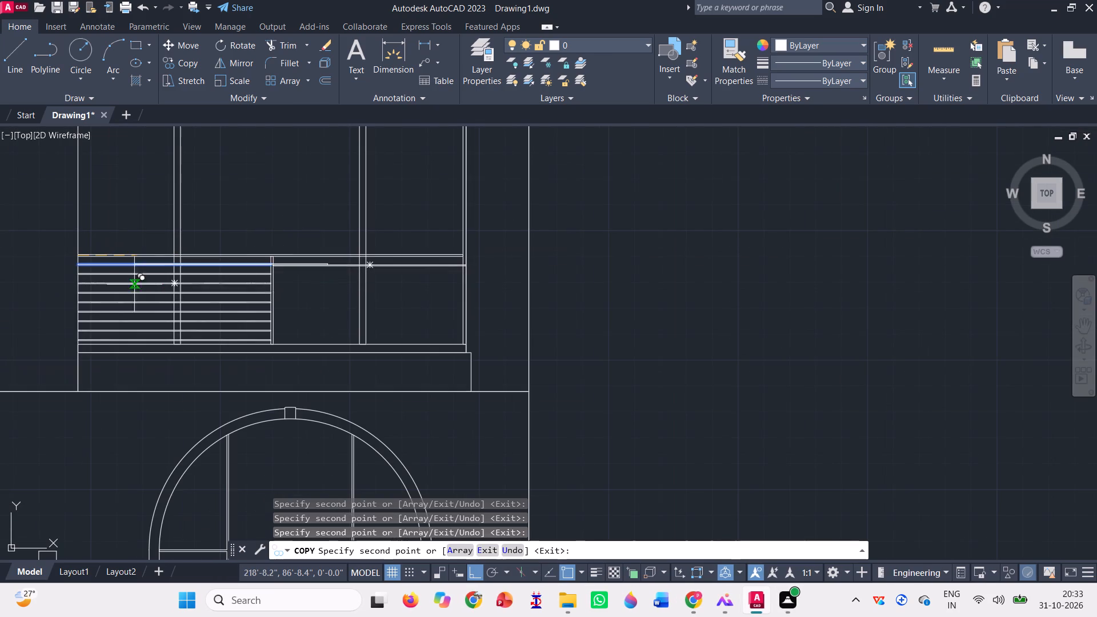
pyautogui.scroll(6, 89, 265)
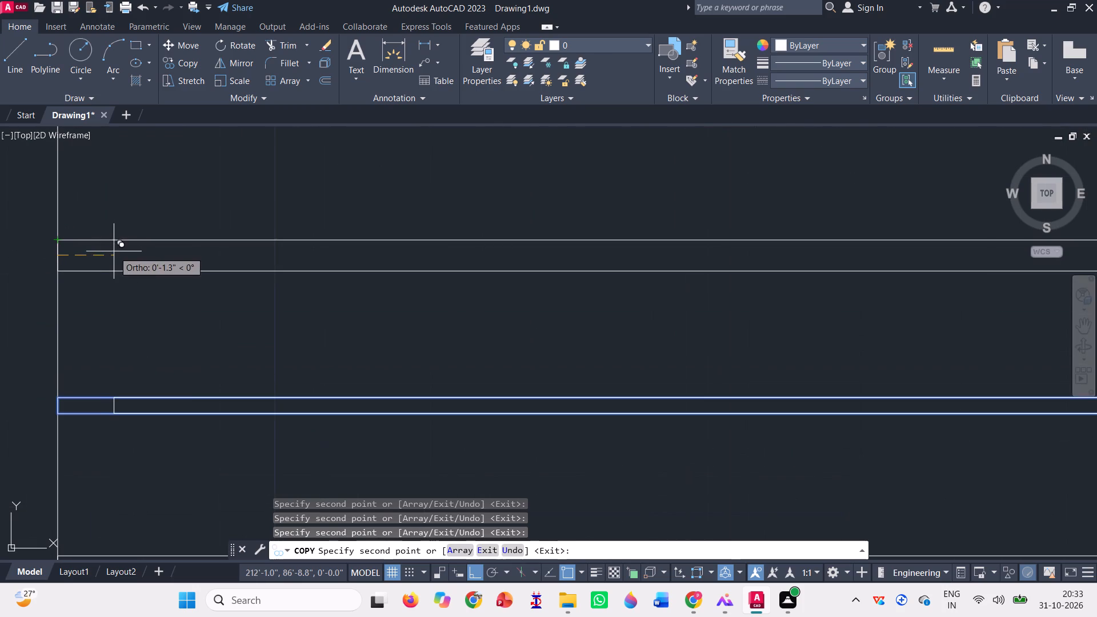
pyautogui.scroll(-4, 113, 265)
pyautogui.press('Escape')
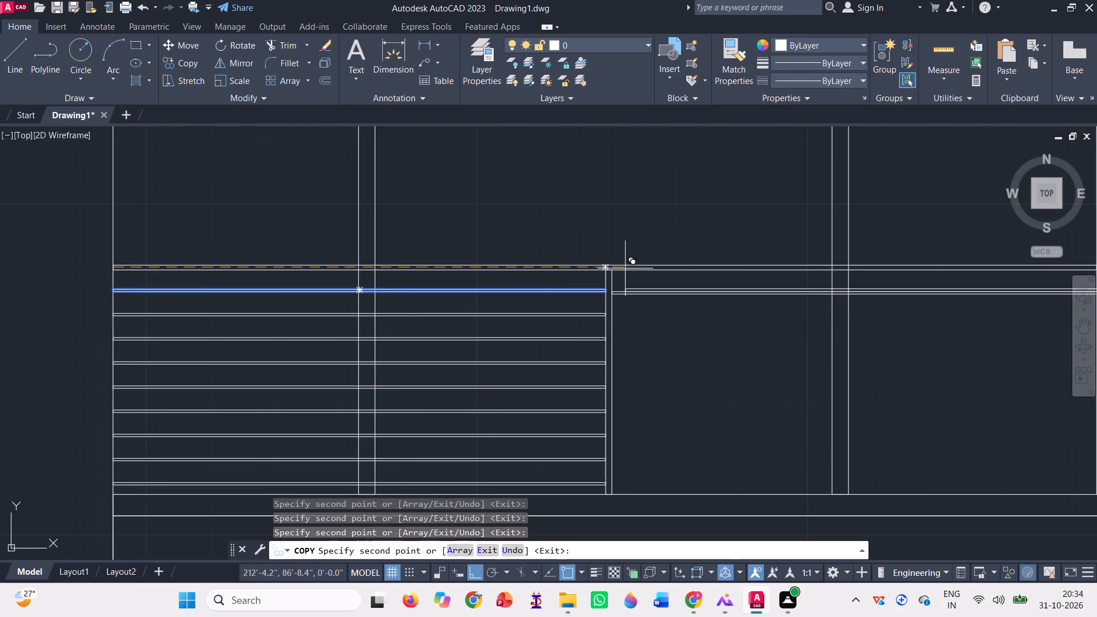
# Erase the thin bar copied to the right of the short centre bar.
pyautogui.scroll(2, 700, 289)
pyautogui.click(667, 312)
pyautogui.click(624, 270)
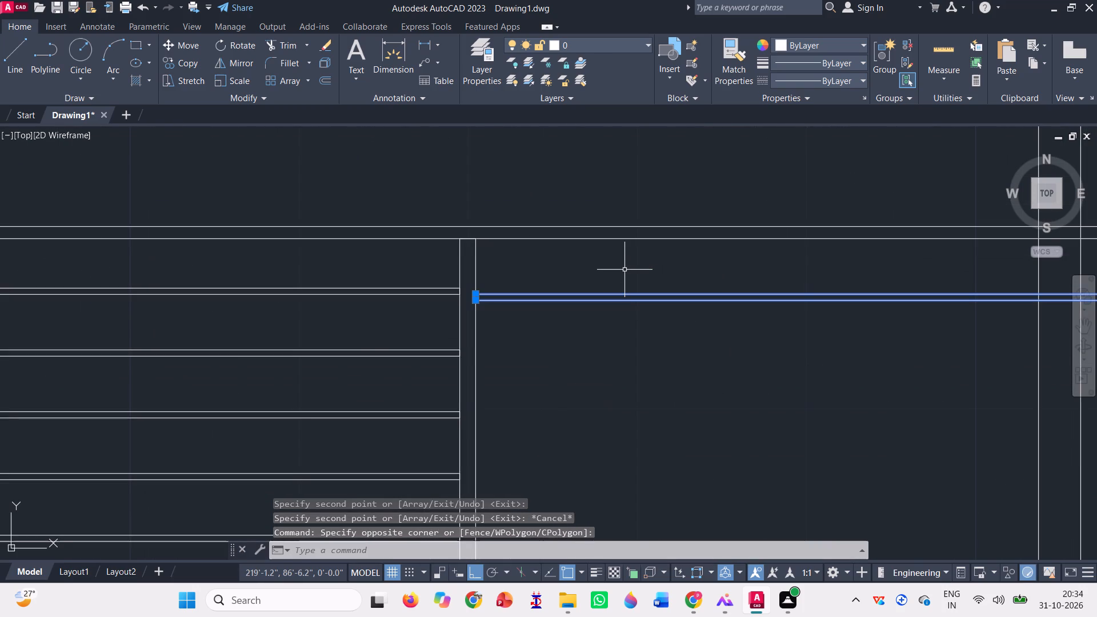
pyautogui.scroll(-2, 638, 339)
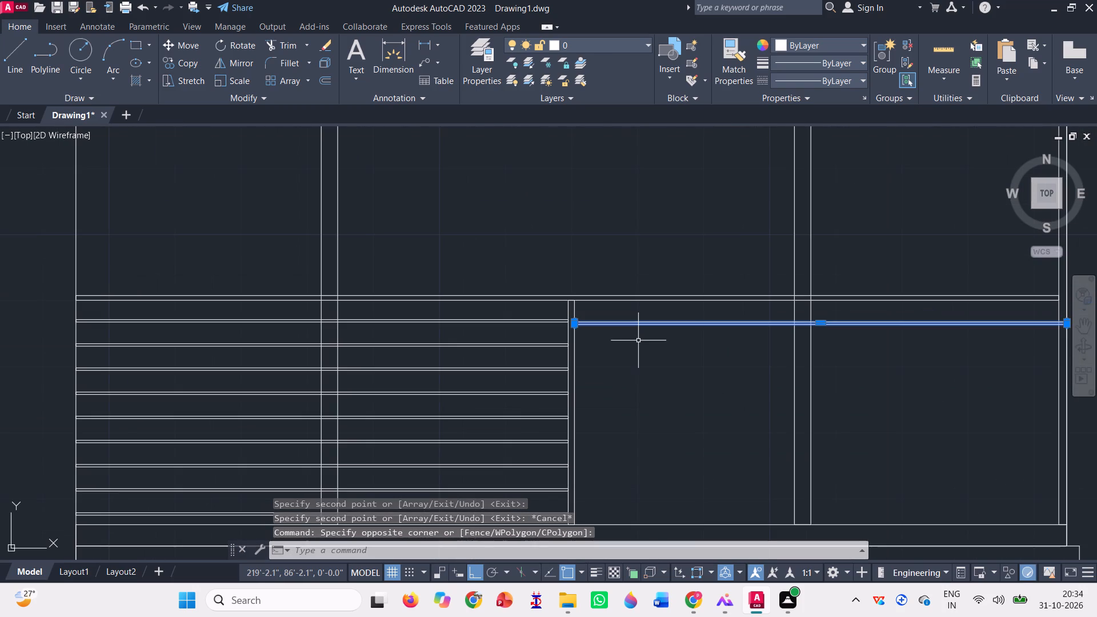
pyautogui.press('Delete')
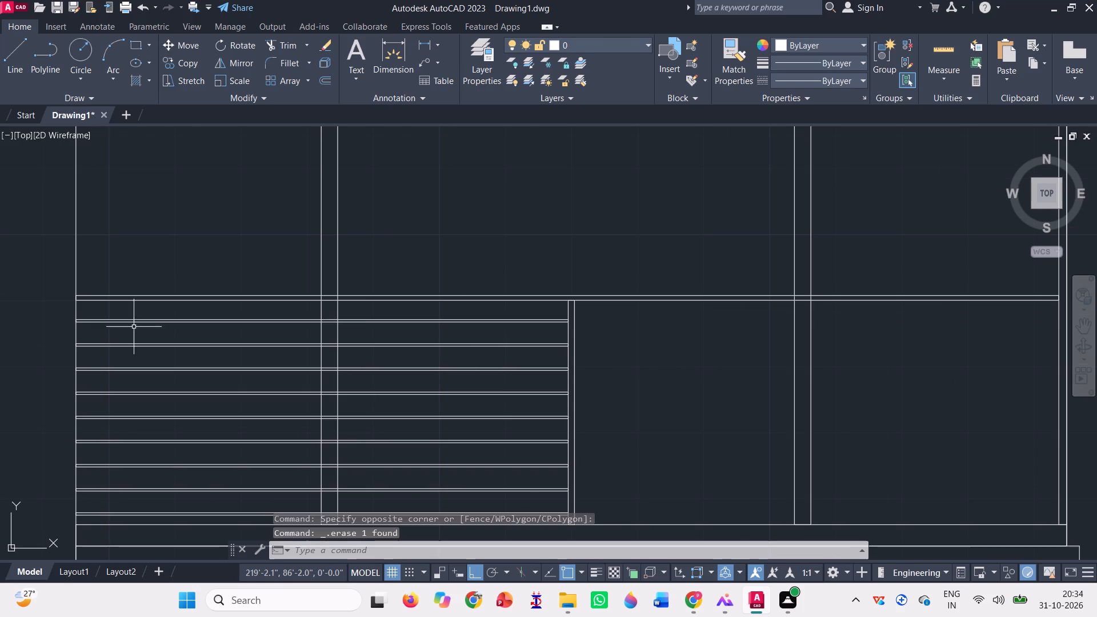
# Copy the top thin bar from its upper-left corner to the right edge of the short centre bar, at the same height.
pyautogui.scroll(2, 134, 327)
pyautogui.click(134, 324)
pyautogui.click(111, 306)
pyautogui.scroll(-3, 198, 301)
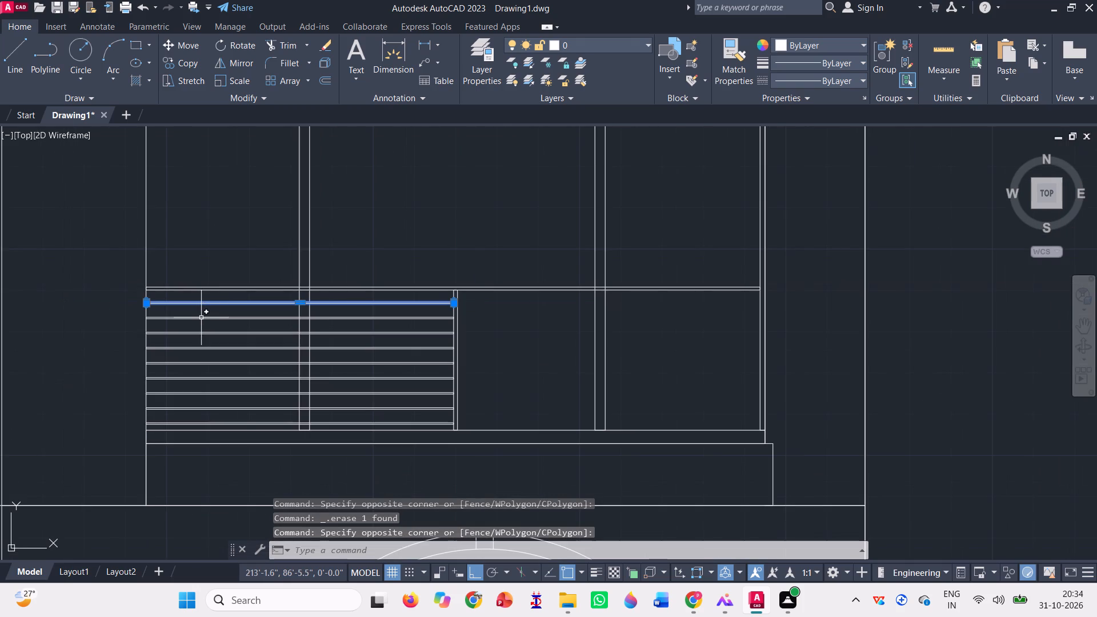
pyautogui.write('co')
pyautogui.press('space')
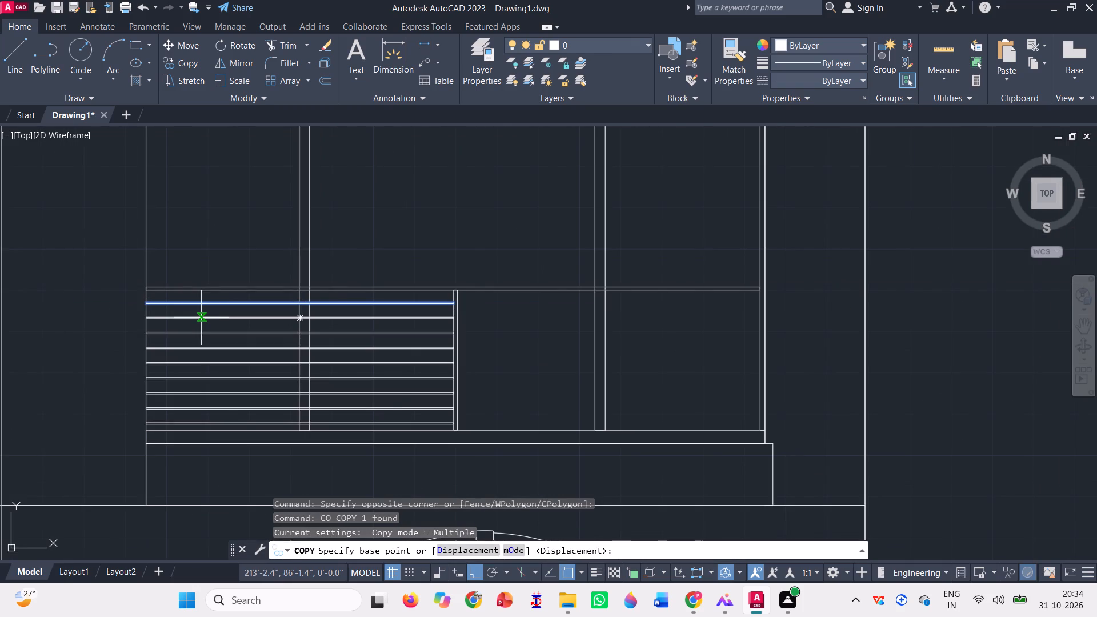
pyautogui.scroll(3, 129, 314)
pyautogui.scroll(3, 199, 265)
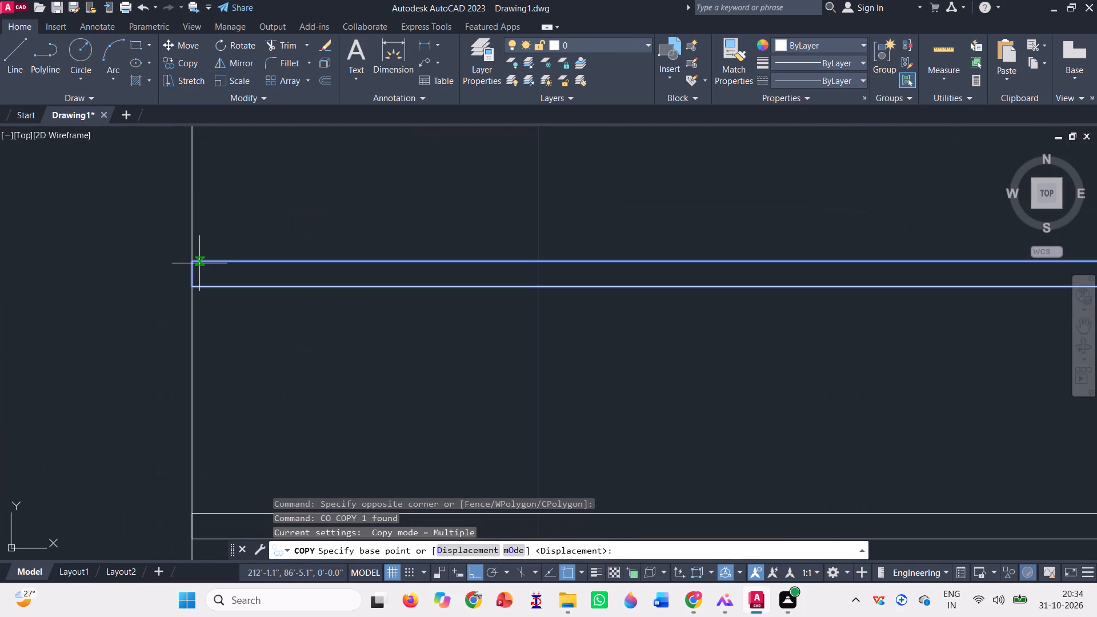
pyautogui.click(190, 261)
pyautogui.scroll(-3, 82, 277)
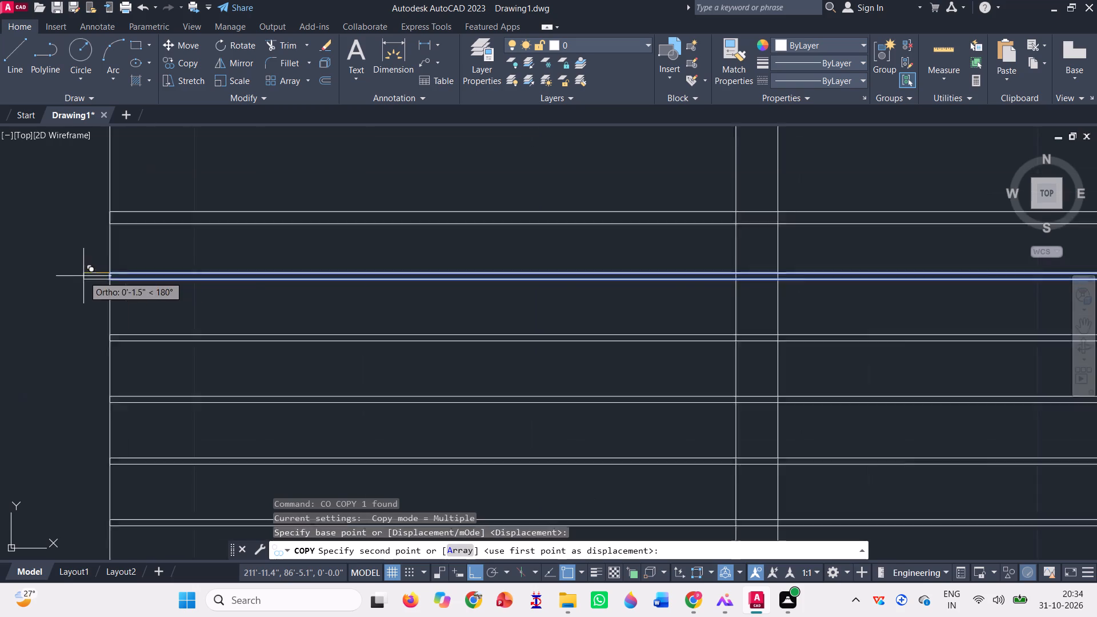
pyautogui.scroll(-1, 83, 276)
pyautogui.scroll(-2, 157, 259)
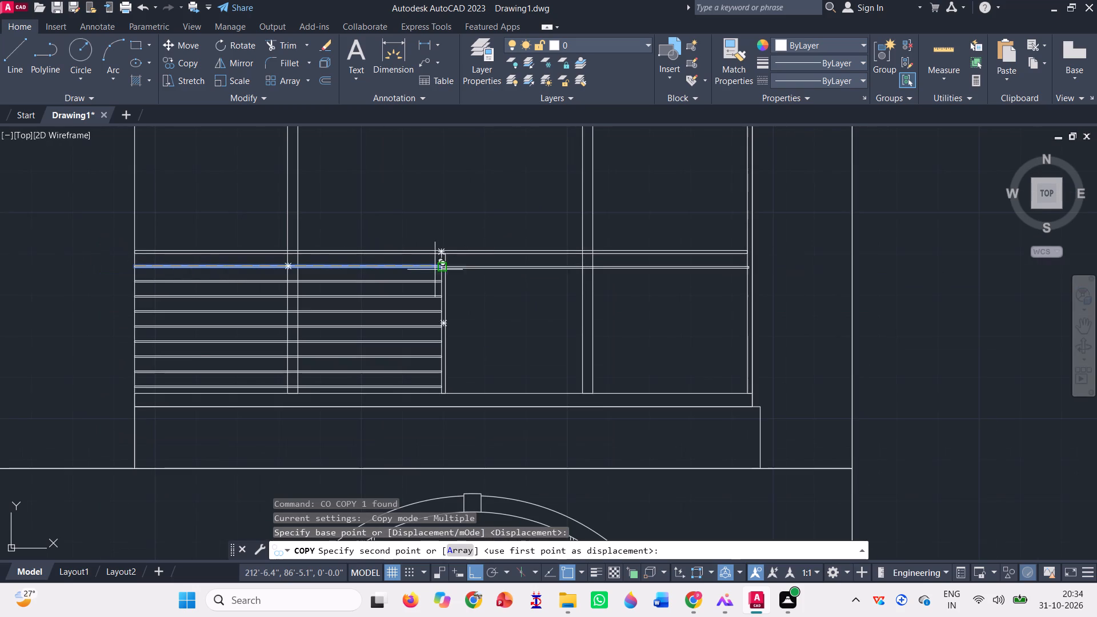
pyautogui.scroll(3, 433, 270)
pyautogui.scroll(2, 495, 250)
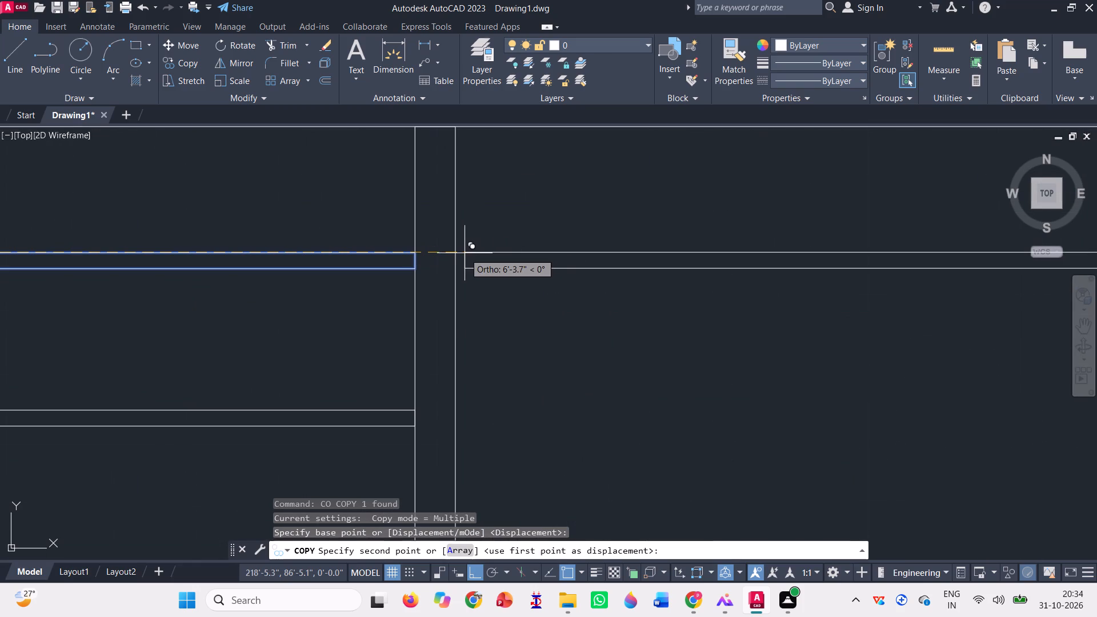
pyautogui.click(457, 251)
pyautogui.scroll(-2, 447, 246)
pyautogui.press('space')
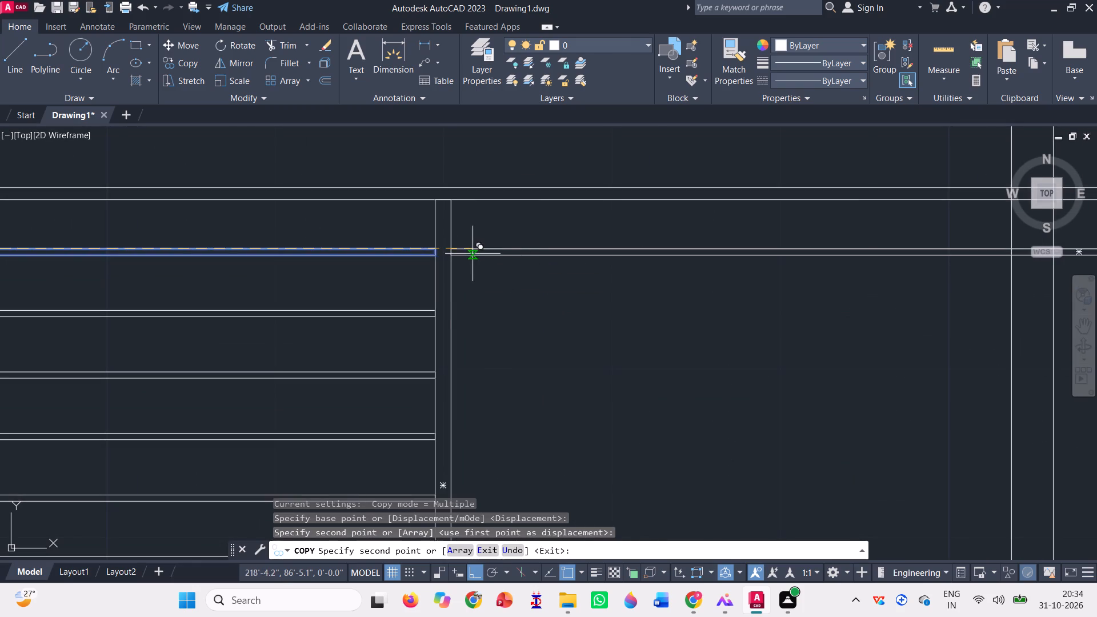
# Copy the remaining eight thin bars into the window's right half, using the top bars' lower-left corners as base and target points.
pyautogui.scroll(-2, 470, 242)
pyautogui.scroll(-1, 323, 278)
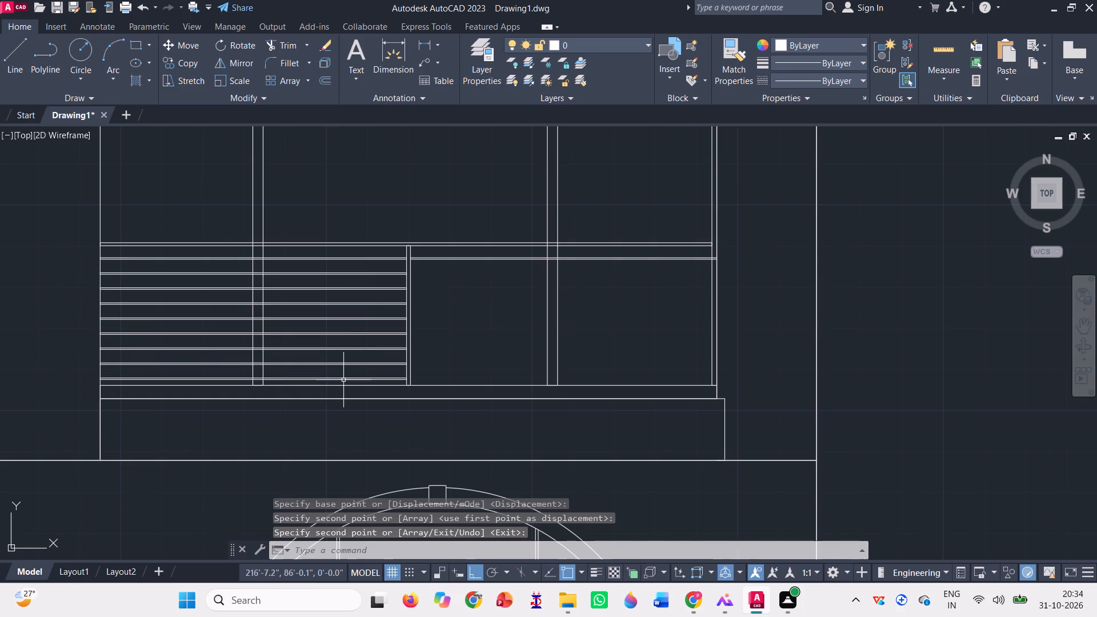
pyautogui.scroll(1, 343, 379)
pyautogui.click(342, 384)
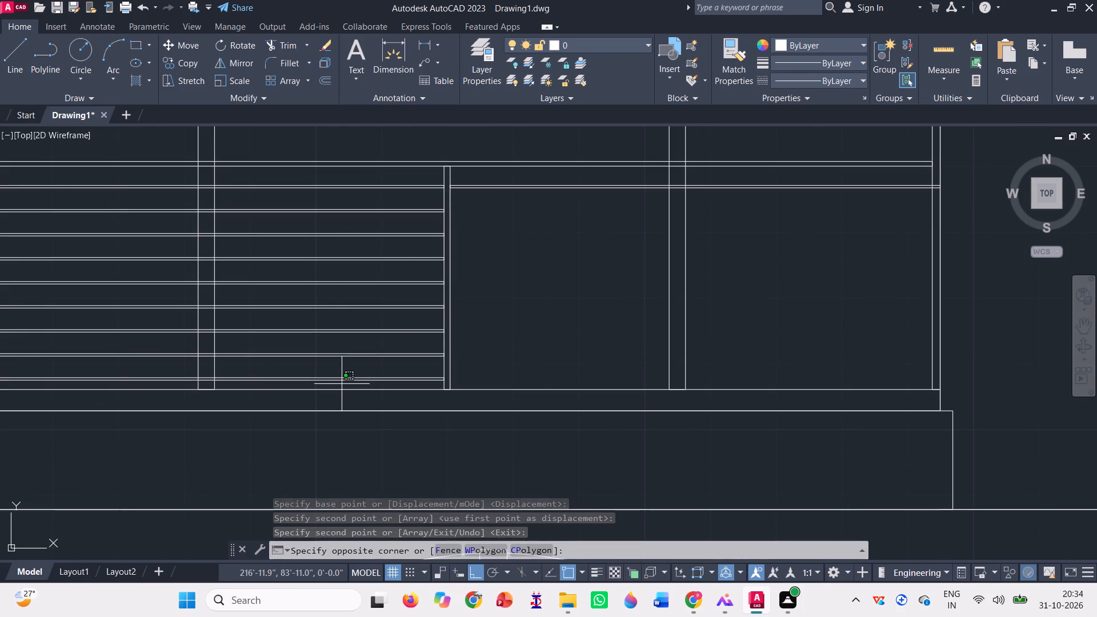
pyautogui.click(262, 201)
pyautogui.scroll(-1, 358, 239)
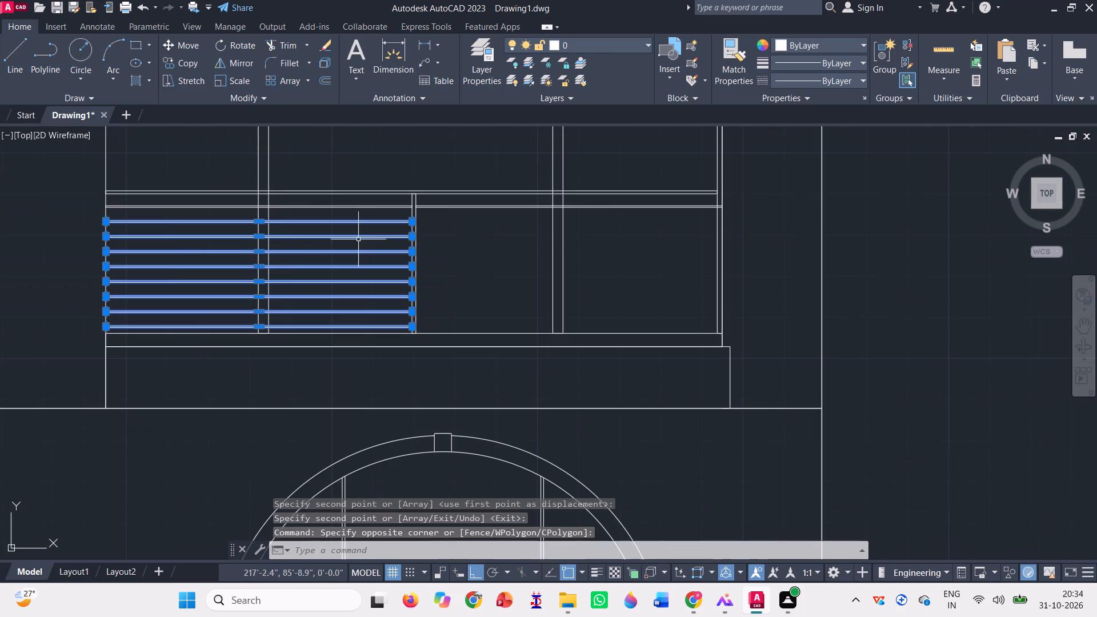
pyautogui.write('co')
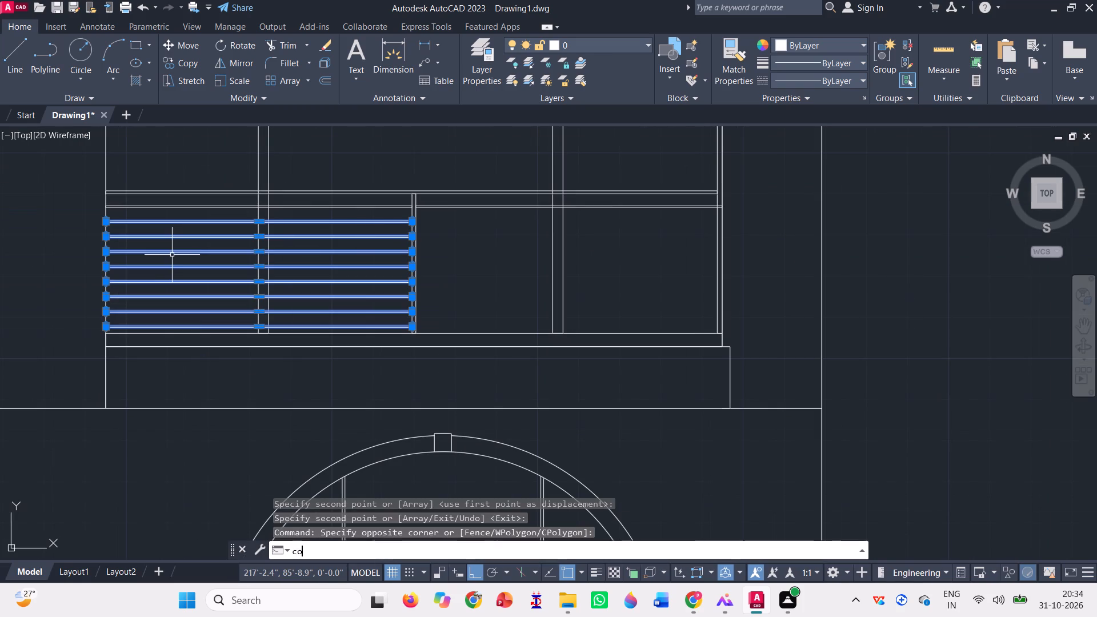
pyautogui.press('space')
pyautogui.scroll(3, 101, 213)
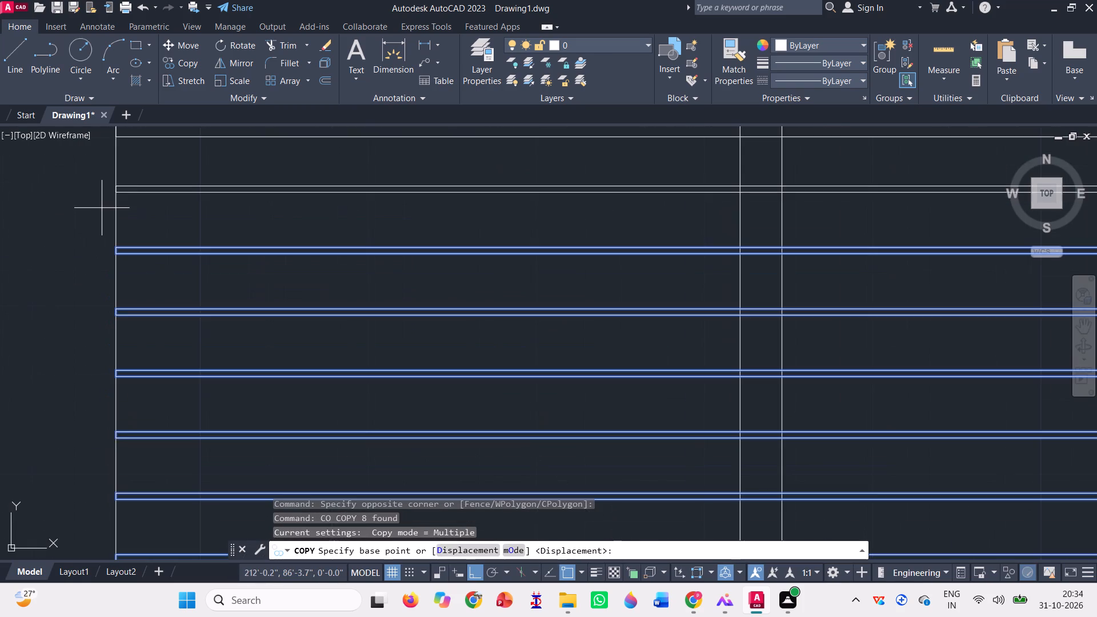
pyautogui.scroll(4, 130, 175)
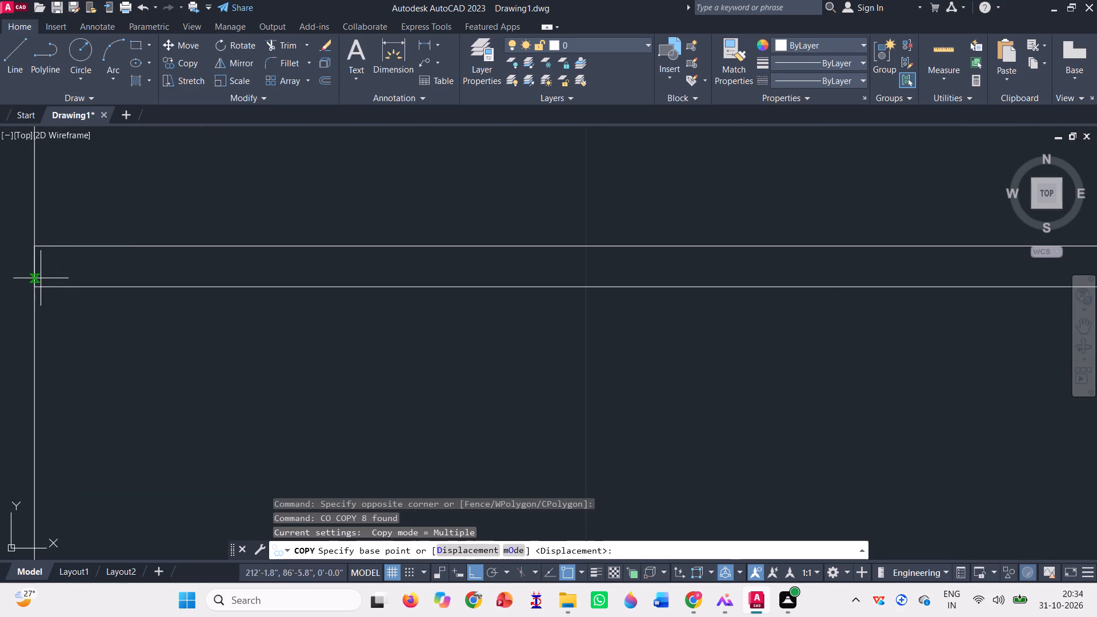
pyautogui.click(34, 284)
pyautogui.scroll(-5, 34, 284)
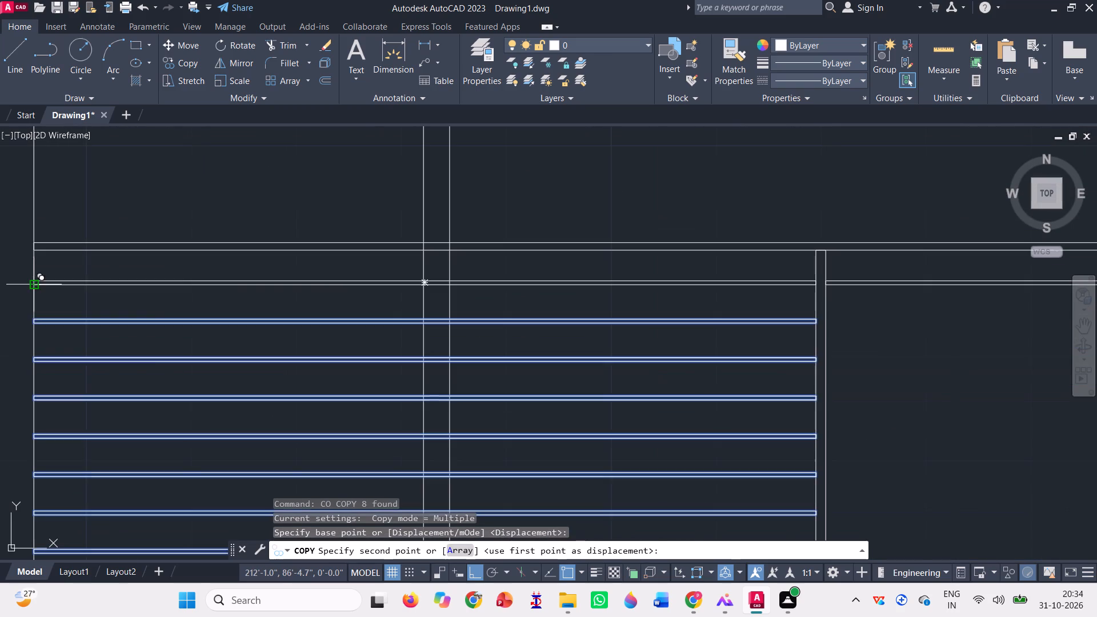
pyautogui.scroll(-1, 284, 273)
pyautogui.scroll(2, 656, 281)
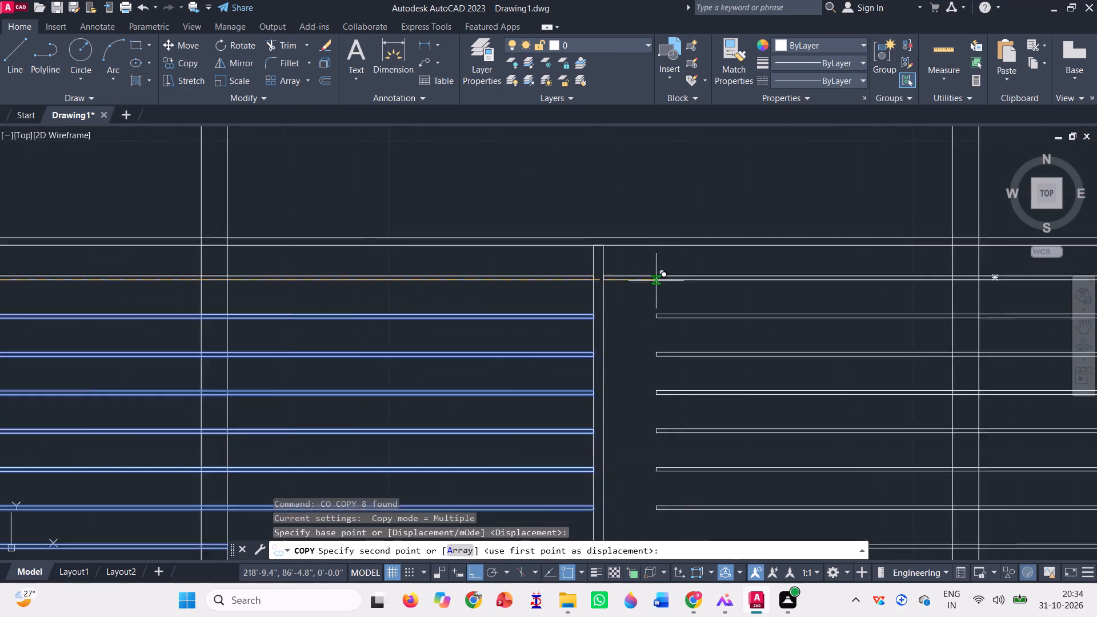
pyautogui.scroll(1, 656, 281)
pyautogui.scroll(2, 513, 282)
pyautogui.click(537, 264)
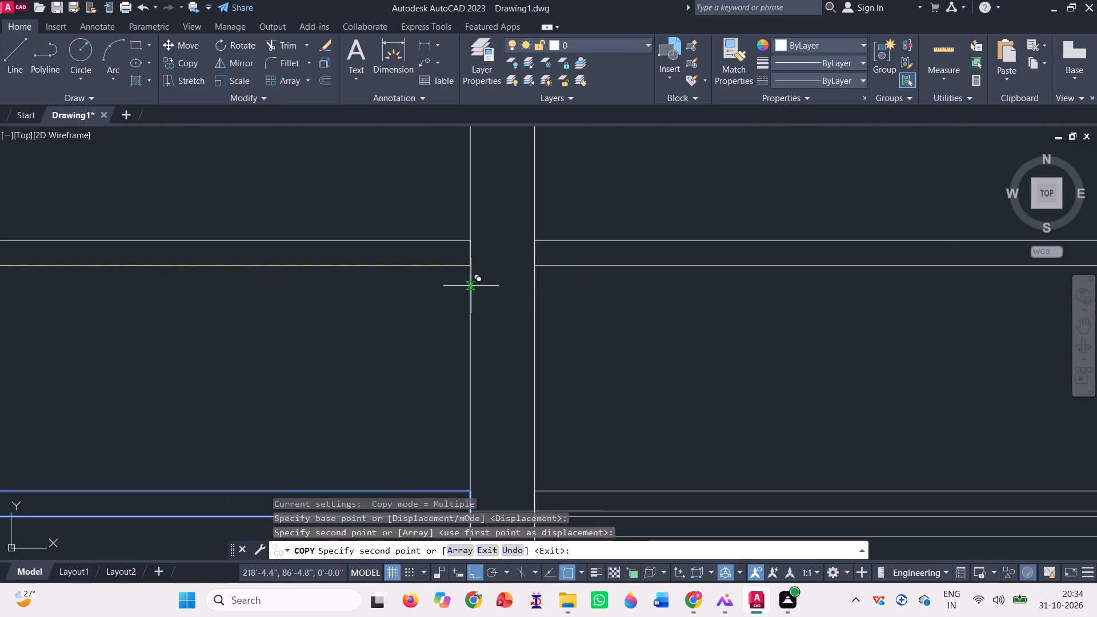
pyautogui.scroll(-6, 471, 286)
pyautogui.press('space')
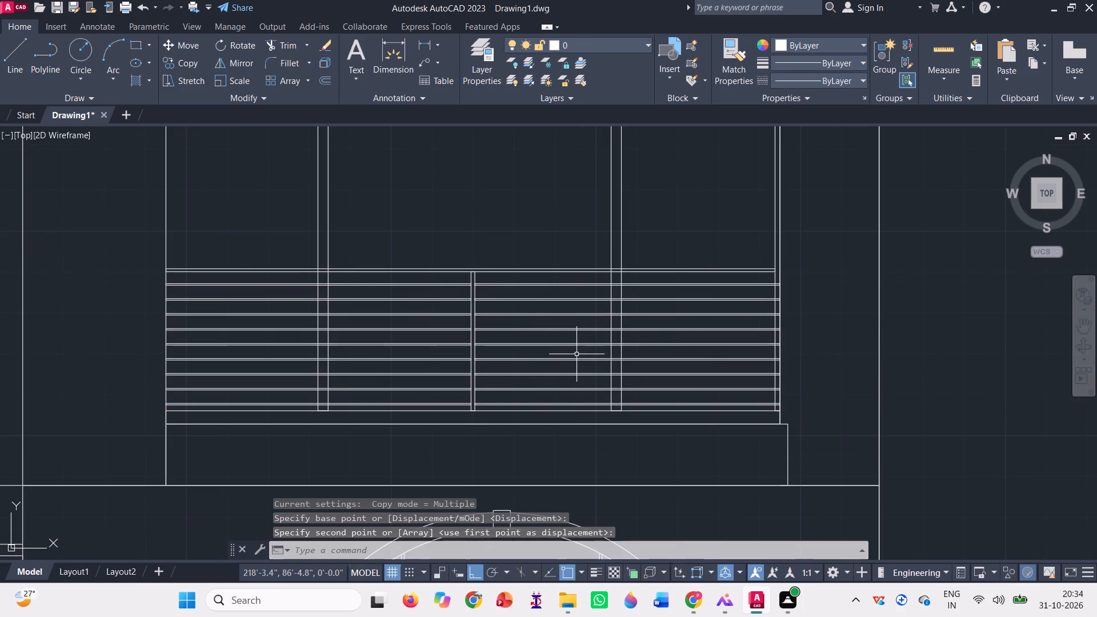
# Trim the ends of the right-half thin bars that run past the inner line of the window's right frame.
pyautogui.click(282, 46)
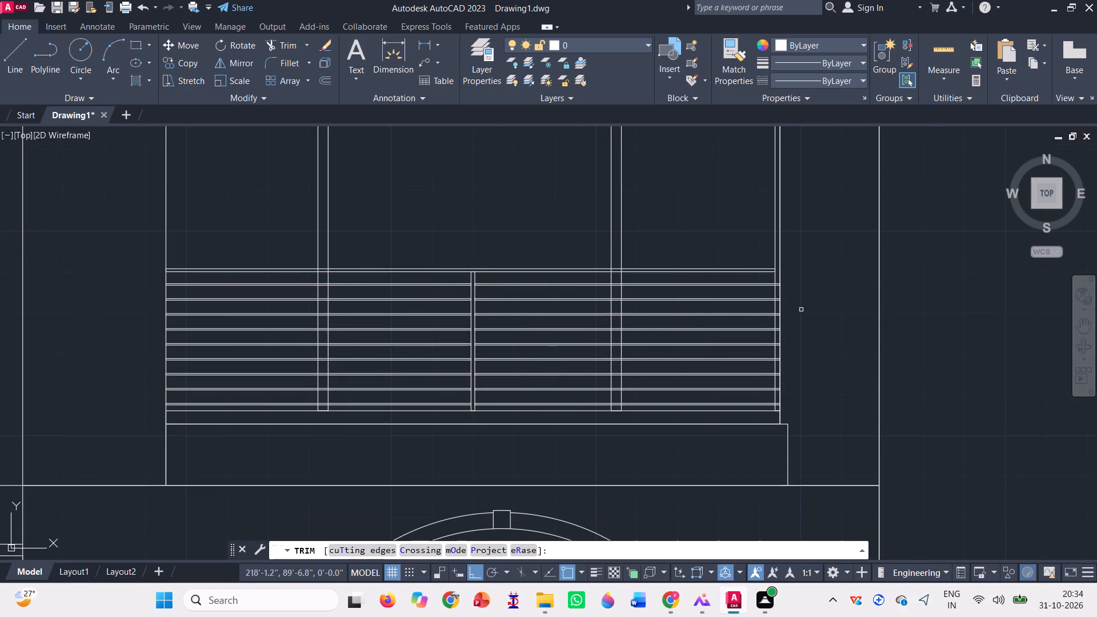
pyautogui.scroll(1, 801, 310)
pyautogui.scroll(-2, 771, 301)
pyautogui.scroll(-1, 719, 345)
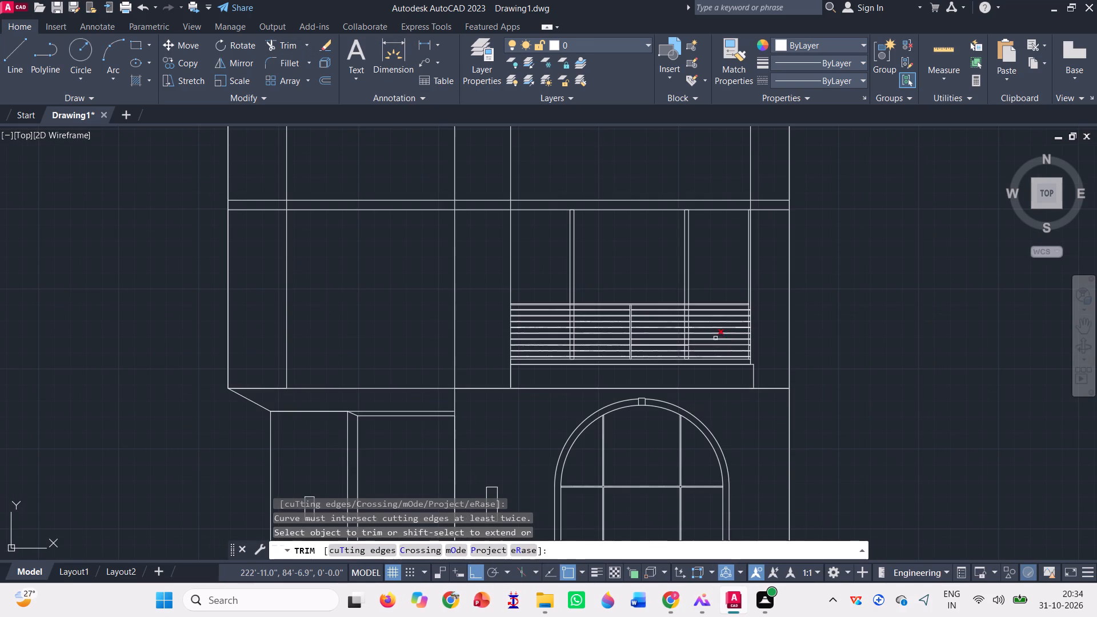
pyautogui.scroll(4, 751, 312)
pyautogui.click(743, 285)
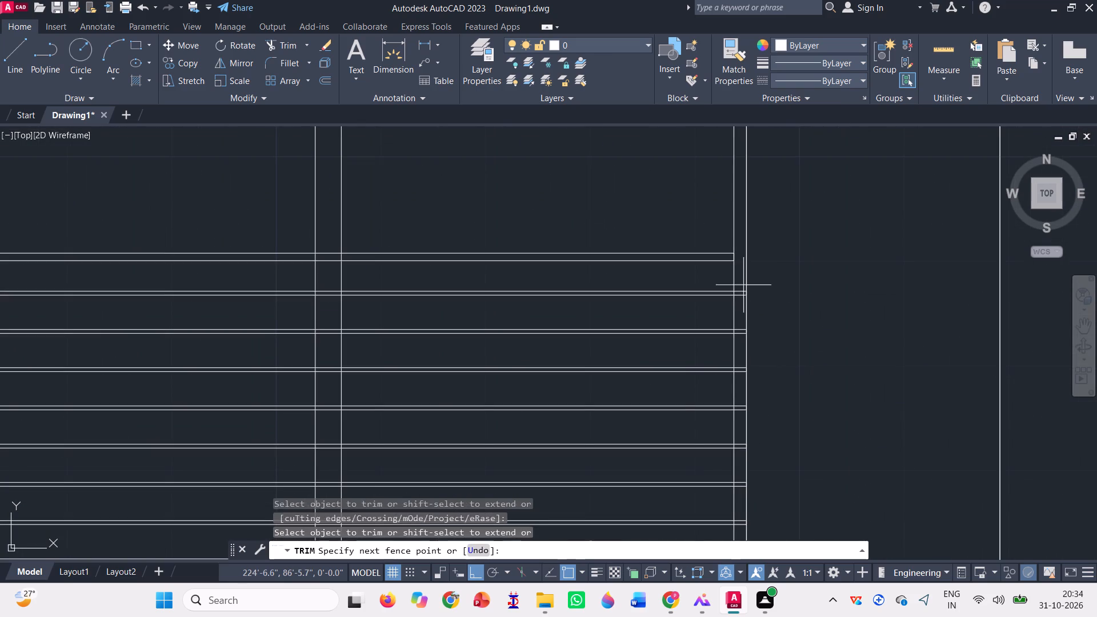
pyautogui.scroll(-1, 739, 352)
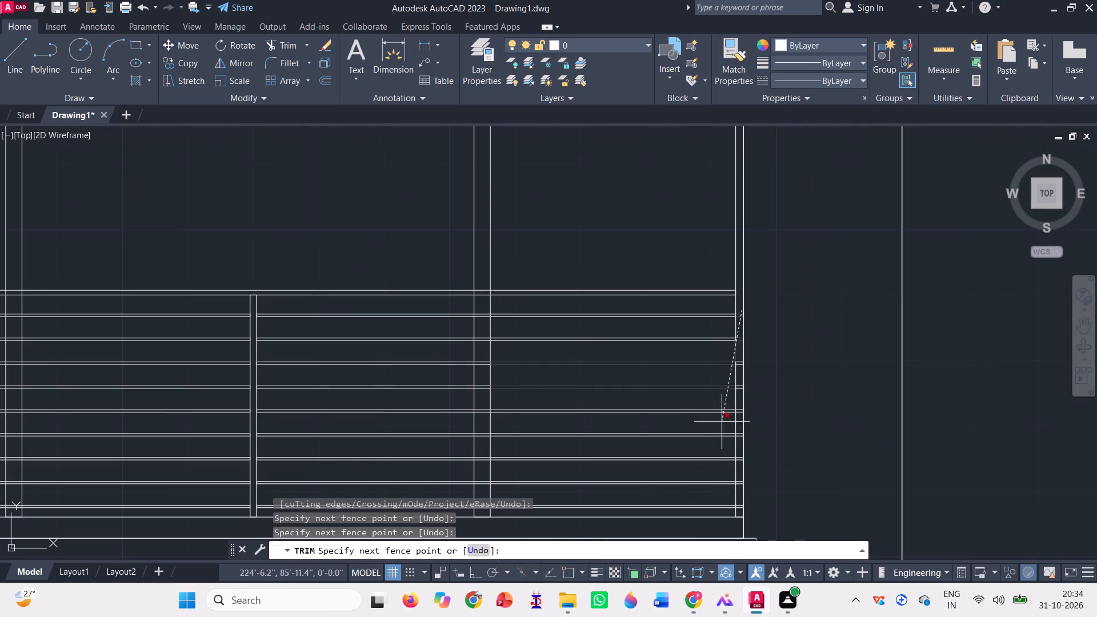
pyautogui.scroll(2, 742, 507)
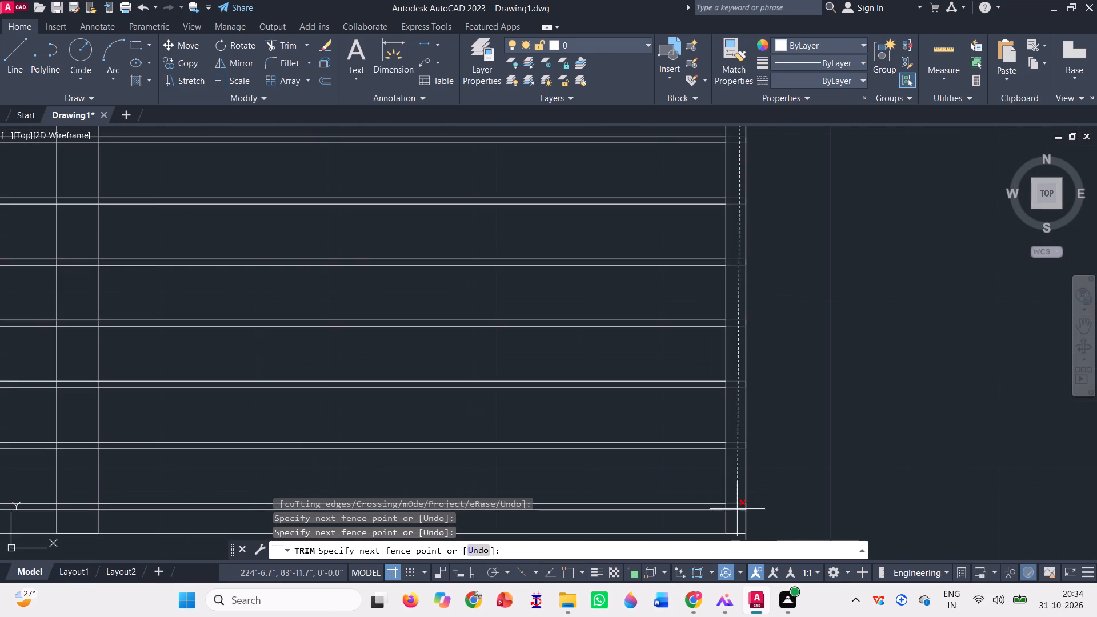
pyautogui.click(735, 512)
pyautogui.scroll(-2, 735, 511)
pyautogui.scroll(-2, 582, 440)
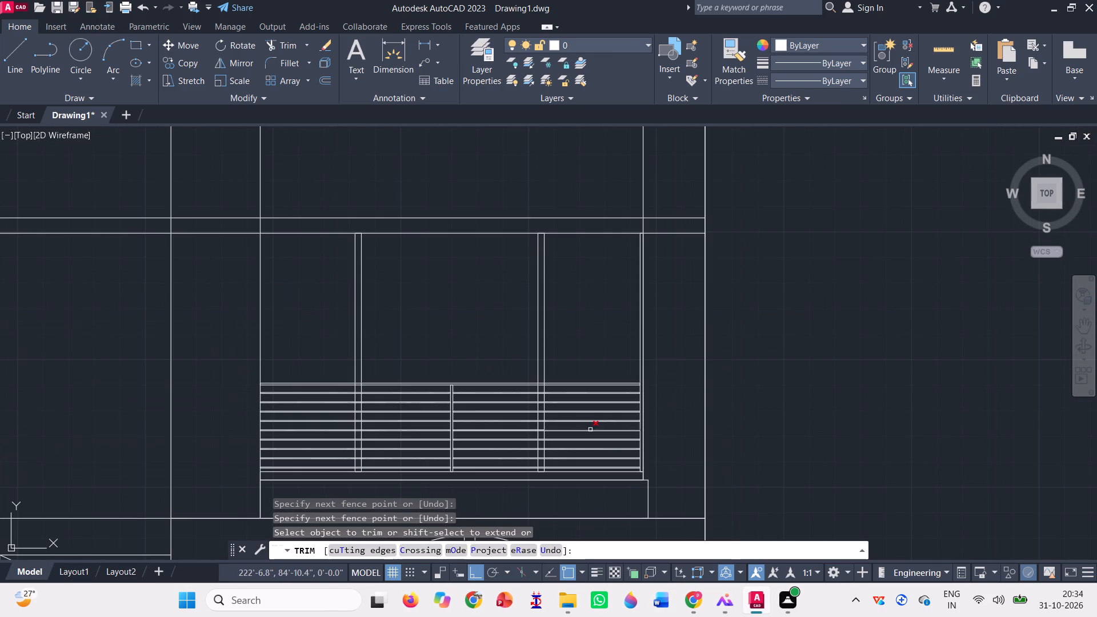
pyautogui.press('Escape')
# Trim the two floor band lines directly above the window on both sides, keeping only the portion spanning the window width.
pyautogui.scroll(-1, 592, 431)
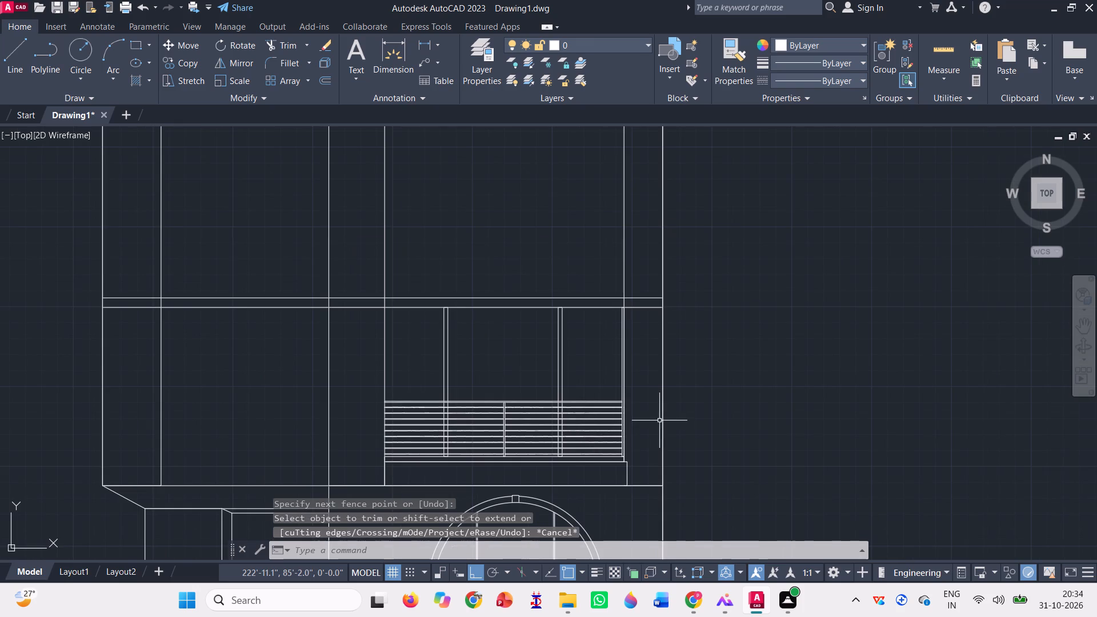
pyautogui.scroll(-1, 663, 416)
pyautogui.scroll(-1, 482, 387)
pyautogui.scroll(1, 570, 377)
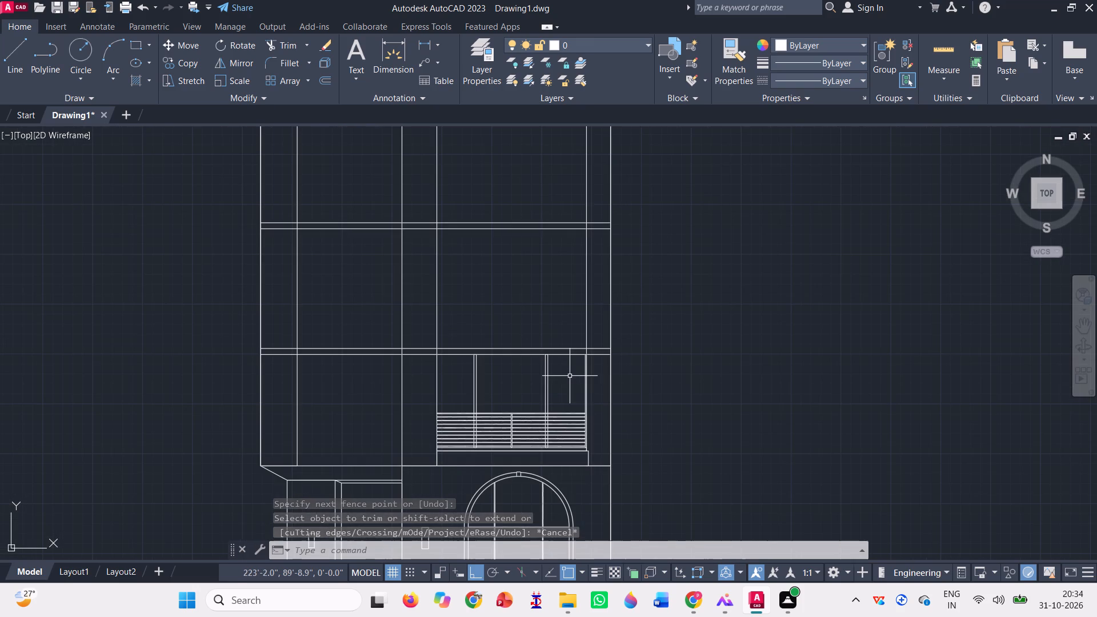
pyautogui.scroll(1, 547, 379)
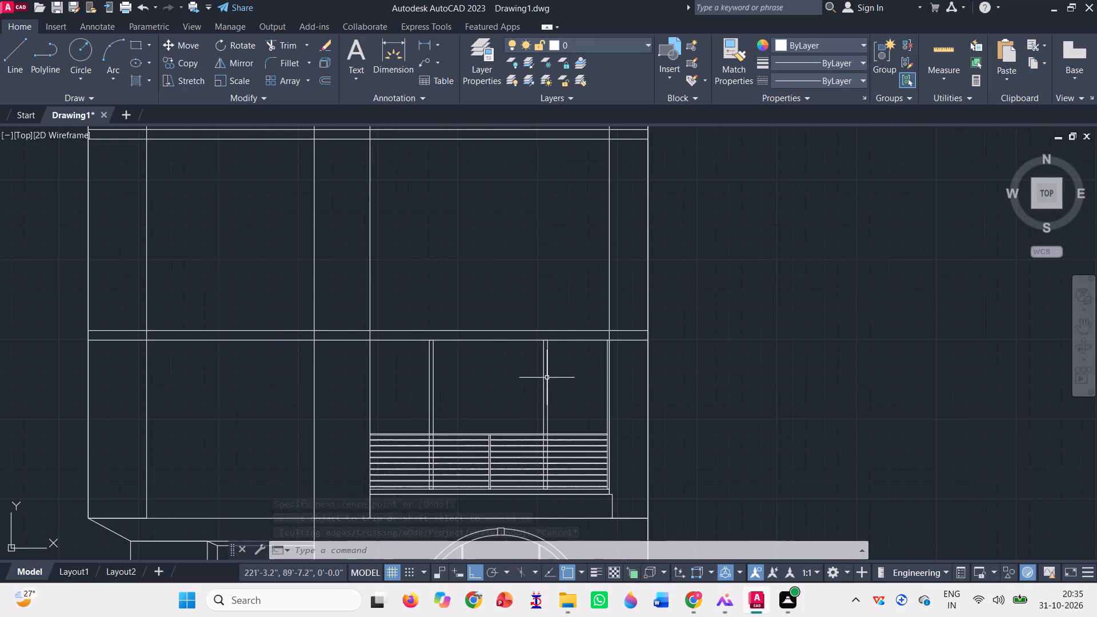
pyautogui.click(291, 49)
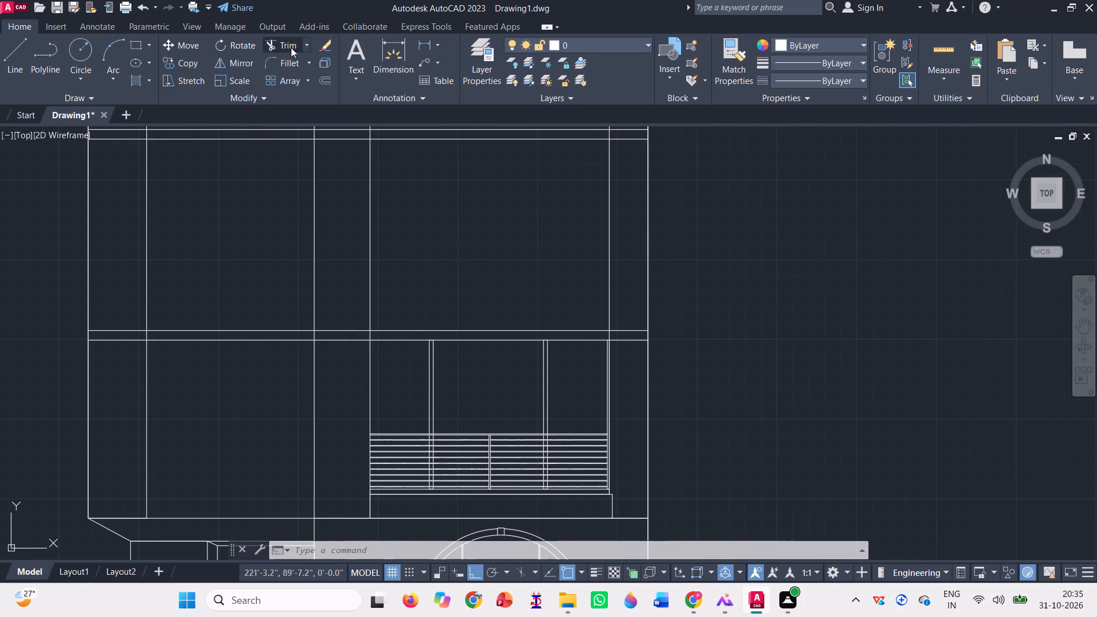
pyautogui.click(115, 352)
pyautogui.click(119, 307)
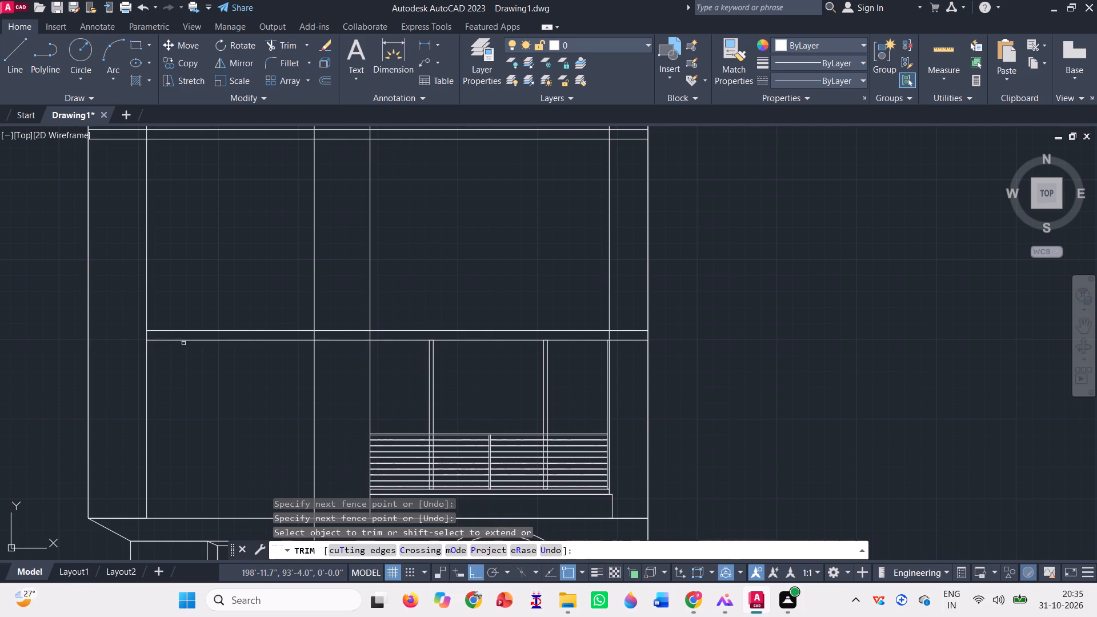
pyautogui.click(206, 362)
pyautogui.click(209, 323)
pyautogui.click(338, 350)
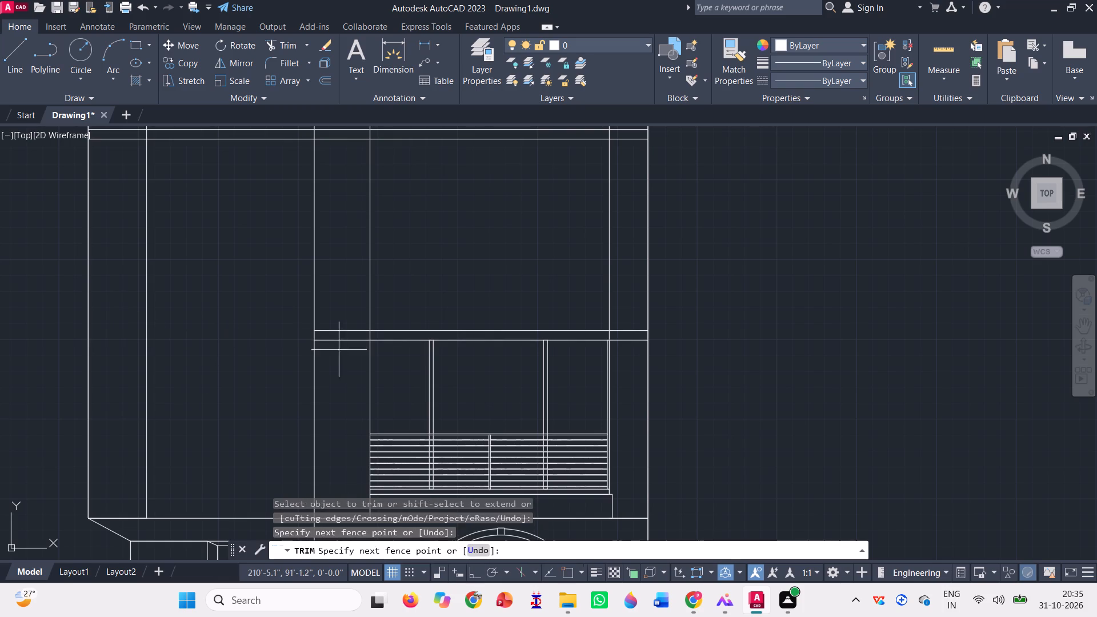
pyautogui.click(334, 307)
pyautogui.scroll(1, 608, 331)
pyautogui.click(628, 320)
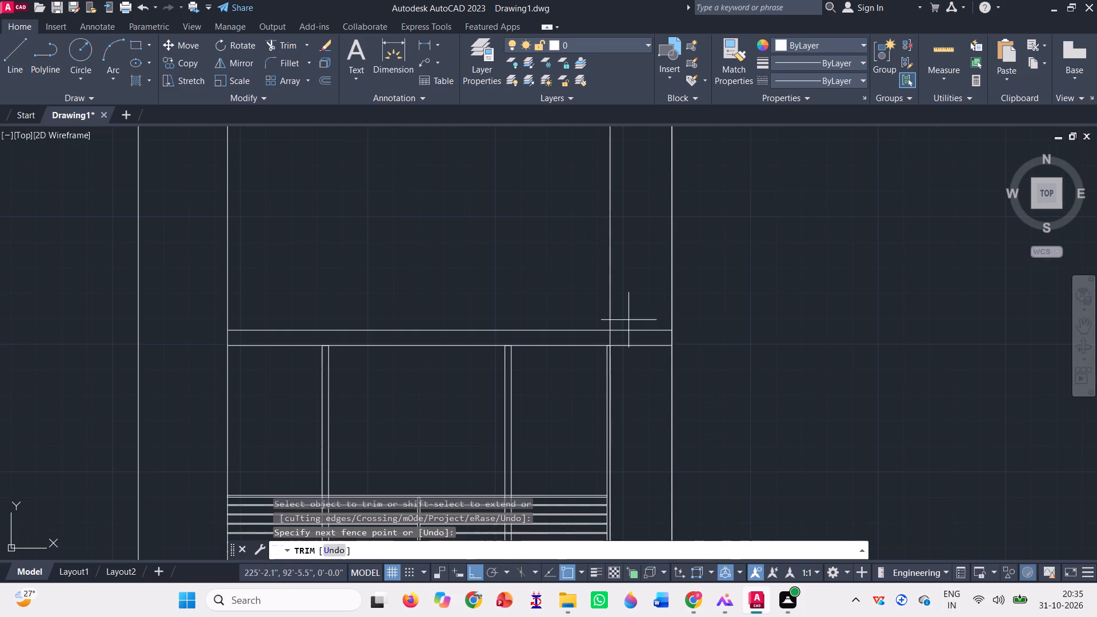
pyautogui.click(631, 359)
pyautogui.scroll(-2, 630, 352)
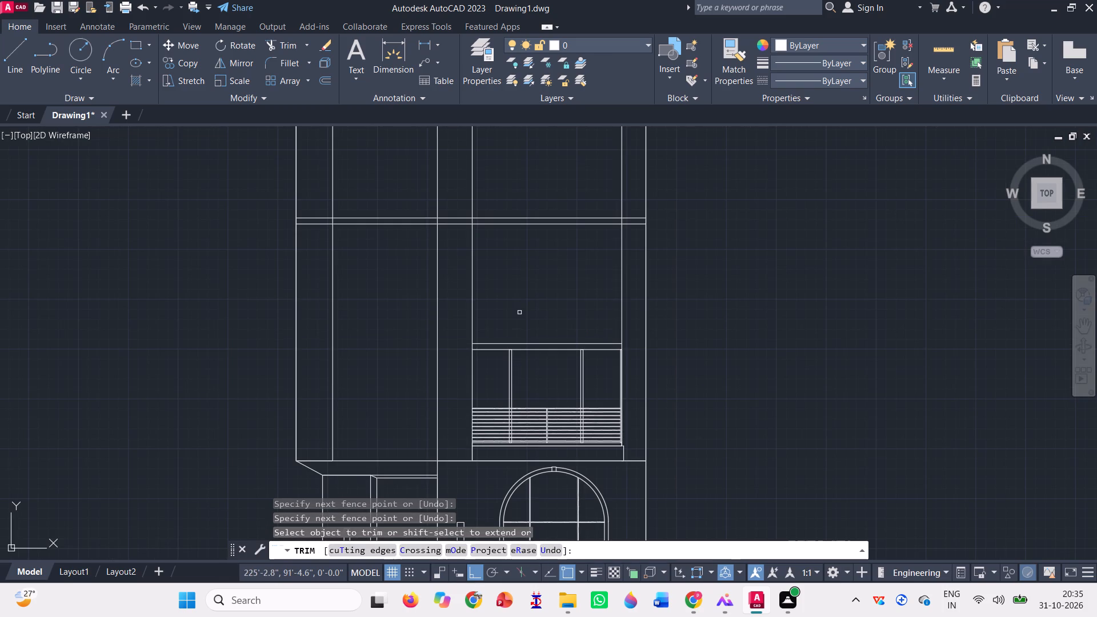
pyautogui.press('Escape')
# Copy the window's mullions, right frame, louvres, sill lines and head line straight up, from the lower-right corner to the upper band line's right end.
pyautogui.scroll(2, 599, 428)
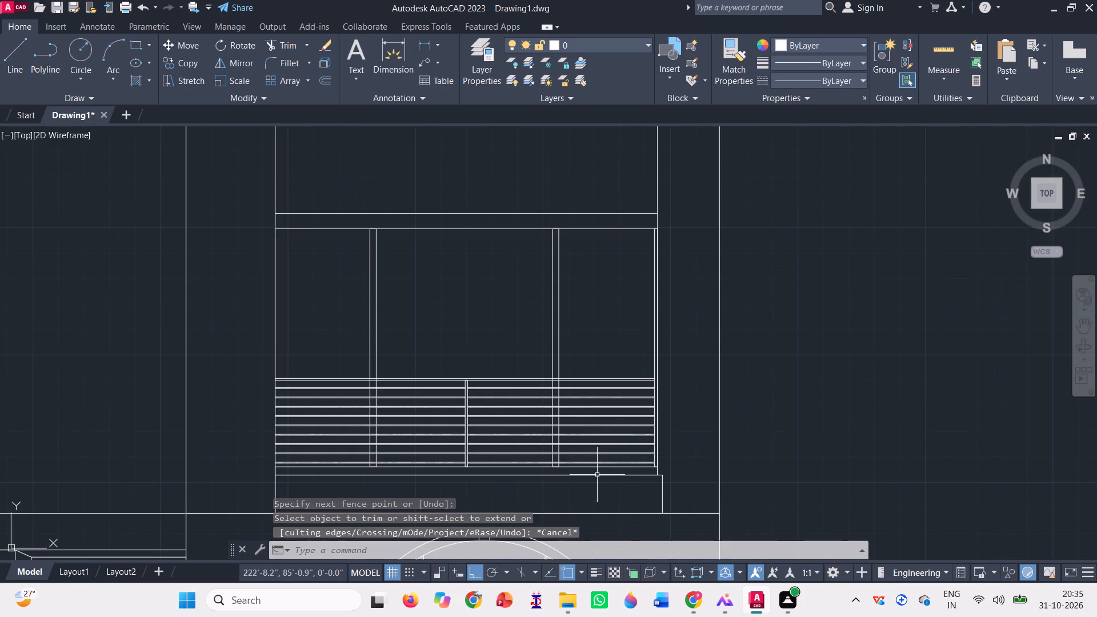
pyautogui.scroll(3, 597, 475)
pyautogui.scroll(-2, 600, 409)
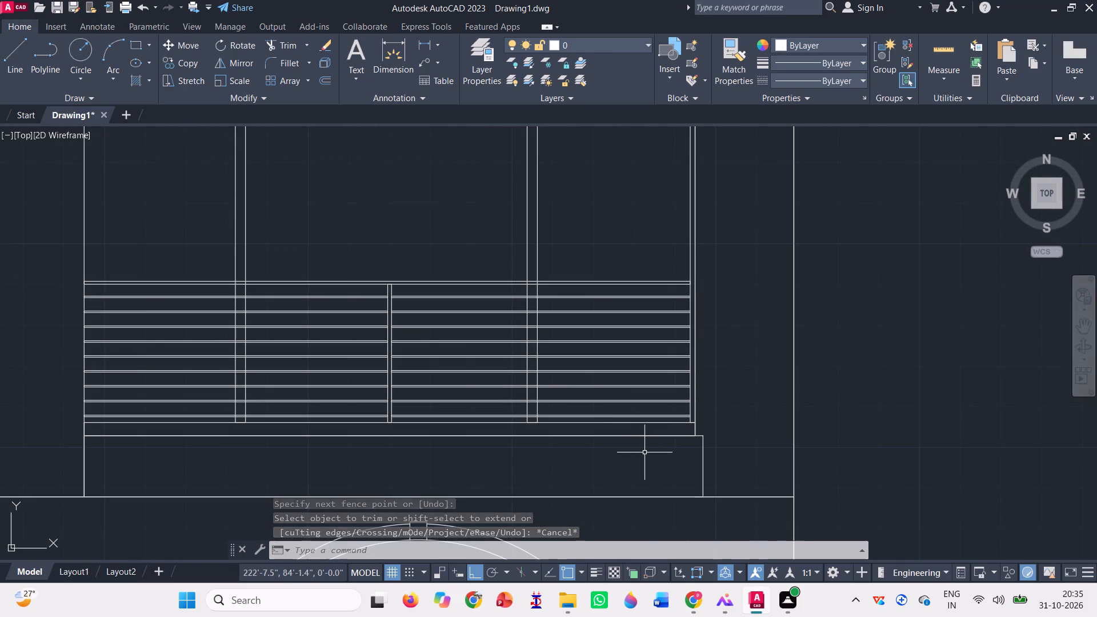
pyautogui.click(626, 430)
pyautogui.scroll(-2, 273, 223)
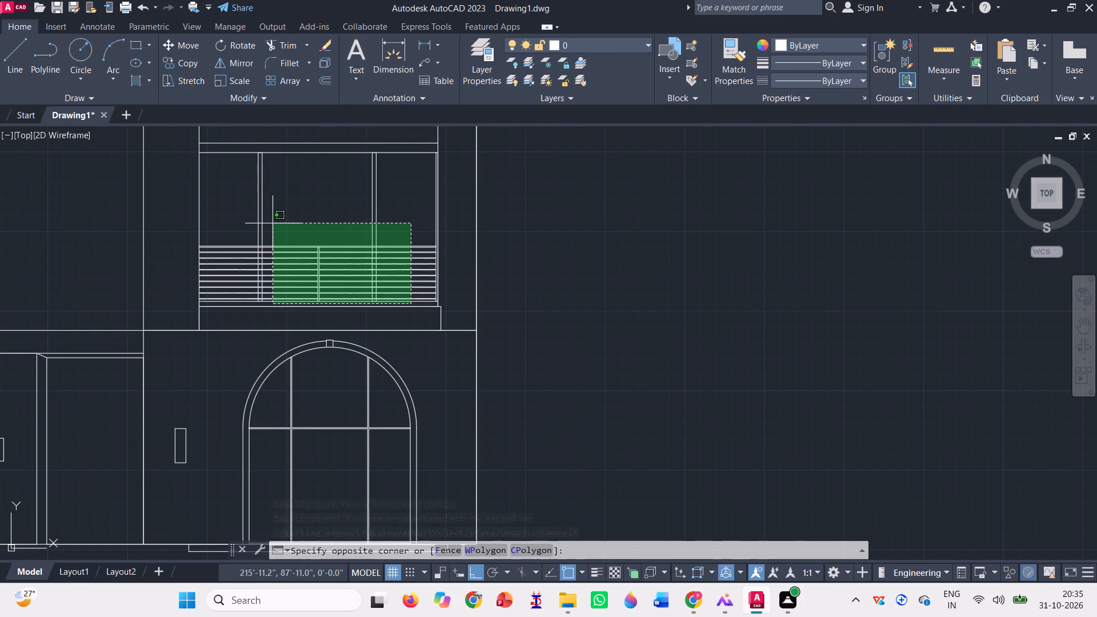
pyautogui.click(229, 201)
pyautogui.scroll(3, 297, 149)
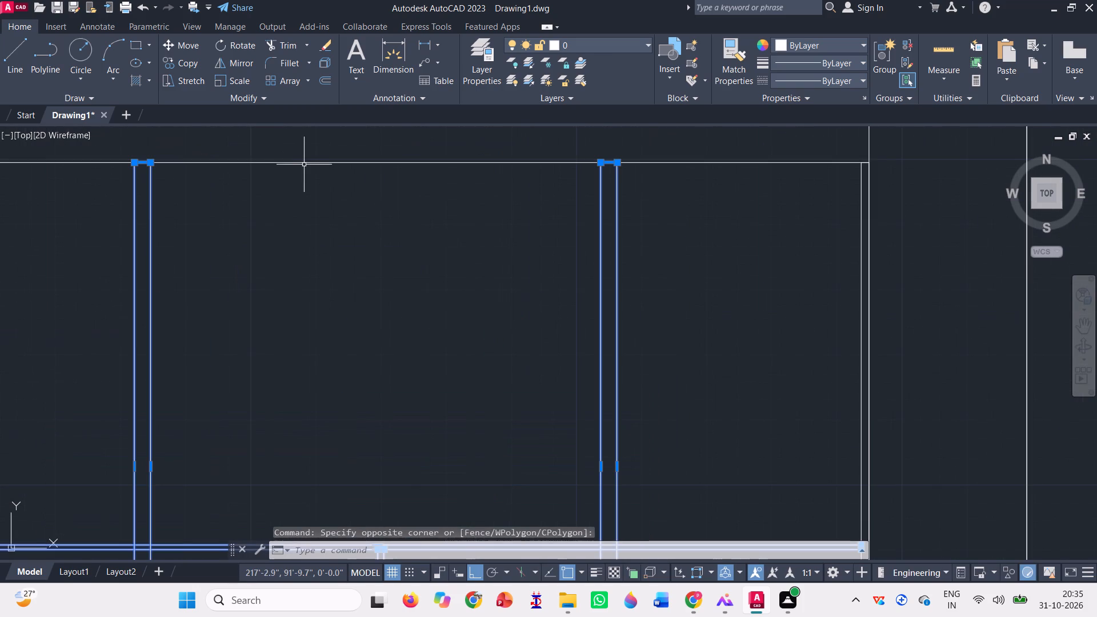
pyautogui.scroll(-3, 546, 255)
pyautogui.scroll(6, 631, 272)
pyautogui.click(614, 271)
pyautogui.click(566, 245)
pyautogui.scroll(-3, 566, 245)
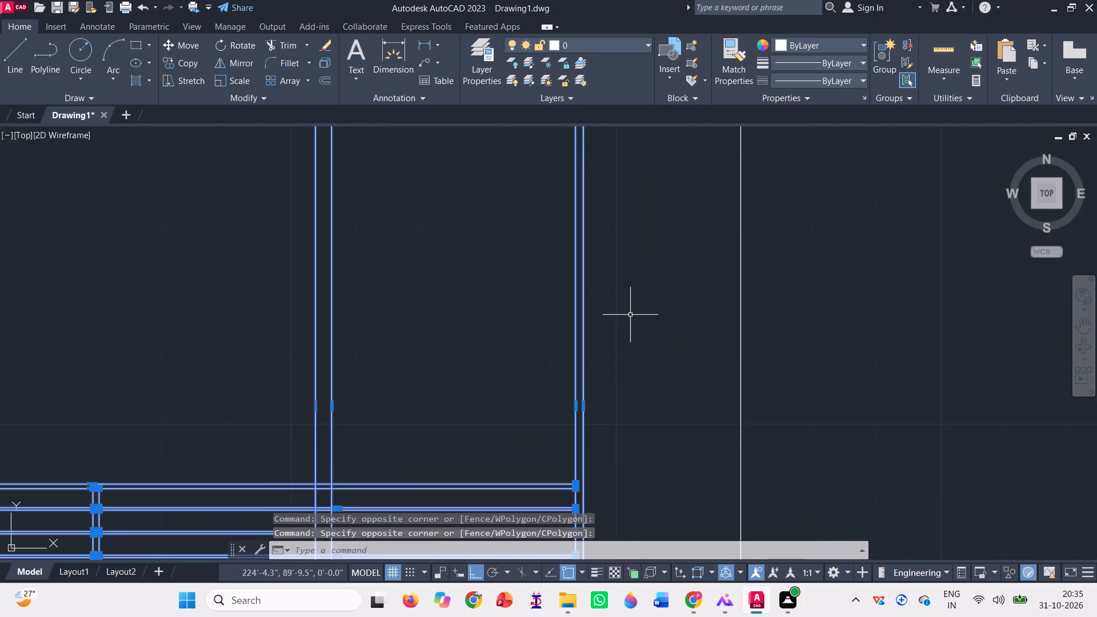
pyautogui.scroll(-2, 630, 315)
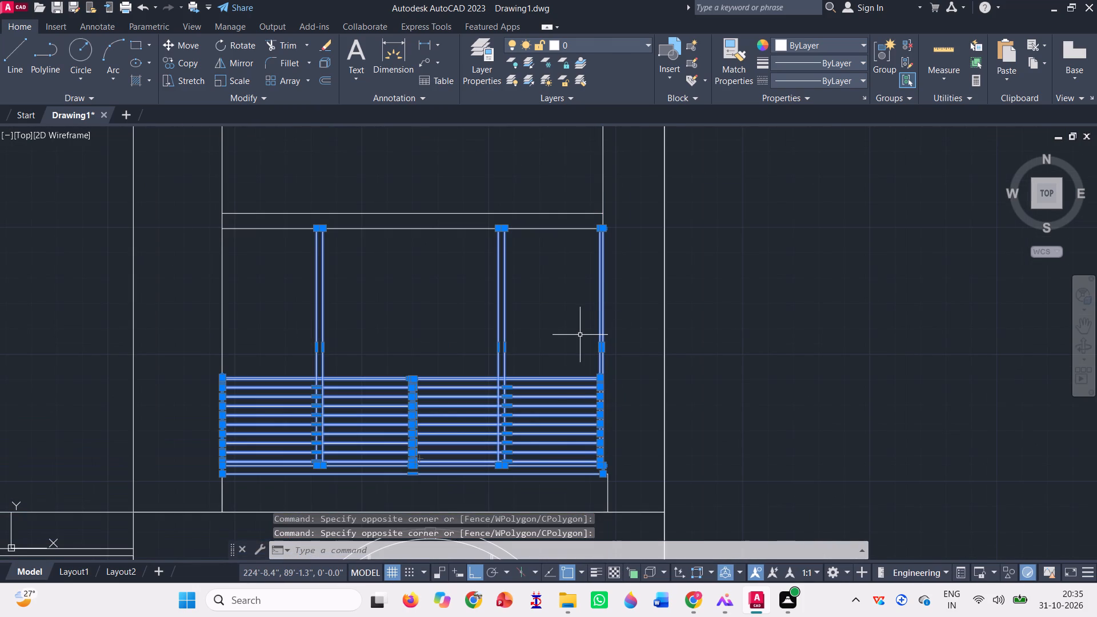
pyautogui.click(302, 228)
pyautogui.scroll(-1, 397, 255)
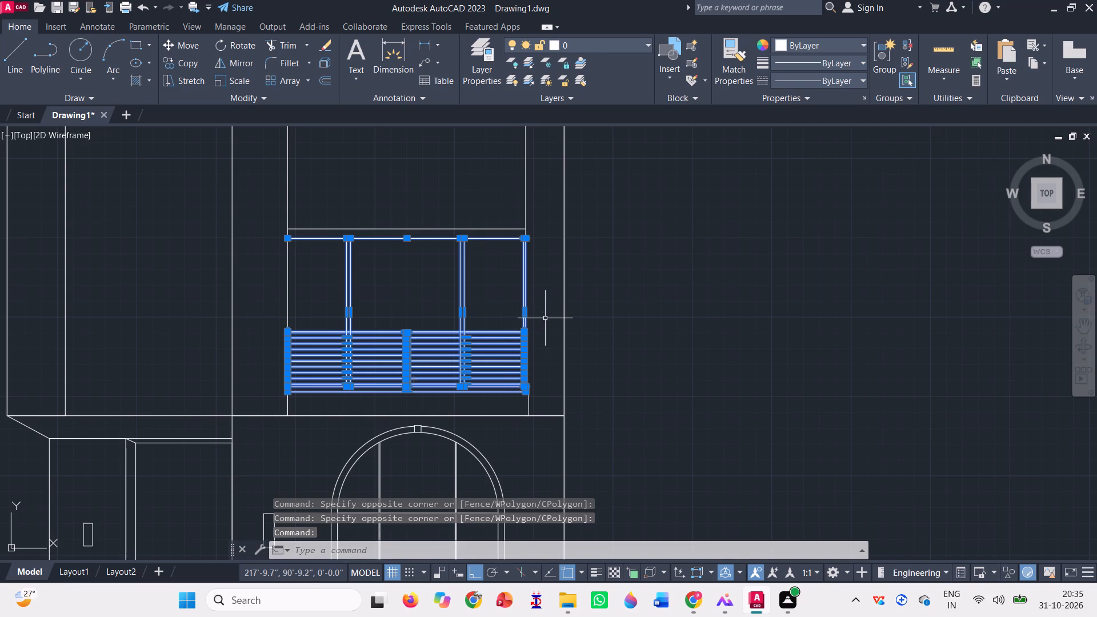
pyautogui.write('co')
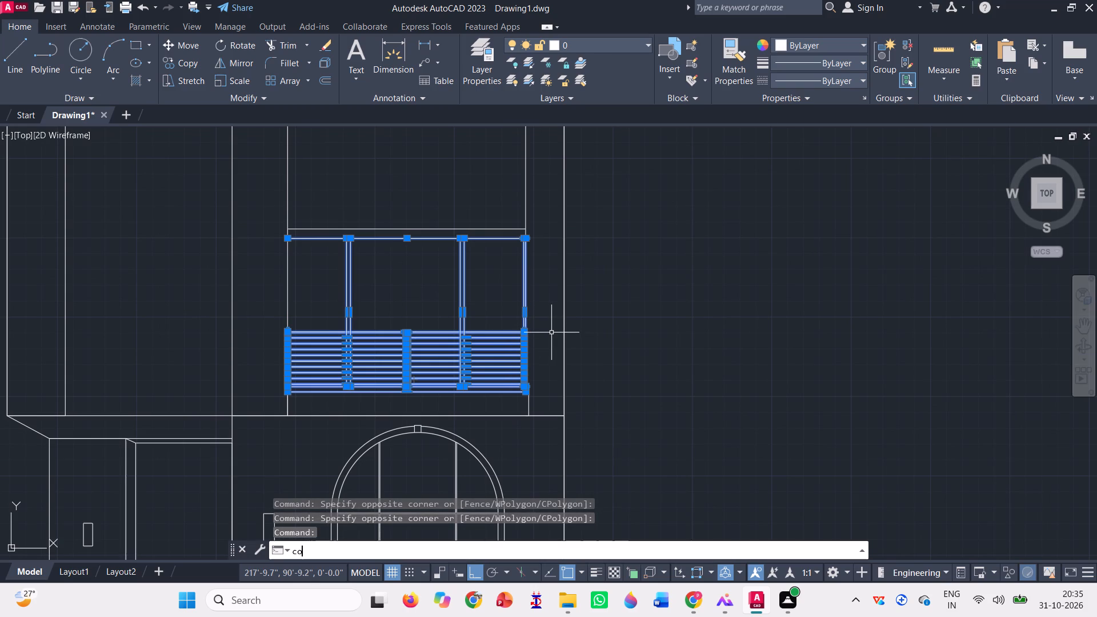
pyautogui.press('space')
pyautogui.scroll(2, 502, 379)
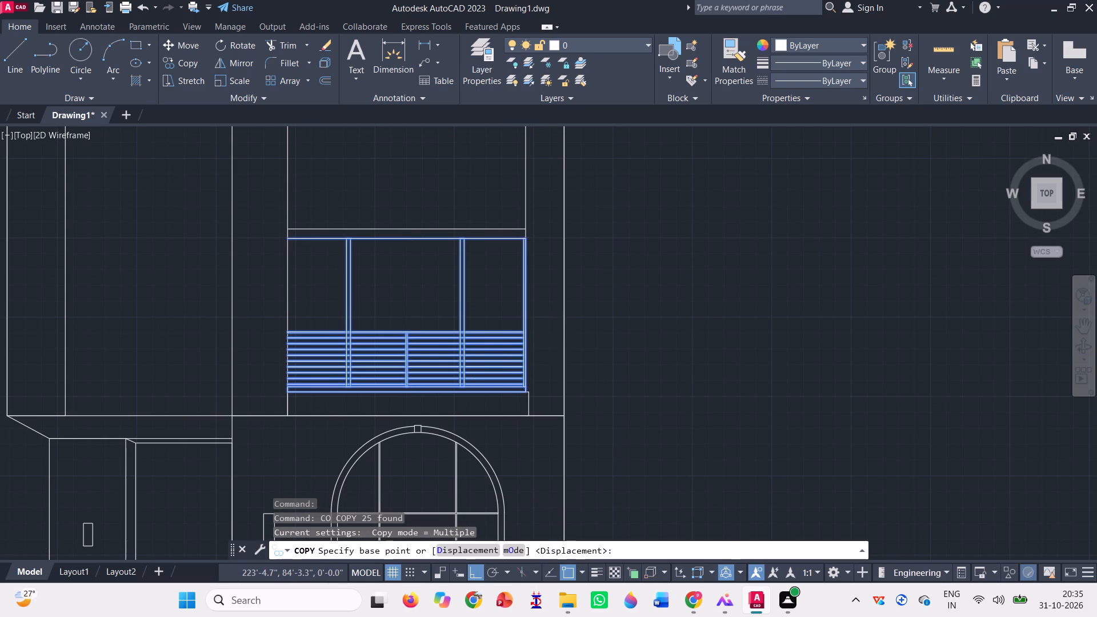
pyautogui.scroll(1, 501, 379)
pyautogui.click(597, 436)
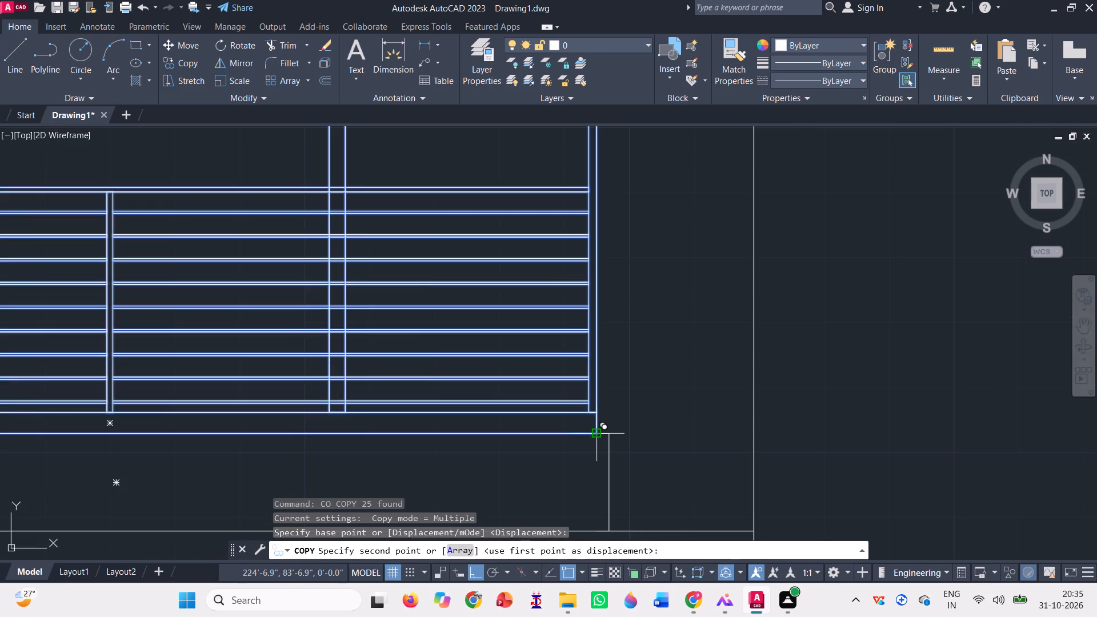
pyautogui.scroll(-3, 597, 436)
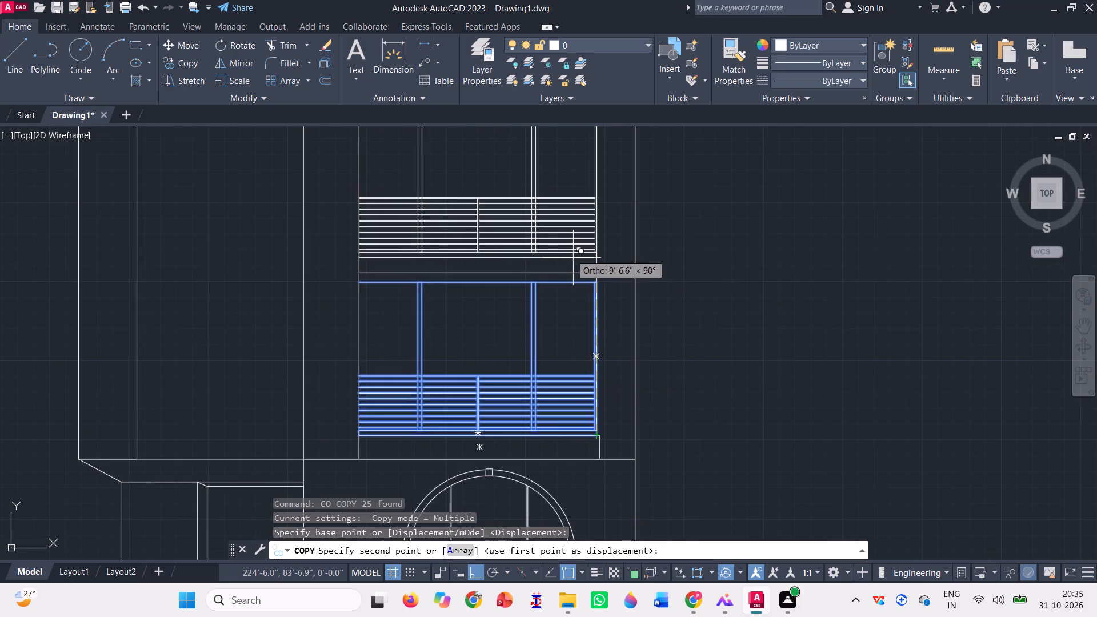
pyautogui.scroll(3, 594, 266)
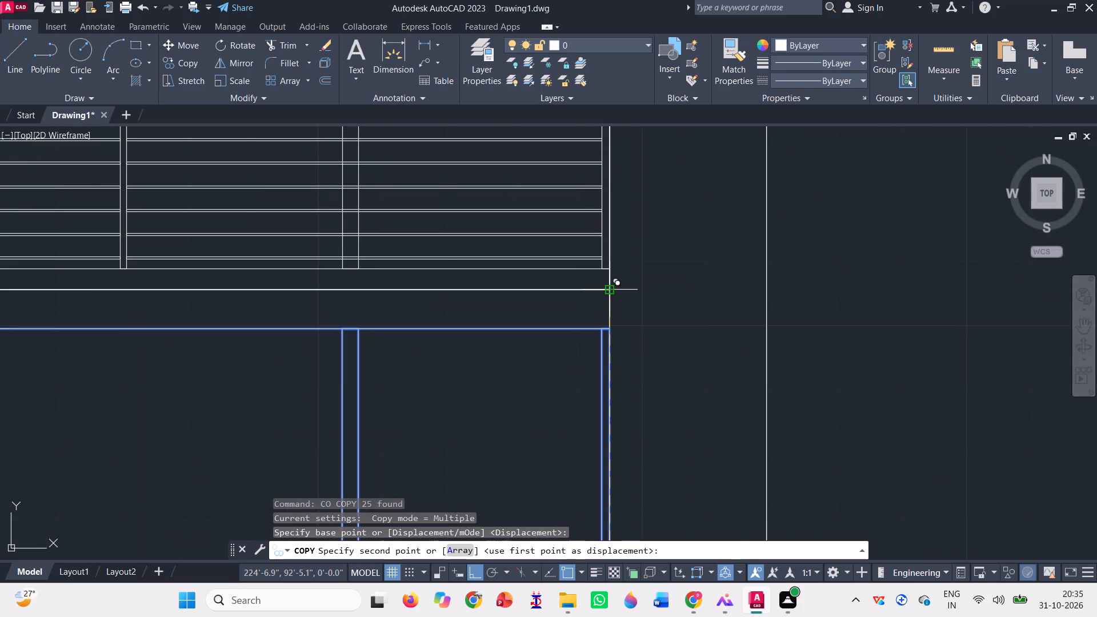
pyautogui.click(611, 293)
pyautogui.scroll(-2, 507, 343)
pyautogui.press('b')
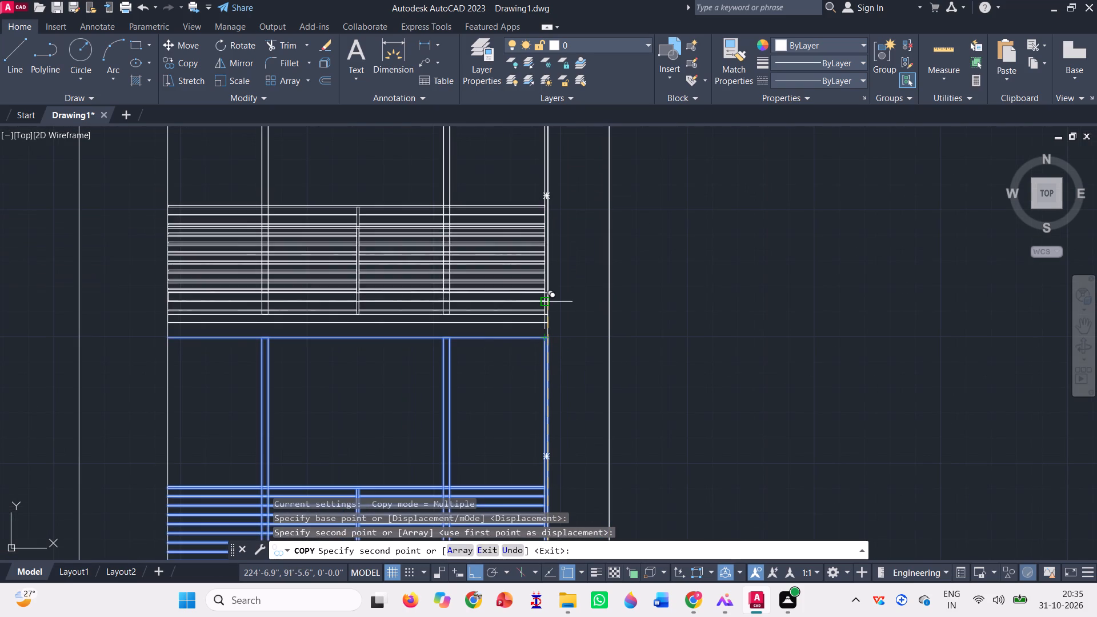
pyautogui.press('Escape')
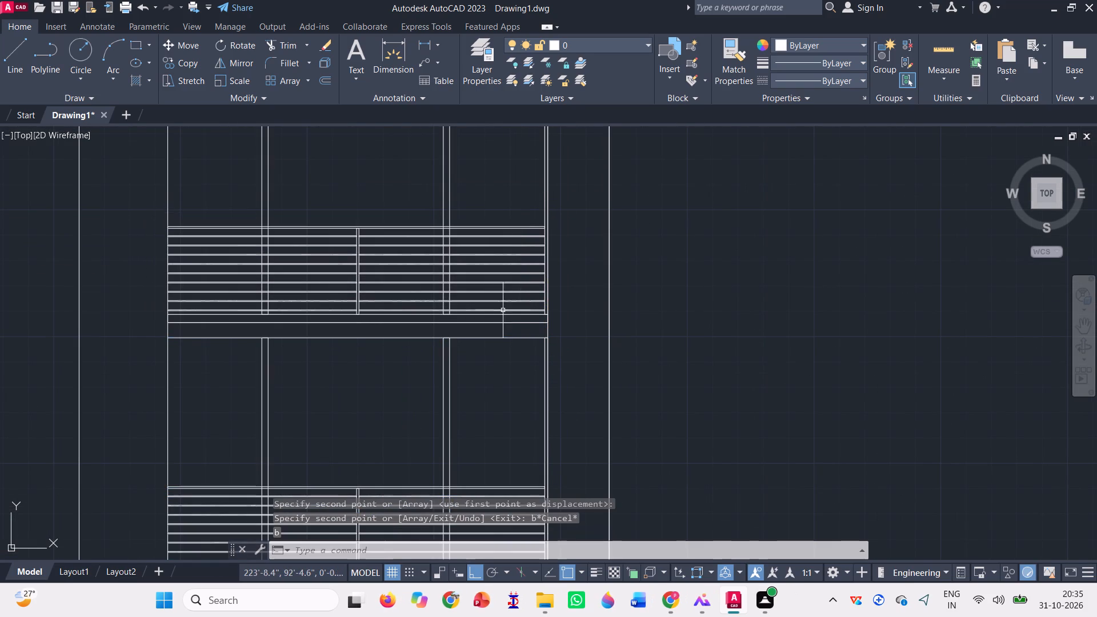
# Erase the louvre bars, their top rail and the short centre bar from the upper copied window.
pyautogui.click(407, 273)
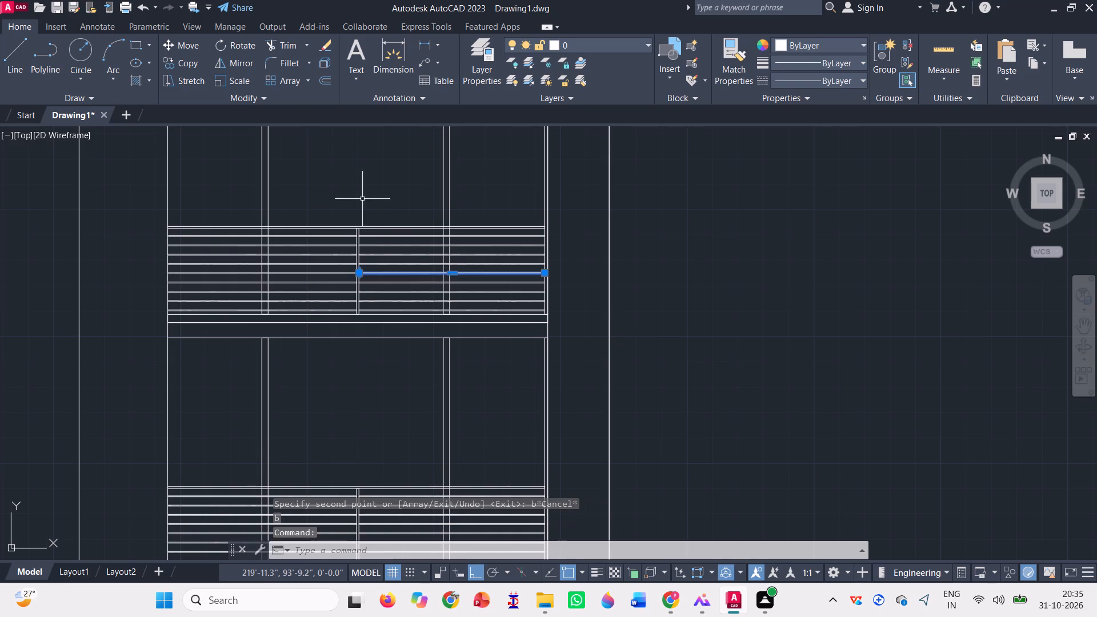
pyautogui.click(346, 185)
pyautogui.scroll(2, 367, 281)
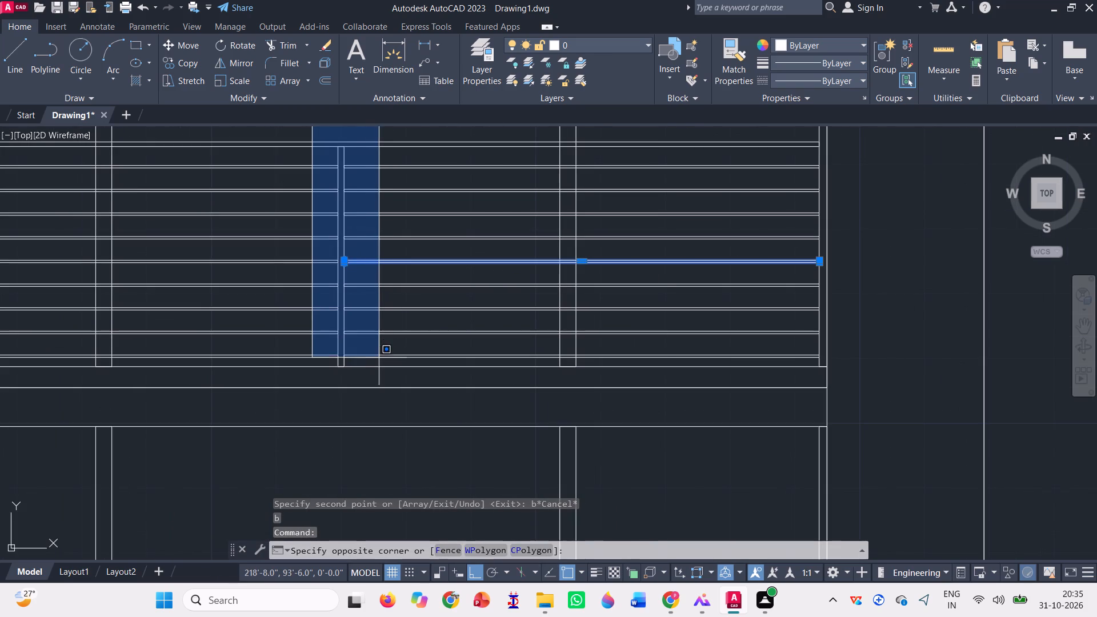
pyautogui.scroll(3, 381, 356)
pyautogui.click(370, 376)
pyautogui.scroll(-3, 370, 375)
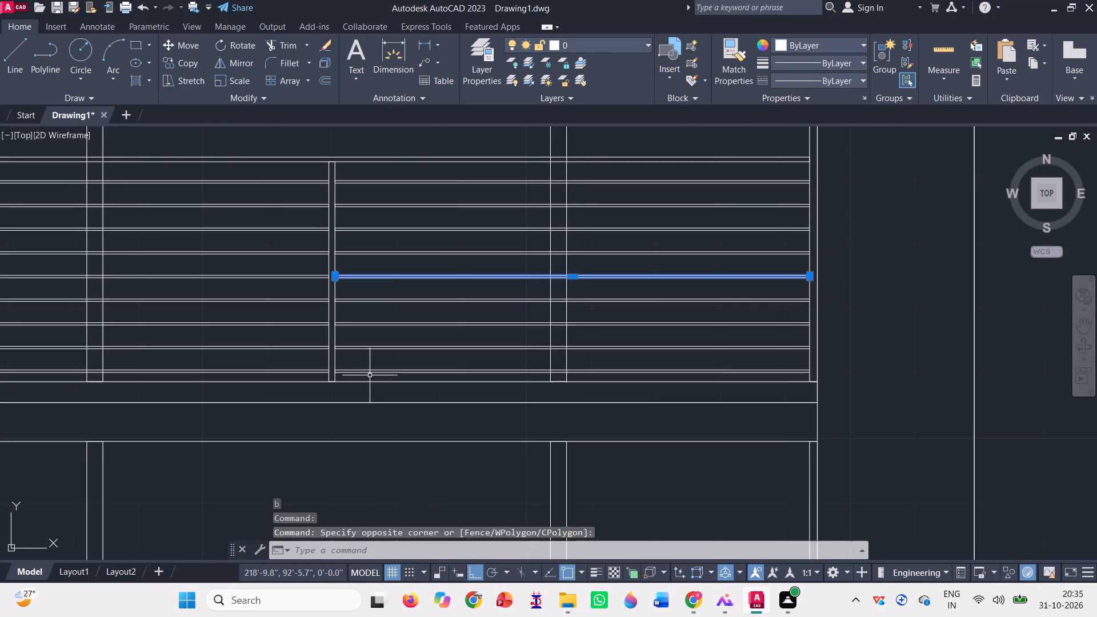
pyautogui.click(370, 375)
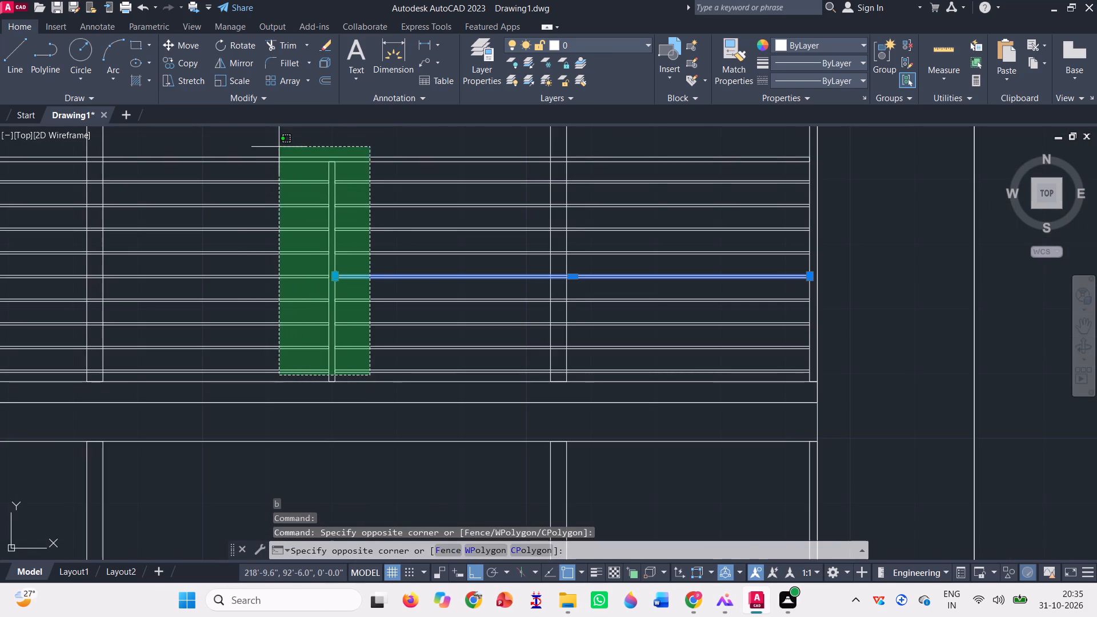
pyautogui.click(274, 142)
pyautogui.scroll(-3, 374, 245)
pyautogui.press('Delete')
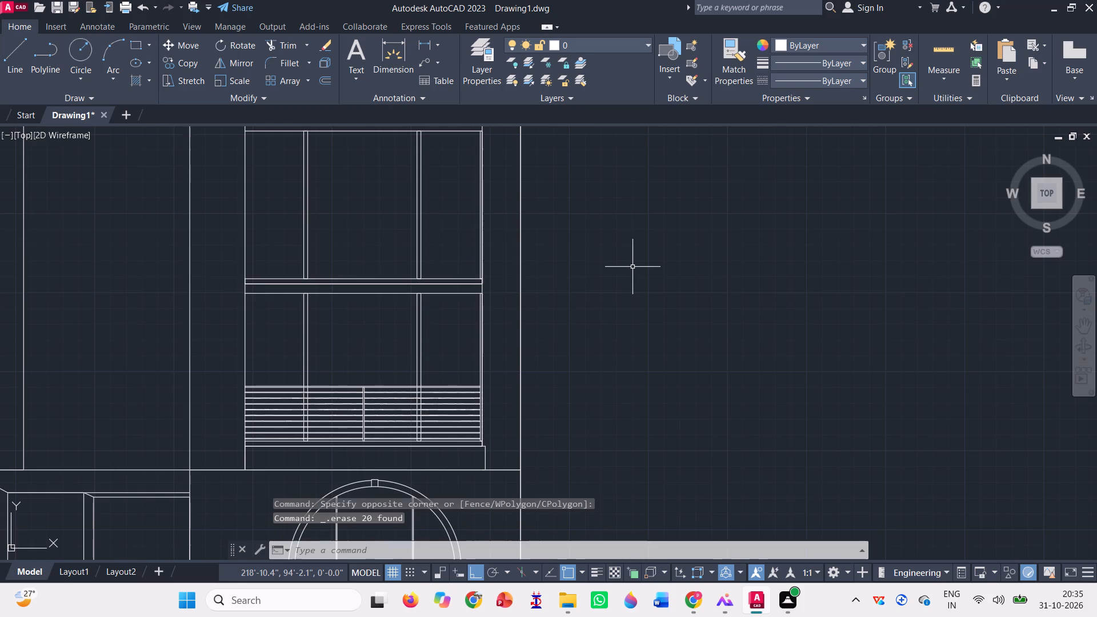
# Erase the three full-width pairs of floor band lines above the windows and the pair of lines at the building's top.
pyautogui.scroll(-1, 613, 298)
pyautogui.scroll(-1, 497, 344)
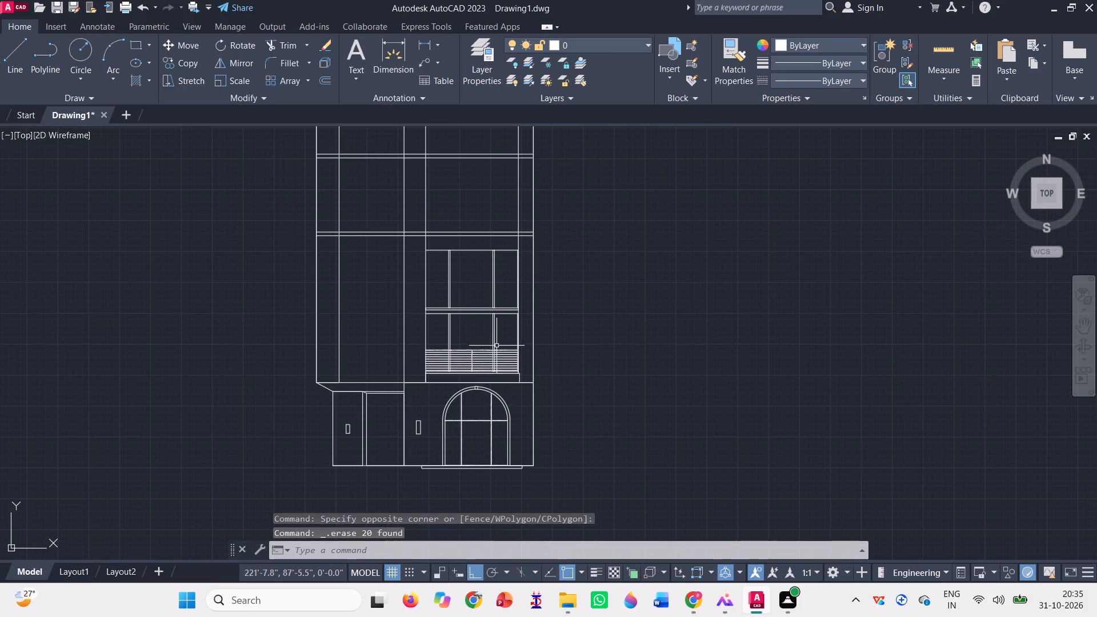
pyautogui.scroll(-1, 374, 301)
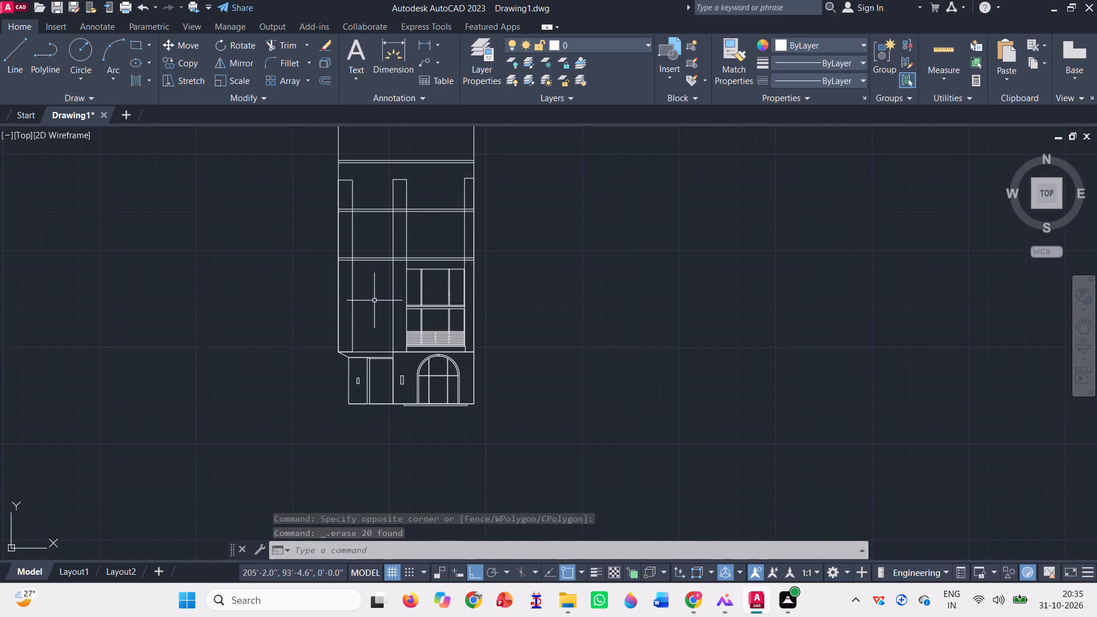
pyautogui.click(447, 265)
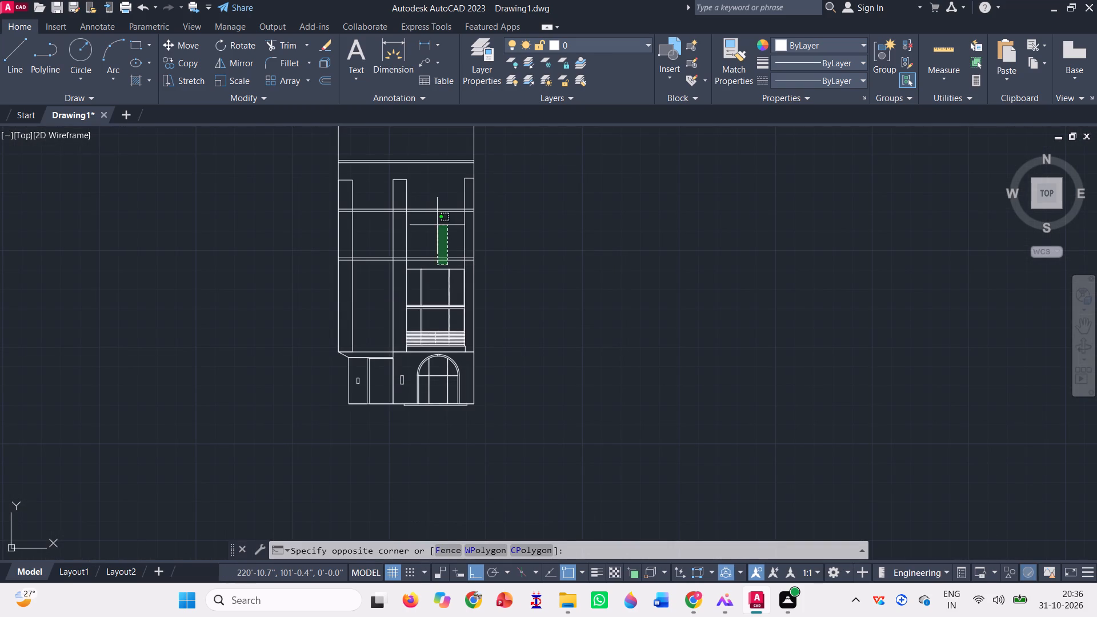
pyautogui.click(429, 157)
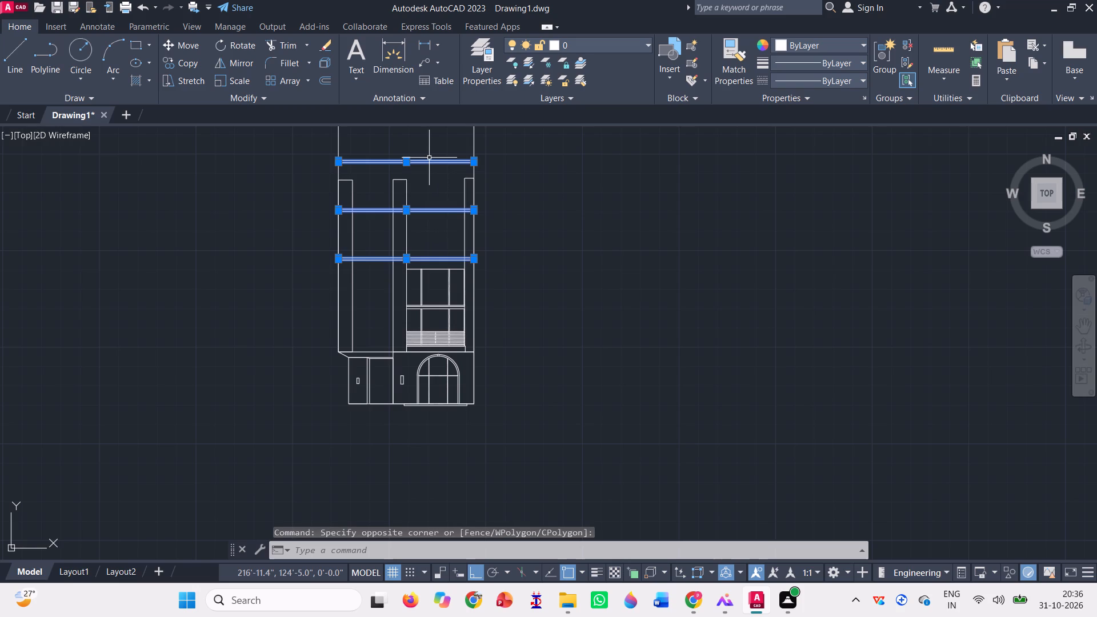
pyautogui.press('Delete')
pyautogui.scroll(-1, 330, 303)
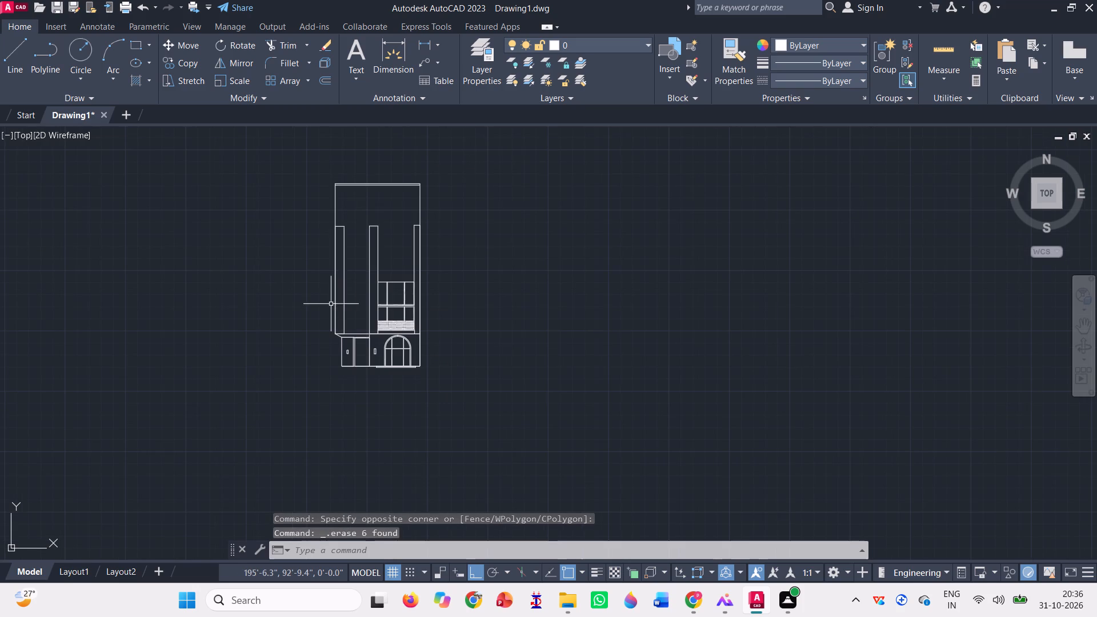
pyautogui.click(382, 194)
pyautogui.click(345, 140)
pyautogui.press('Delete')
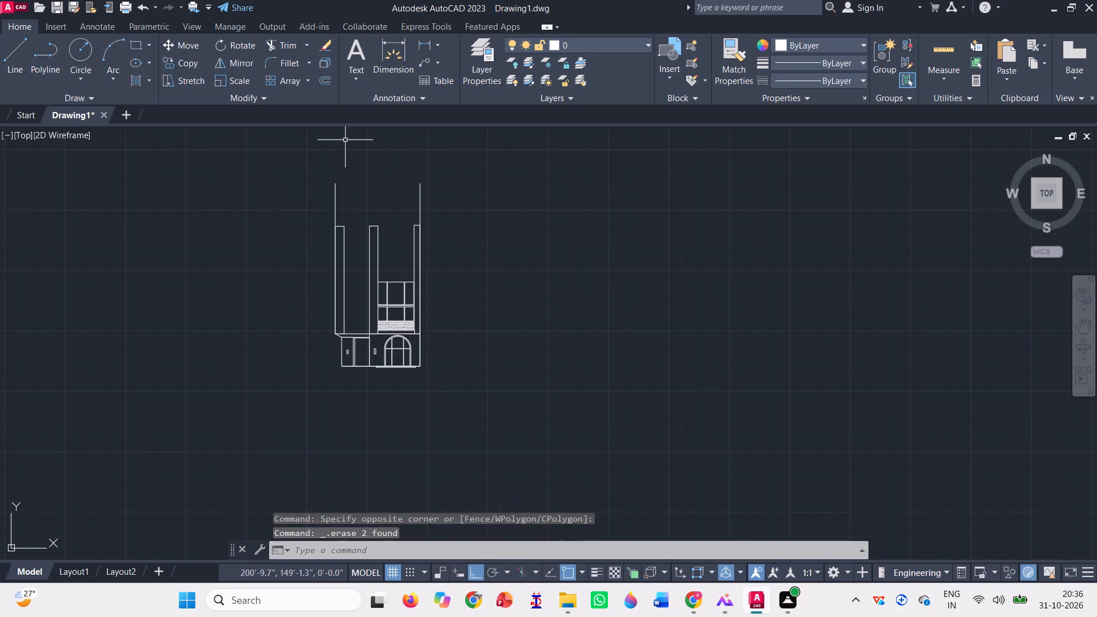
# Draw a rectangle about 2'-3" high from the upper window's top-right corner across to the building's outer left wall line.
pyautogui.scroll(2, 412, 285)
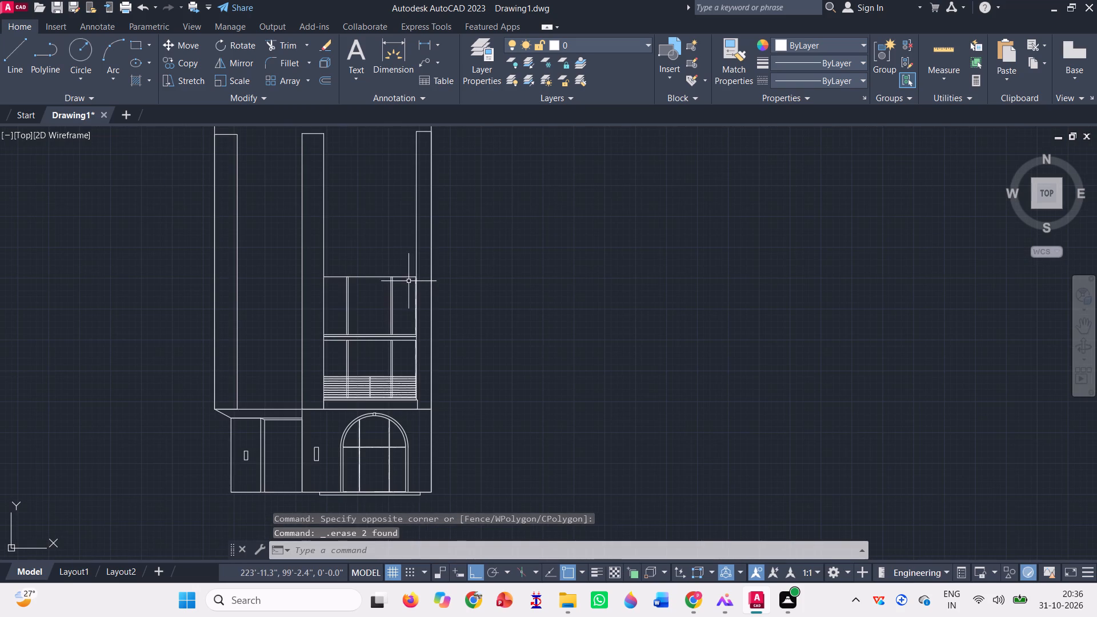
pyautogui.click(135, 41)
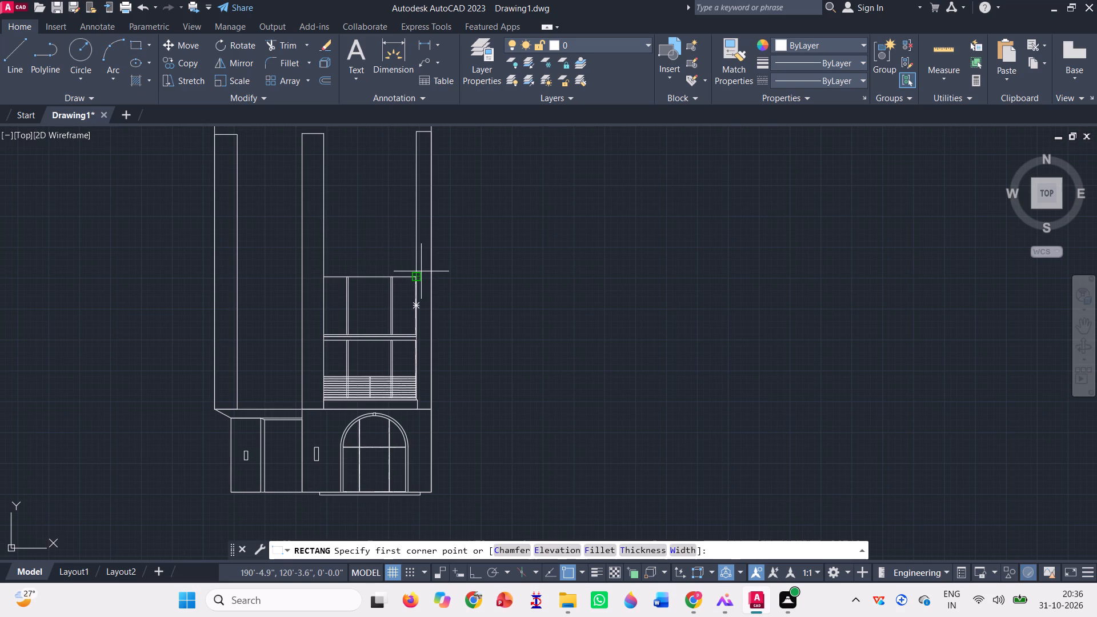
pyautogui.scroll(5, 421, 271)
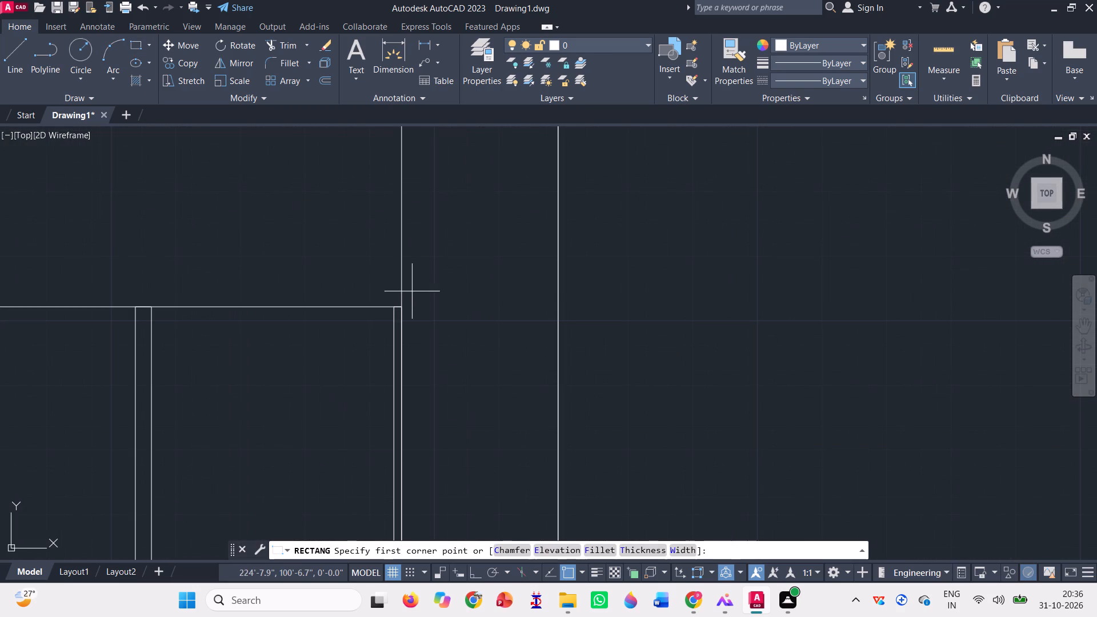
pyautogui.click(406, 305)
pyautogui.scroll(-4, 482, 248)
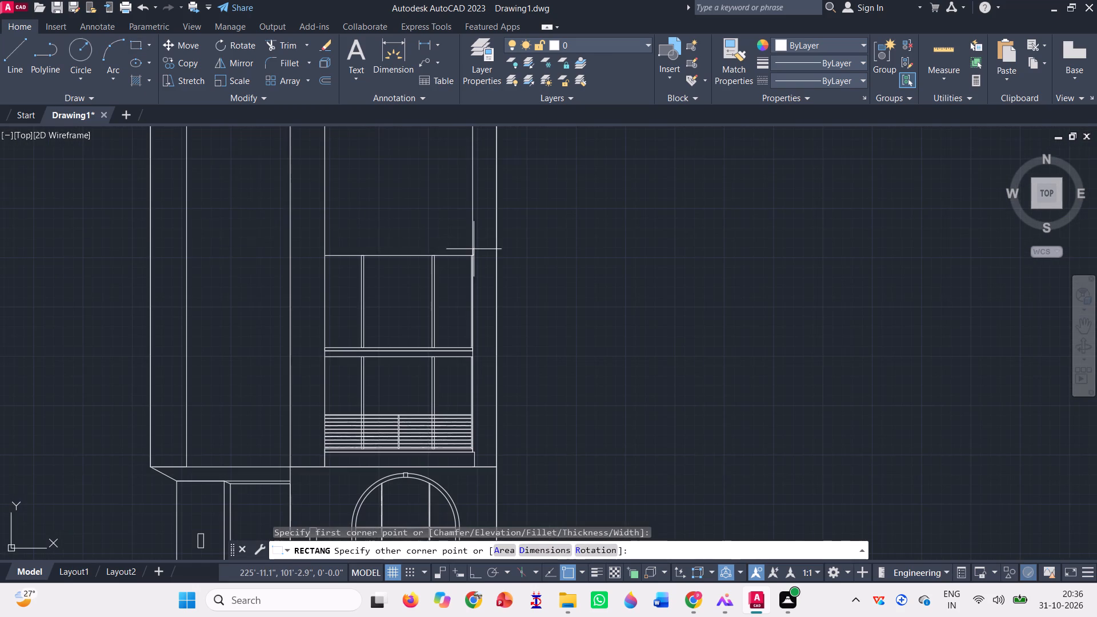
pyautogui.click(149, 229)
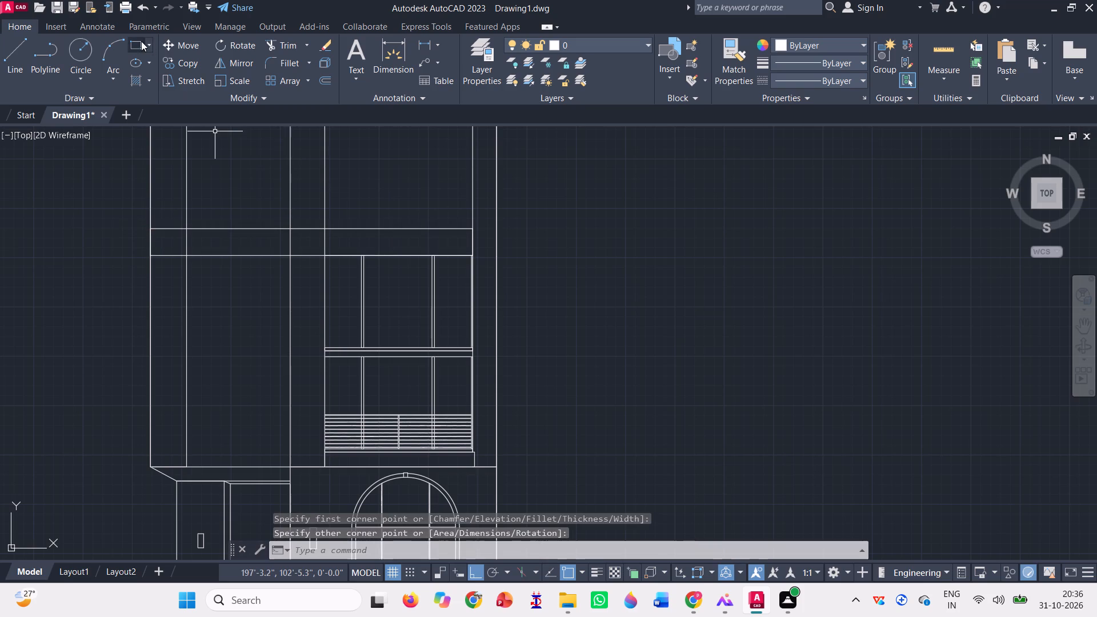
# Draw a horizontal construction line through the new rectangle's lower-left corner, extending past the building's right wall.
pyautogui.click(137, 41)
pyautogui.press('Escape')
pyautogui.press('x')
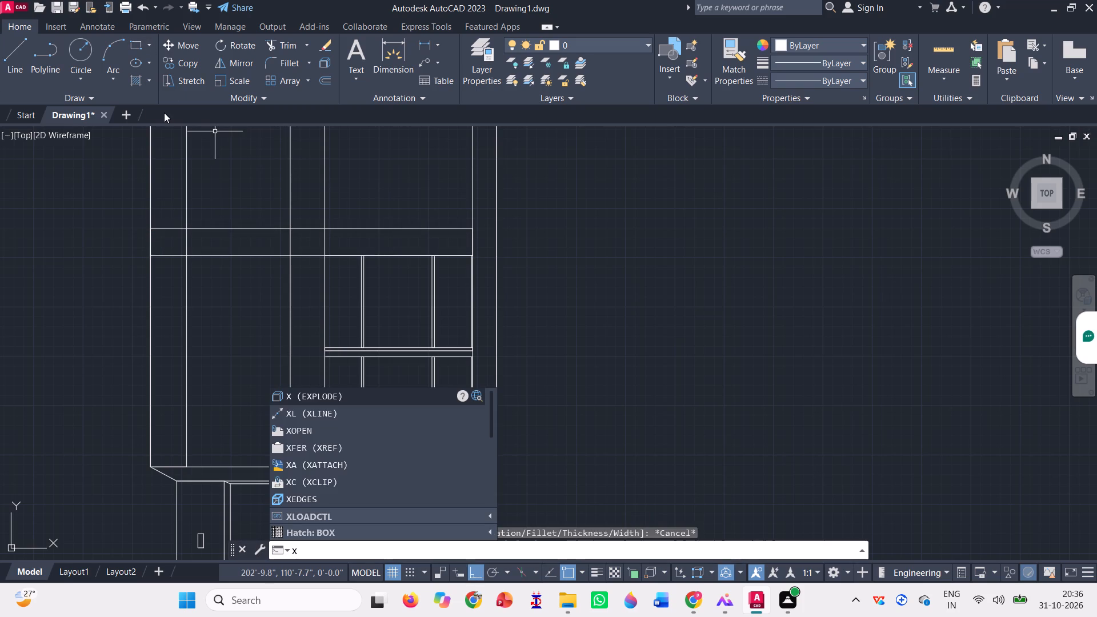
pyautogui.press('l')
pyautogui.press('Return')
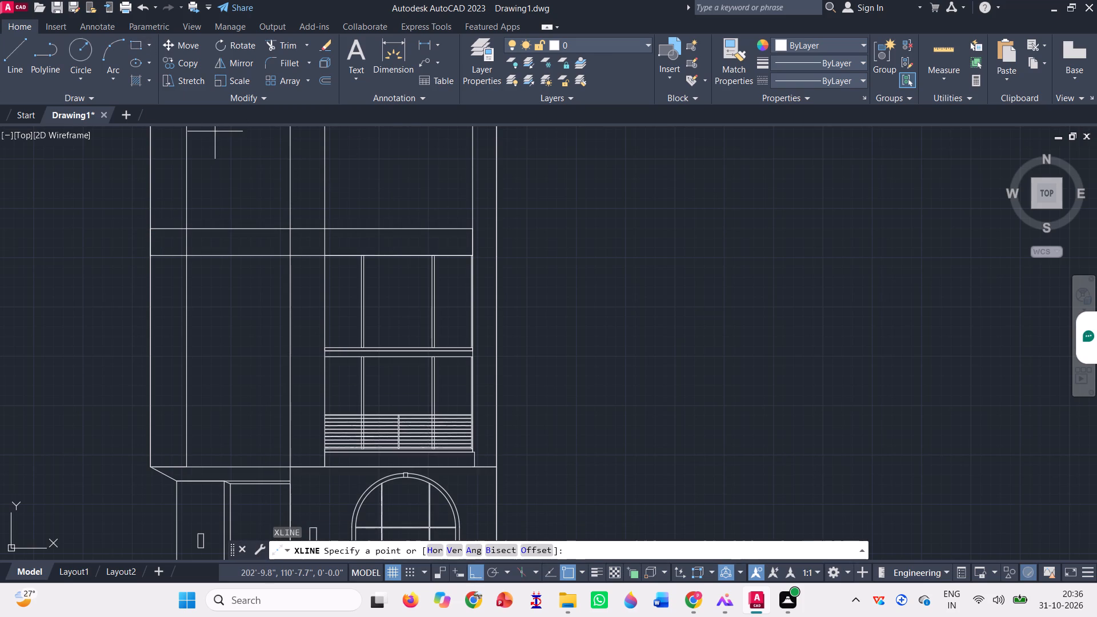
pyautogui.click(153, 257)
pyautogui.click(576, 251)
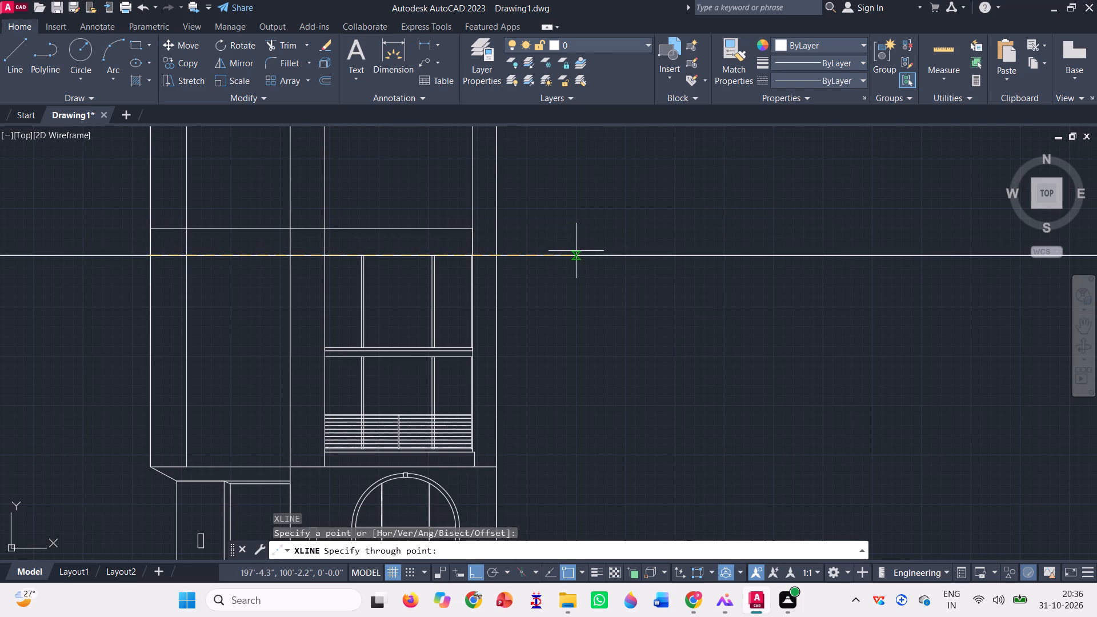
pyautogui.press('space')
# Draw a full-width band rectangle from the existing band's outer top-left corner to the building's right wall at the horizontal construction line.
pyautogui.click(134, 48)
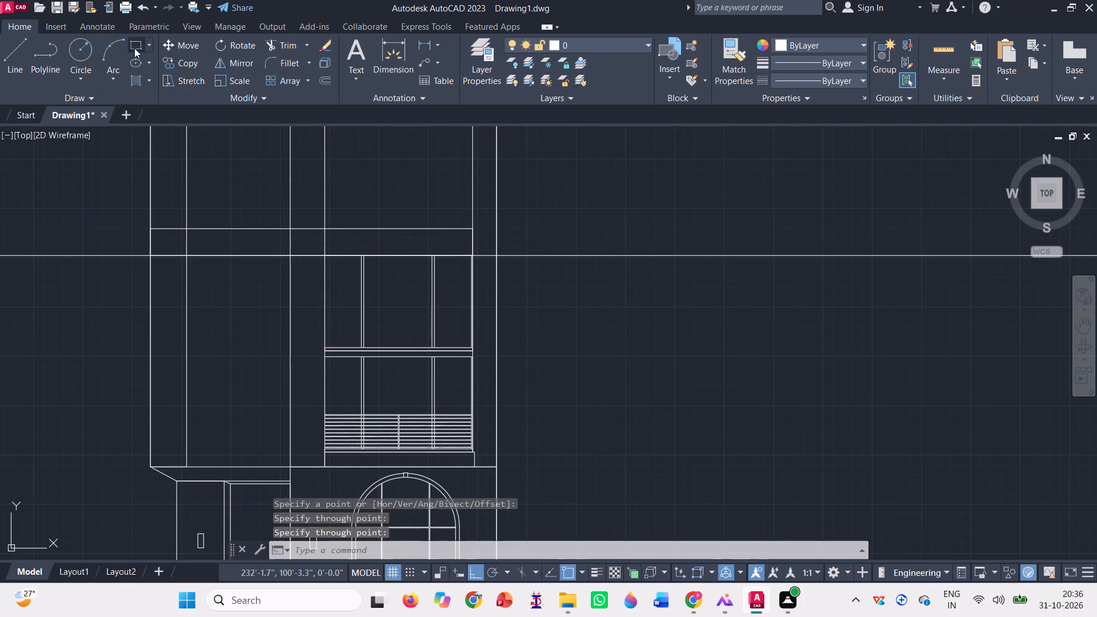
pyautogui.click(147, 226)
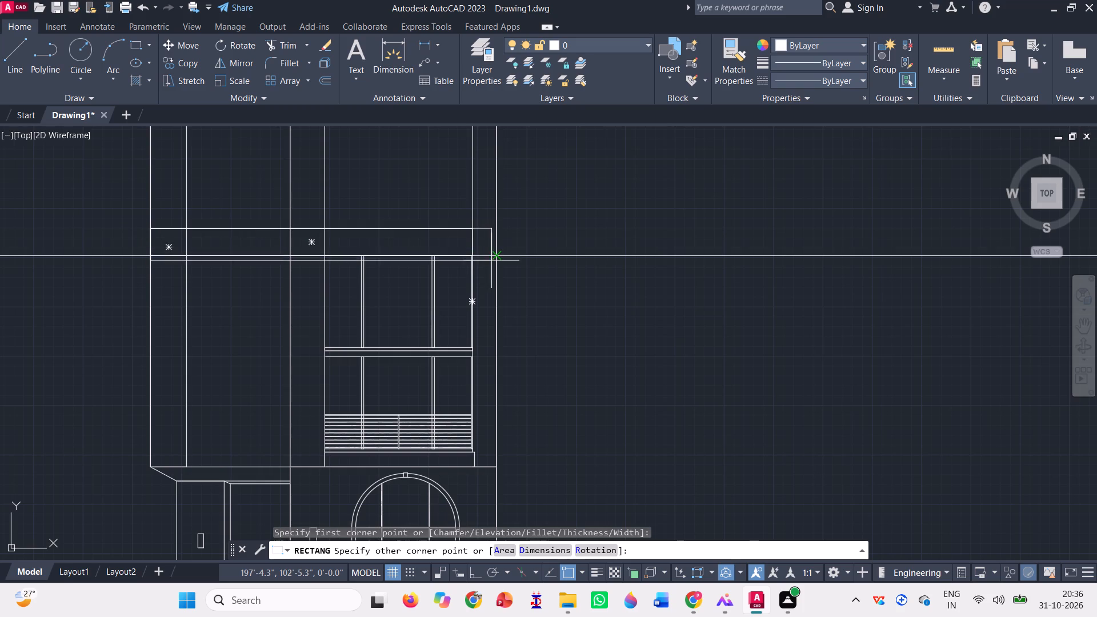
pyautogui.click(501, 253)
# Erase the horizontal construction line and the shorter original band rectangle that ends at the window's right edge.
pyautogui.click(570, 262)
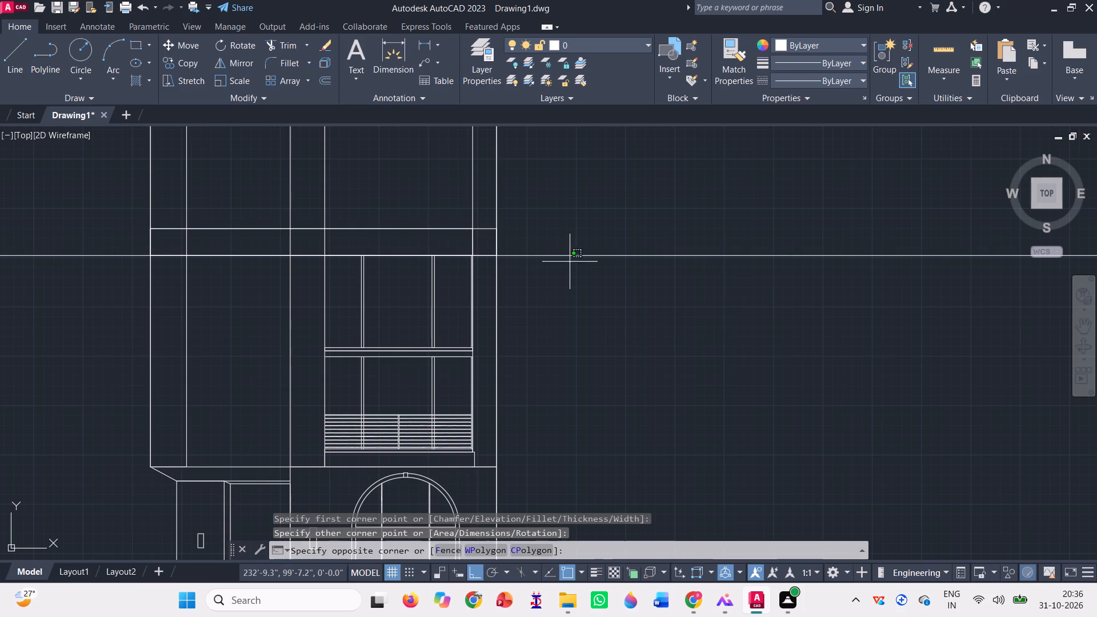
pyautogui.click(563, 243)
pyautogui.press('Delete')
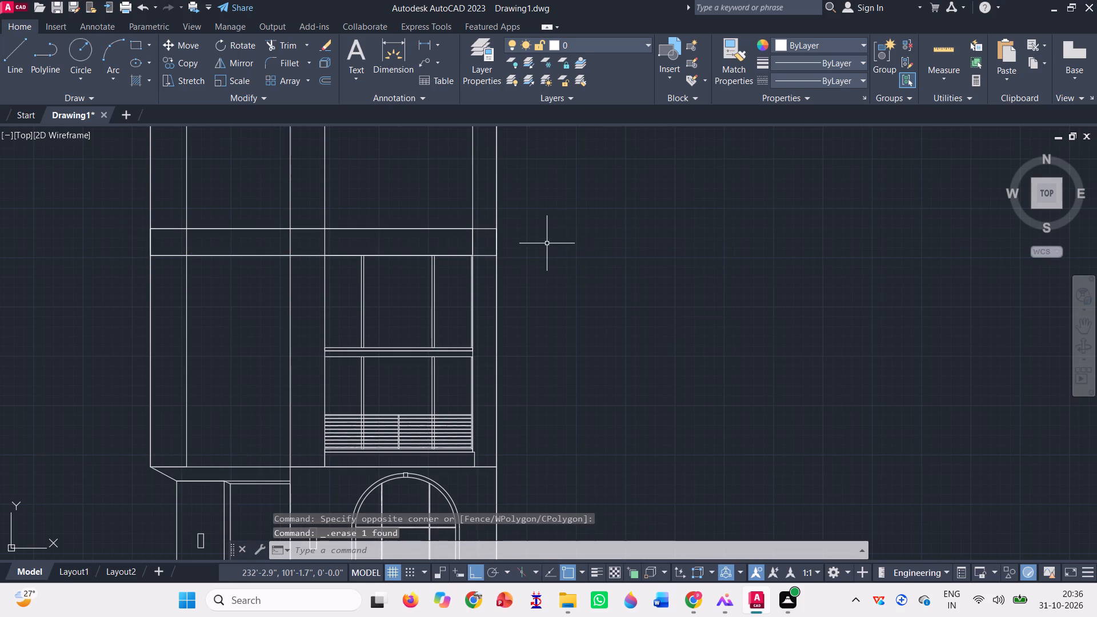
pyautogui.click(471, 238)
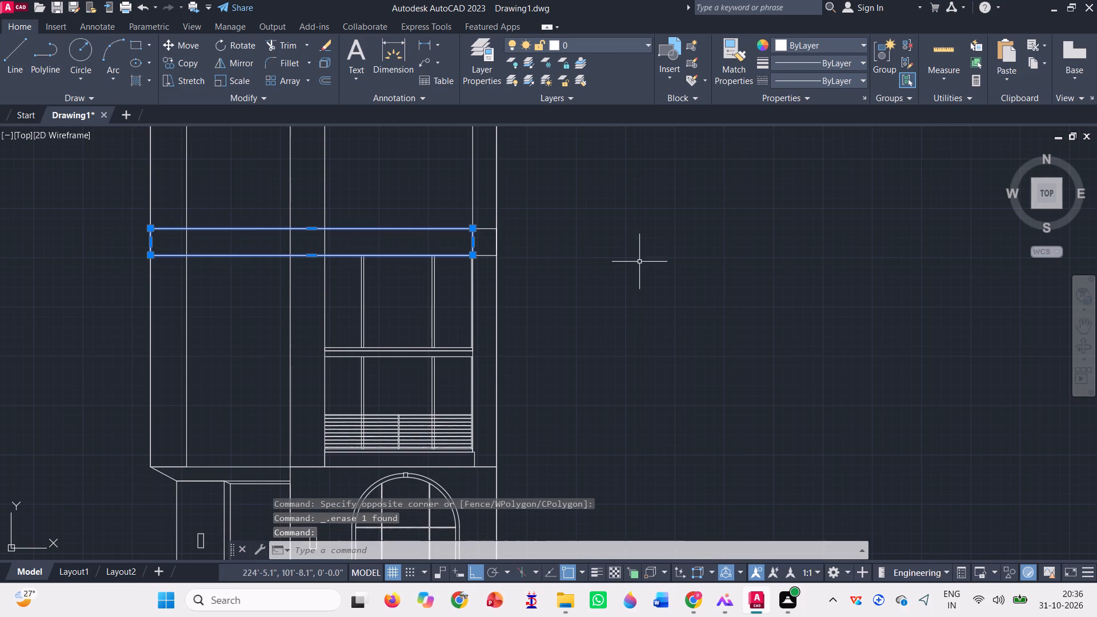
pyautogui.press('Delete')
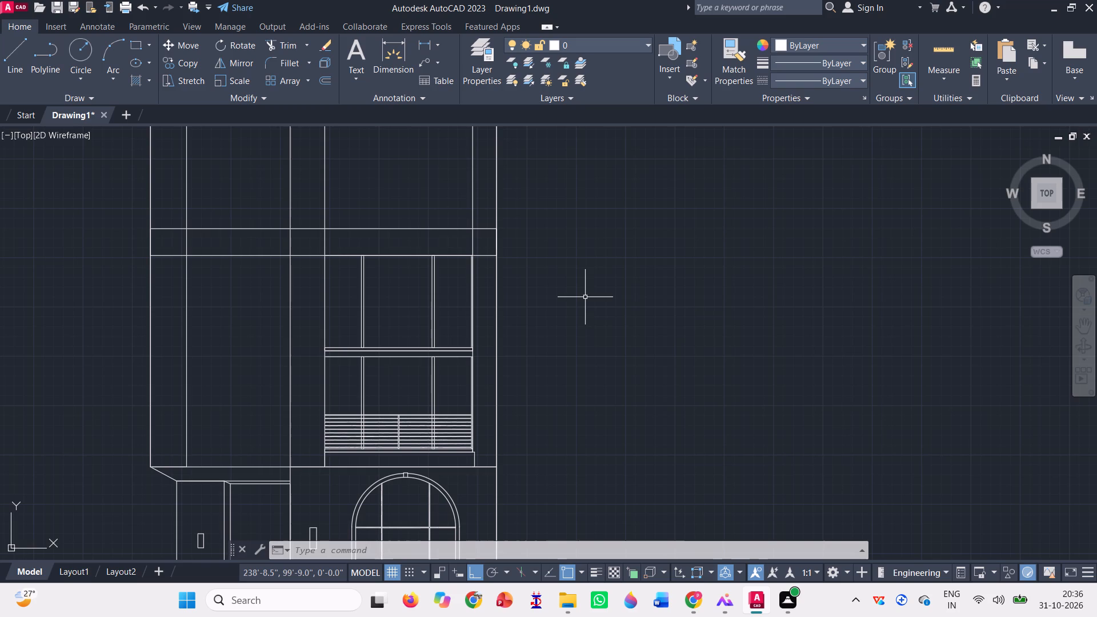
# Trim away the outer wall lines and pier lines that project above the top of the full-width band.
pyautogui.scroll(-2, 585, 298)
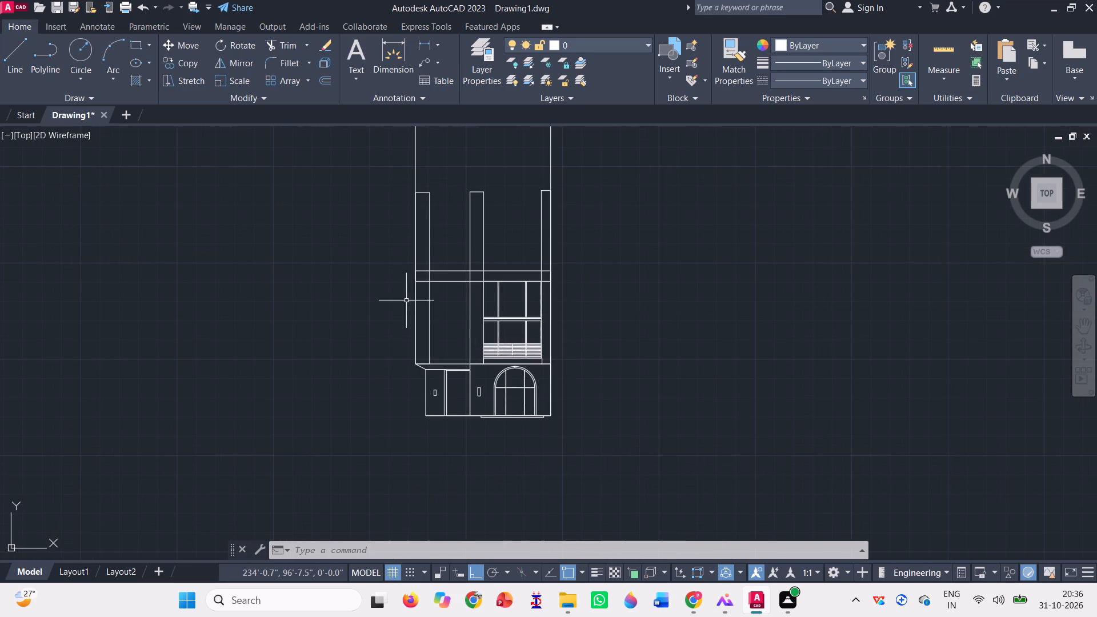
pyautogui.click(278, 38)
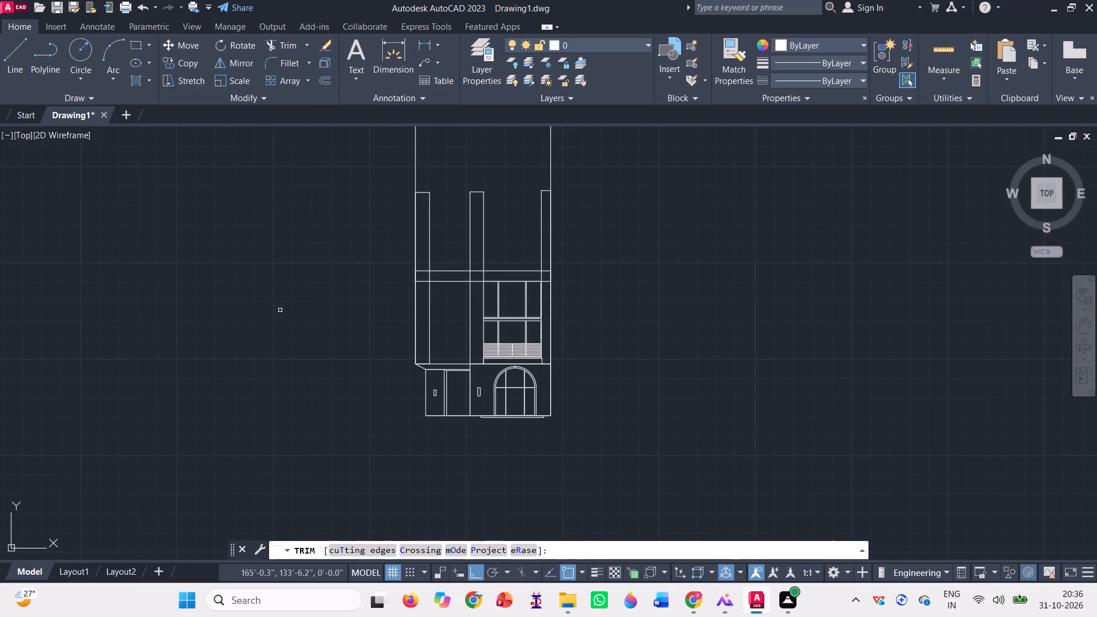
pyautogui.scroll(-2, 280, 310)
pyautogui.click(323, 251)
pyautogui.click(425, 248)
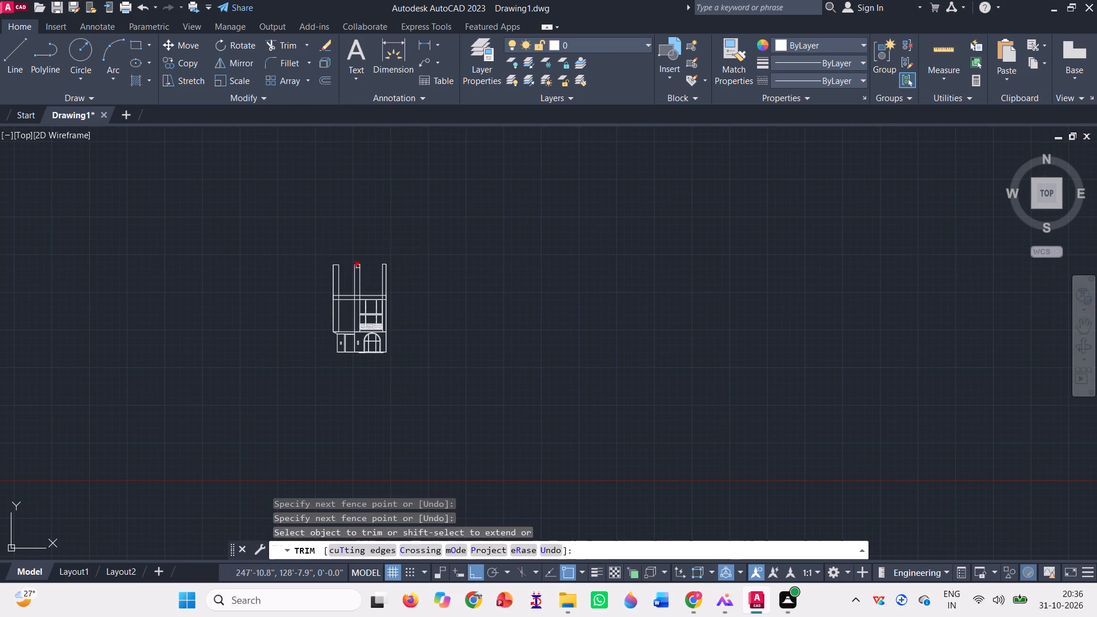
pyautogui.scroll(2, 345, 272)
pyautogui.click(273, 286)
pyautogui.click(486, 271)
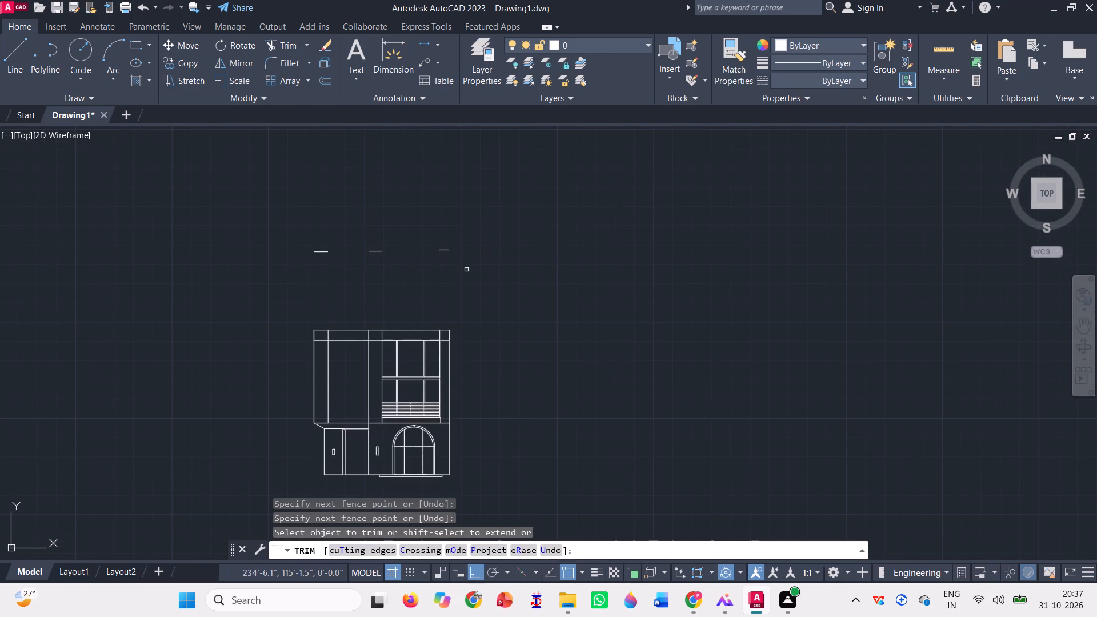
# Trim away the three short leftover cap lines floating above the building.
pyautogui.click(447, 247)
pyautogui.click(449, 265)
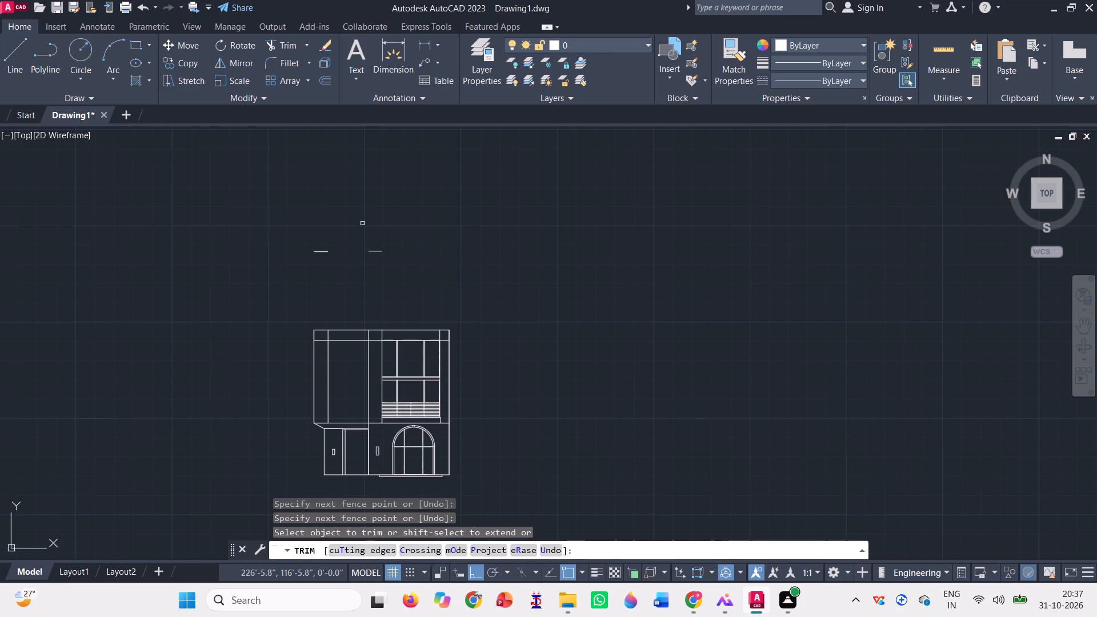
pyautogui.click(370, 245)
pyautogui.click(384, 263)
pyautogui.scroll(2, 306, 241)
pyautogui.click(354, 294)
pyautogui.click(342, 257)
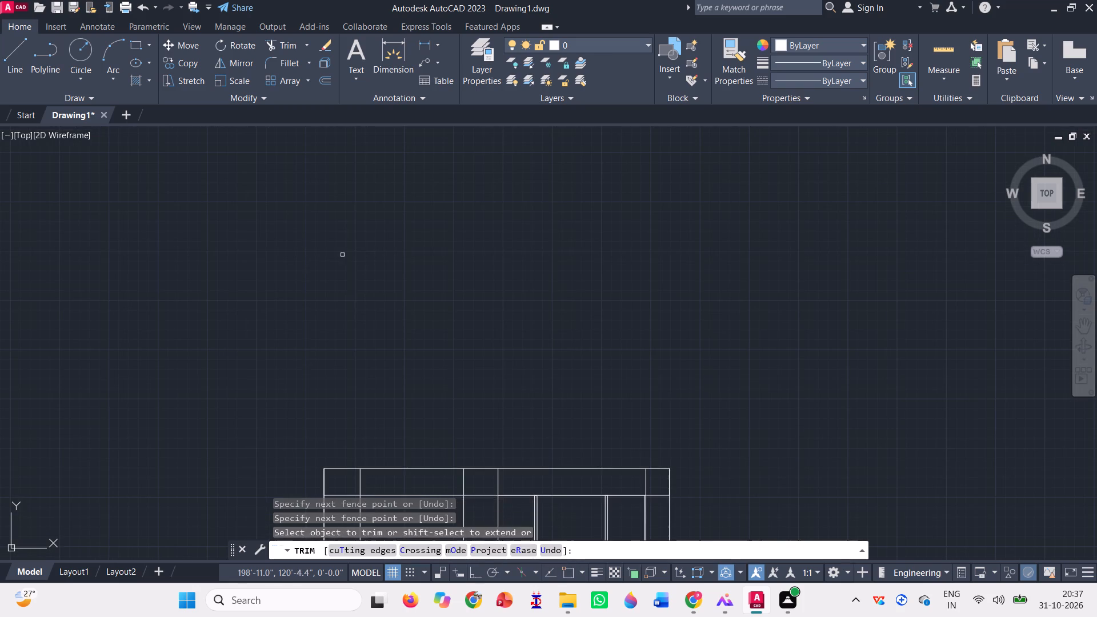
pyautogui.scroll(-3, 342, 256)
pyautogui.press('Escape')
pyautogui.scroll(1, 391, 297)
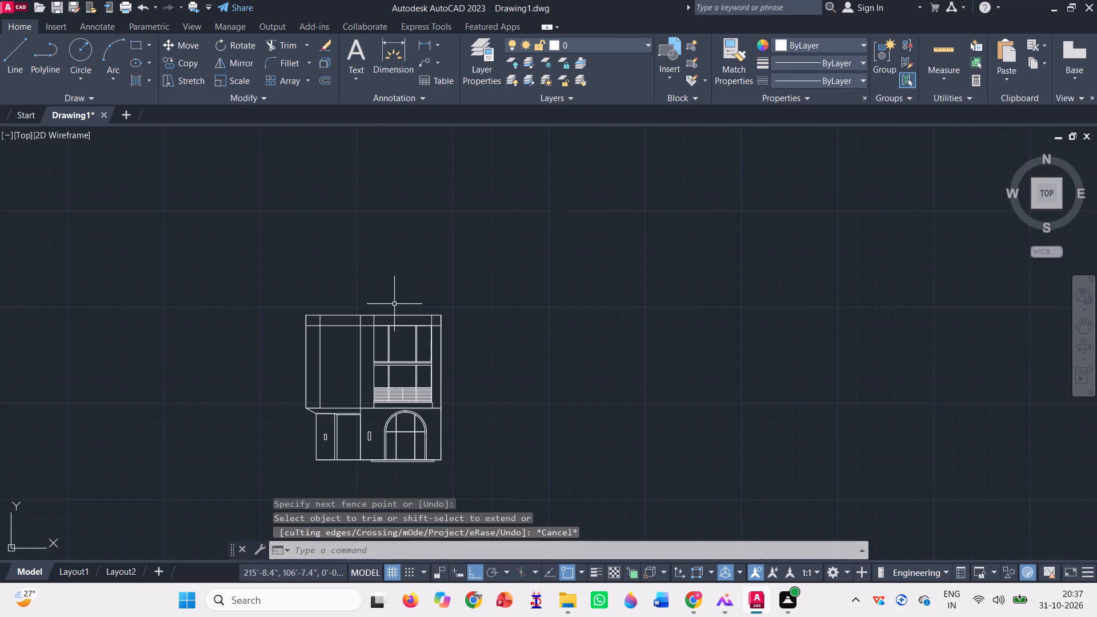
# Trim the vertical pier lines crossing the inside of the full-width top band.
pyautogui.scroll(2, 367, 332)
pyautogui.click(282, 46)
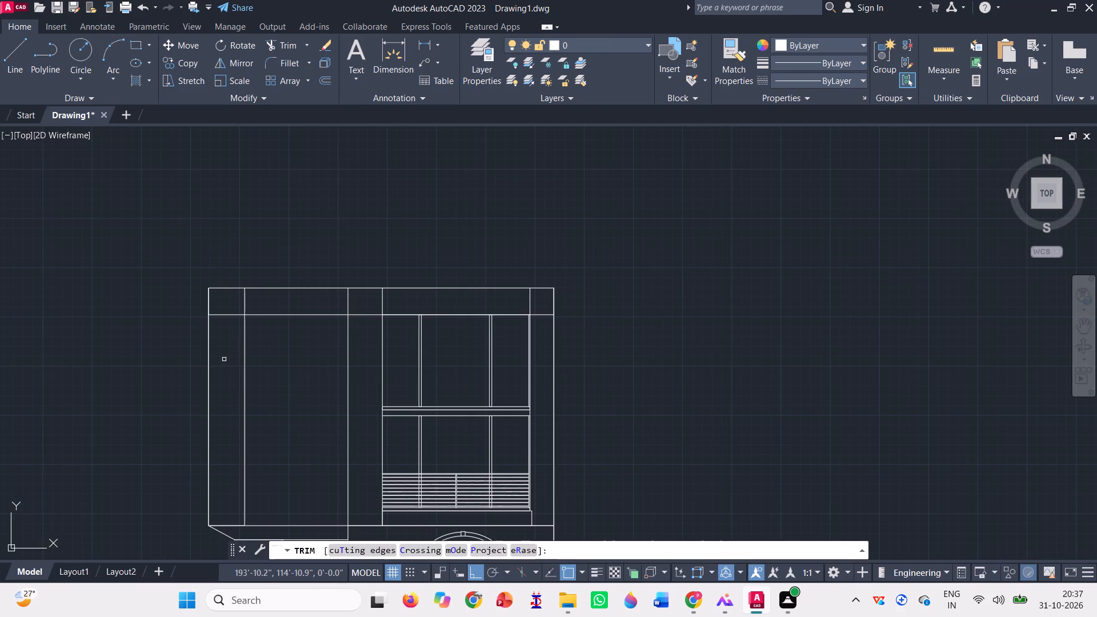
pyautogui.click(227, 305)
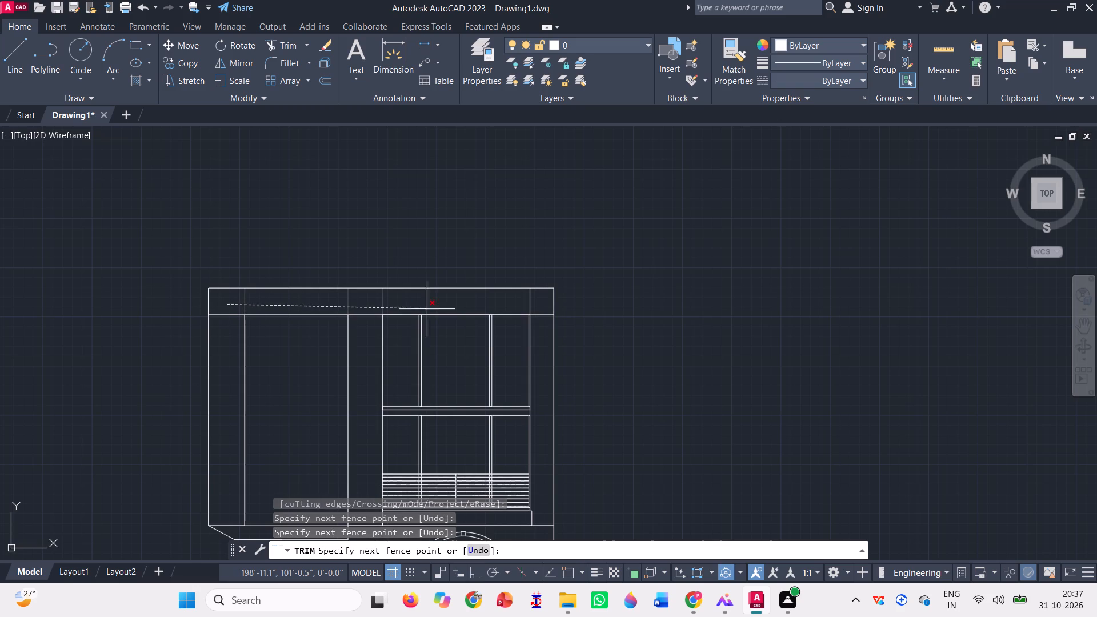
pyautogui.click(542, 303)
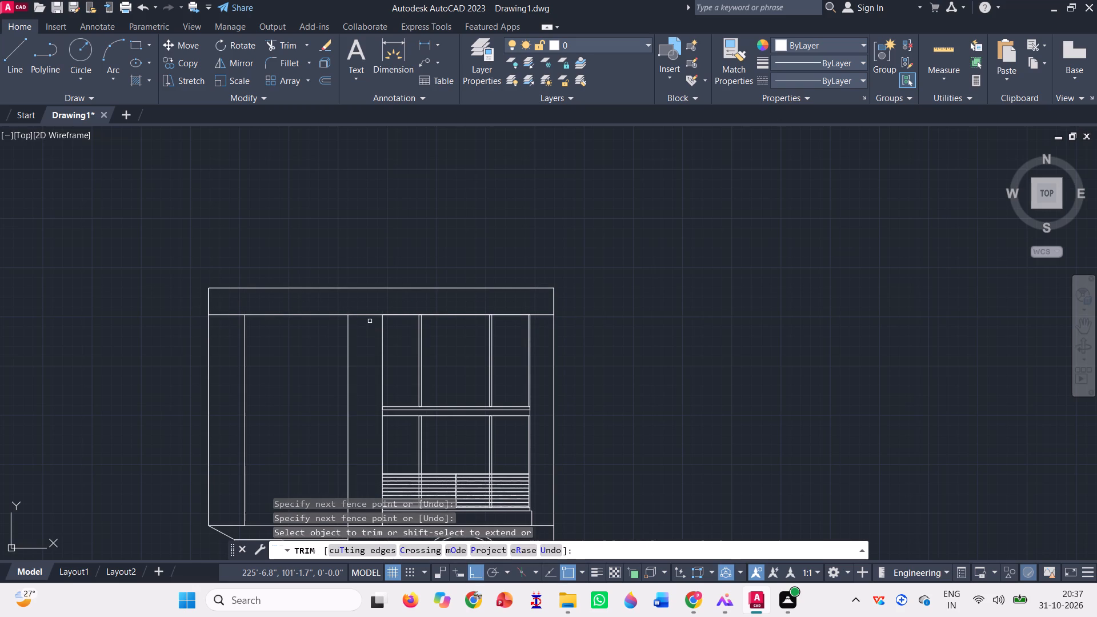
# Trim the band's lower edge across the middle and left piers, and the overlapping wall line at the band's left end.
pyautogui.click(369, 319)
pyautogui.click(368, 307)
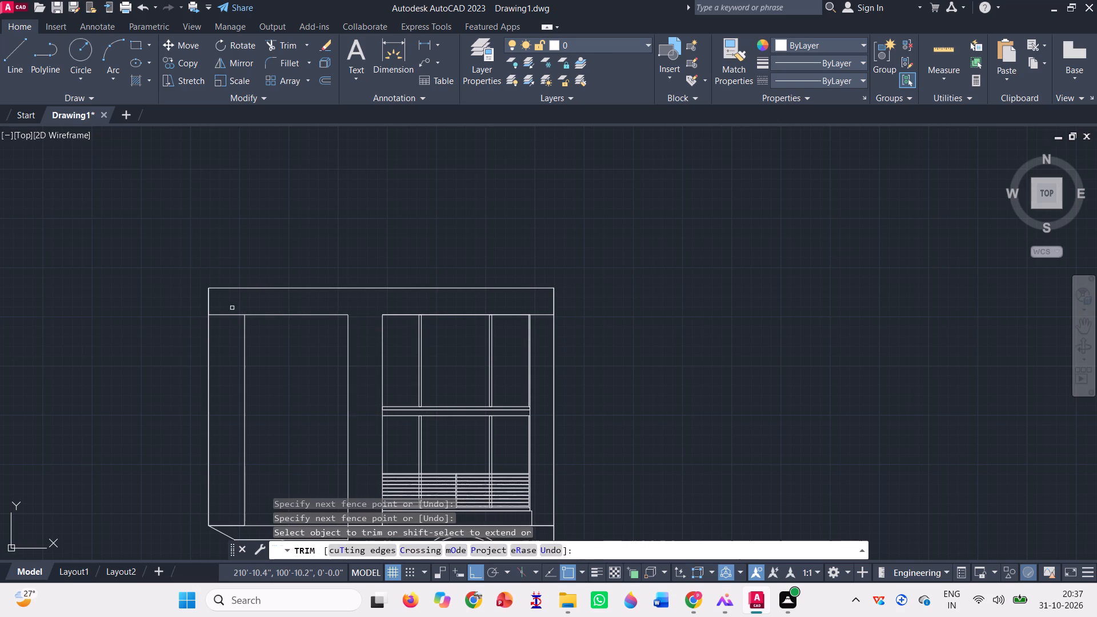
pyautogui.click(232, 308)
pyautogui.click(228, 328)
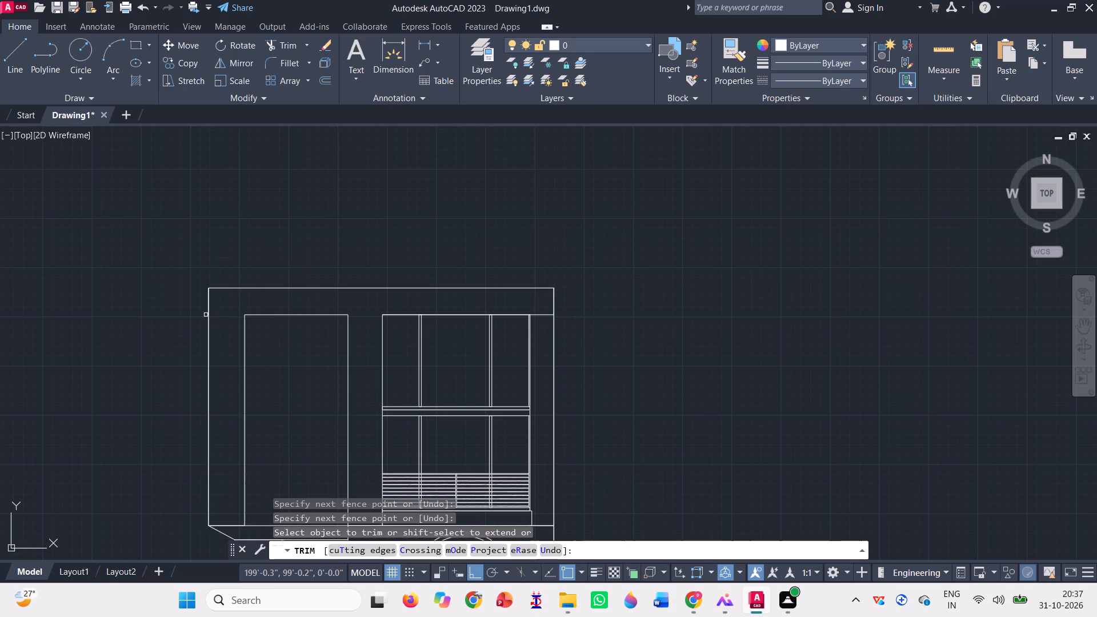
pyautogui.click(210, 319)
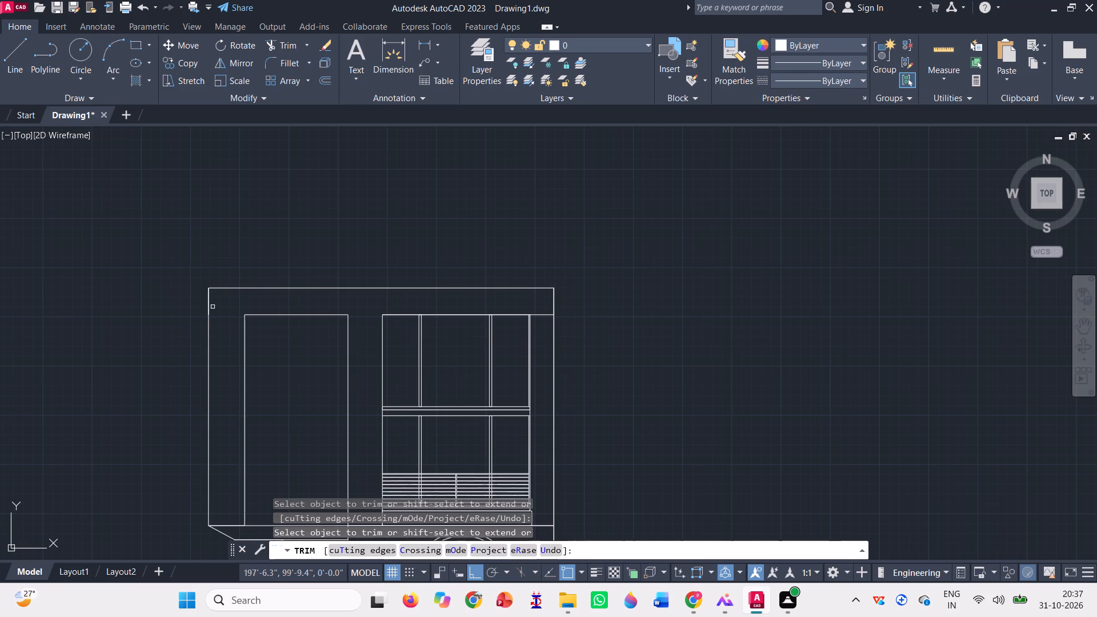
pyautogui.click(207, 303)
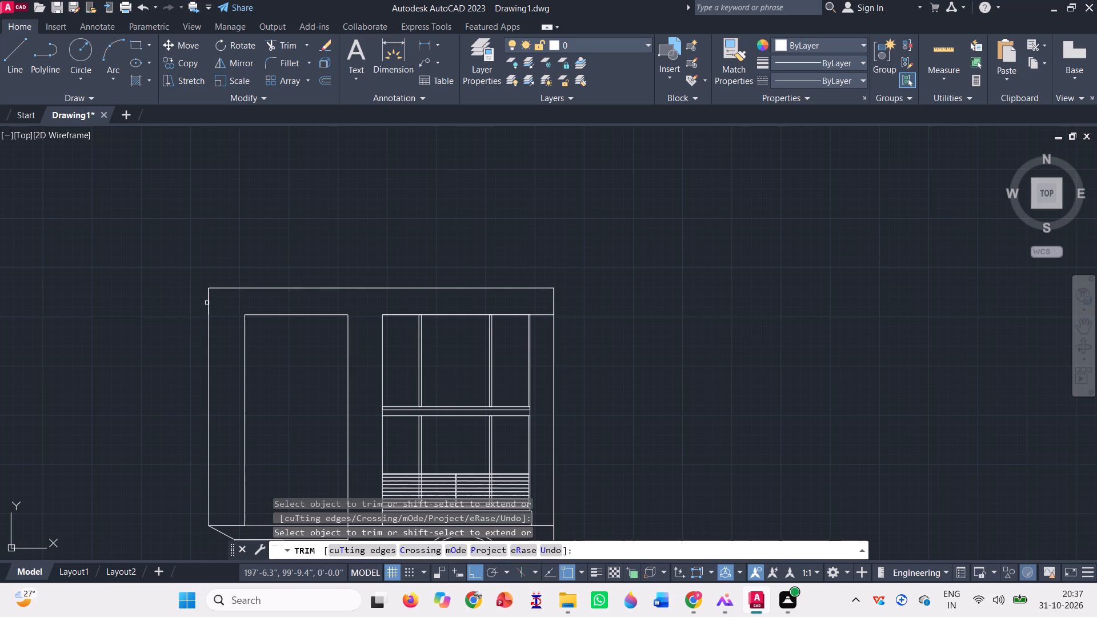
pyautogui.click(207, 305)
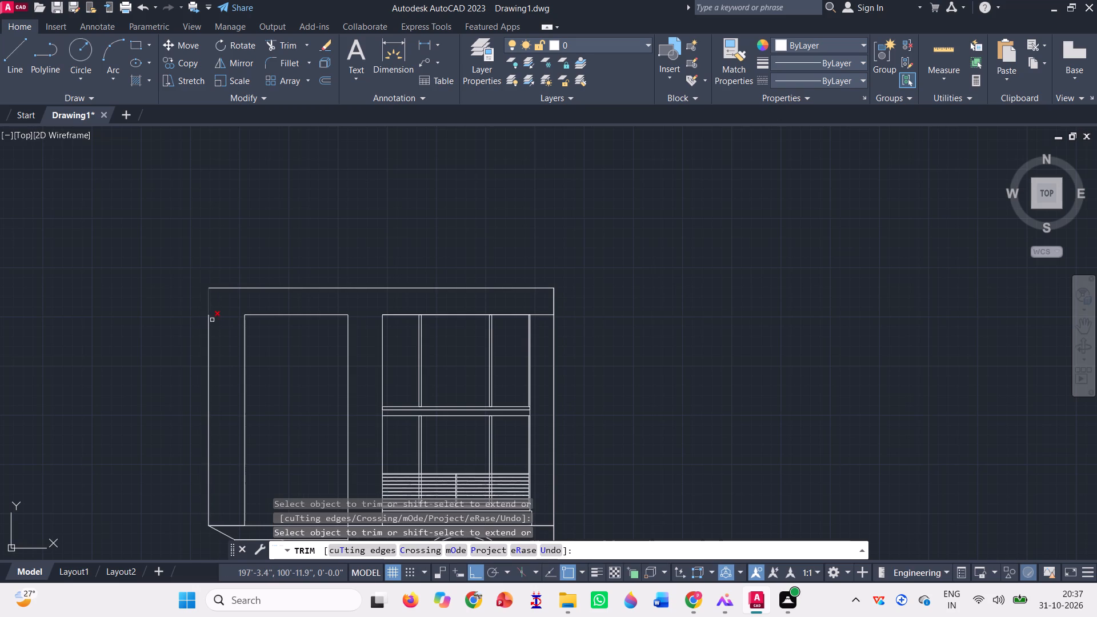
pyautogui.scroll(-1, 216, 331)
pyautogui.press('Escape')
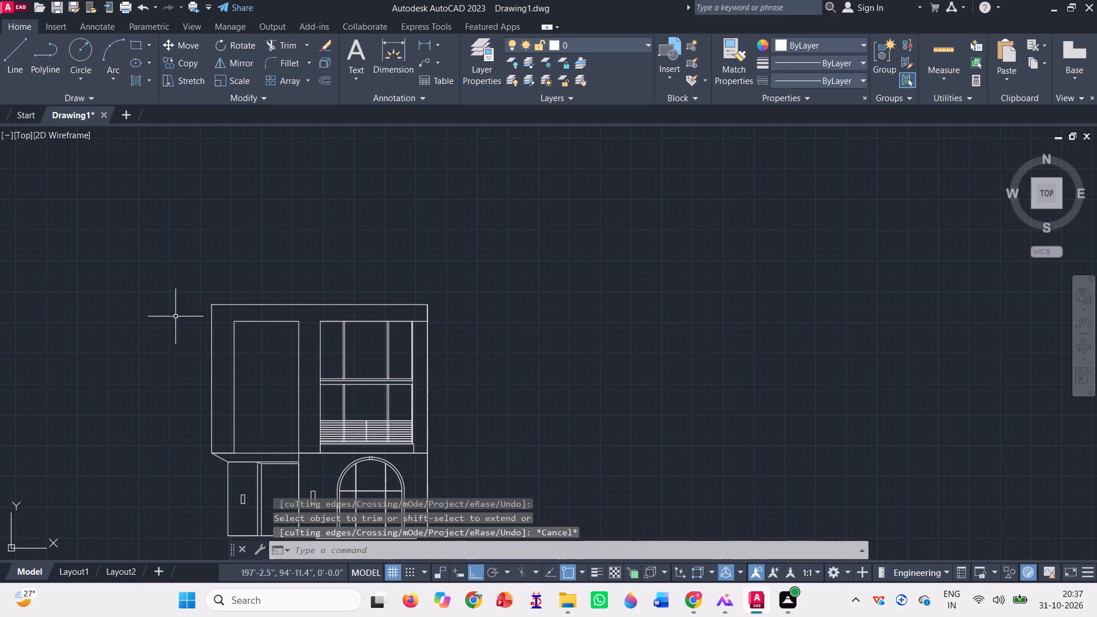
# Draw a narrower rectangle inside the blank left bay, from the floor line up to the band's lower edge.
pyautogui.scroll(-1, 200, 306)
pyautogui.click(133, 43)
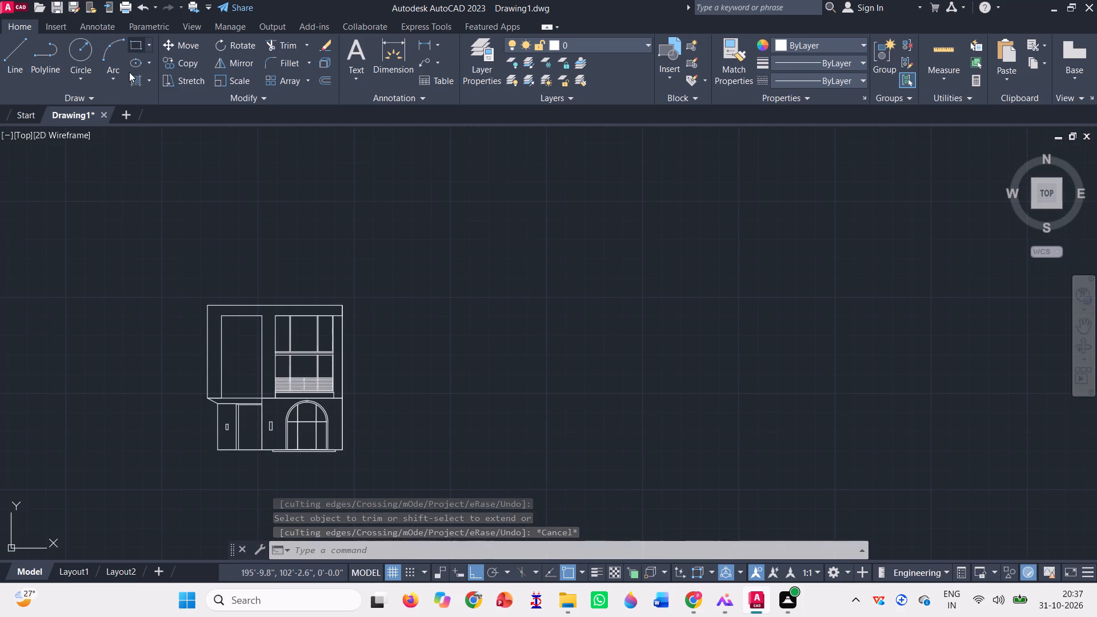
pyautogui.scroll(2, 233, 318)
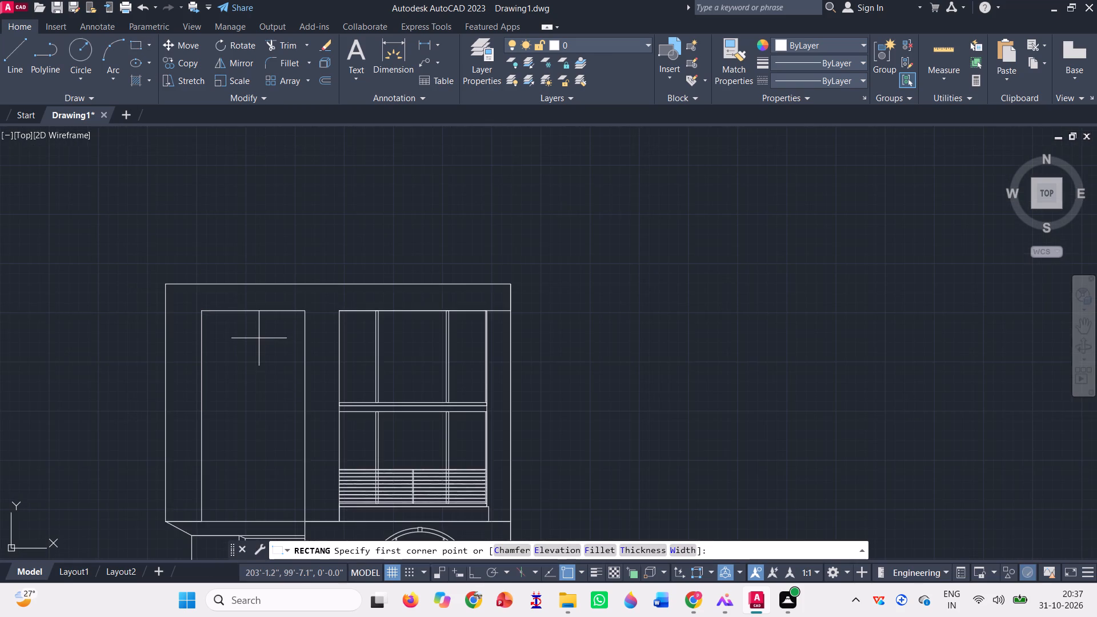
pyautogui.scroll(-1, 259, 338)
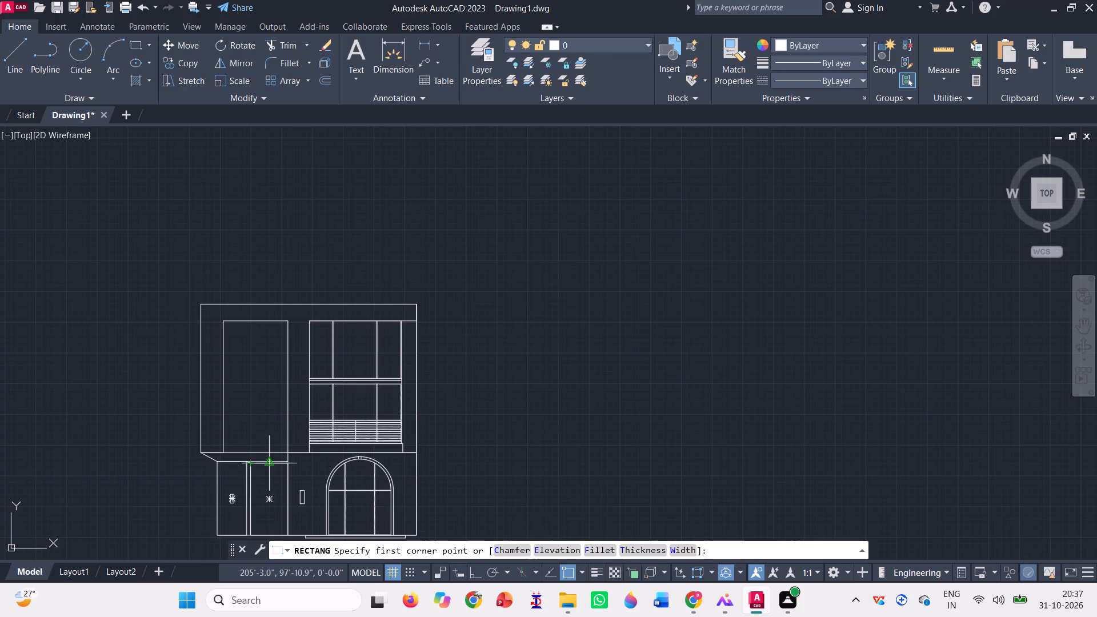
pyautogui.scroll(3, 271, 456)
pyautogui.click(295, 452)
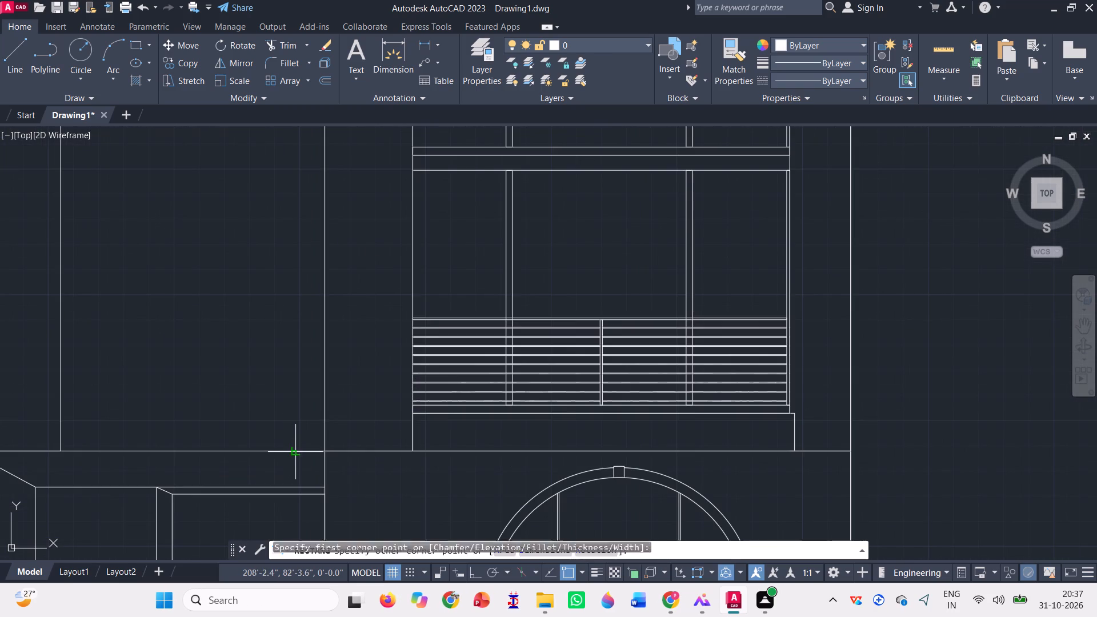
pyautogui.scroll(-2, 252, 450)
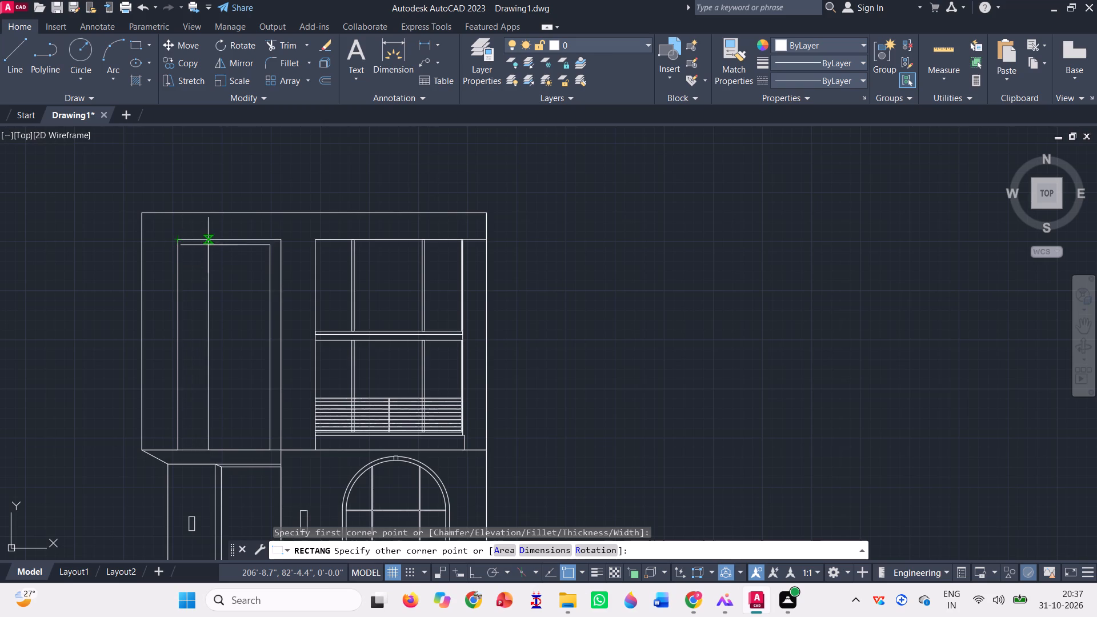
pyautogui.click(209, 241)
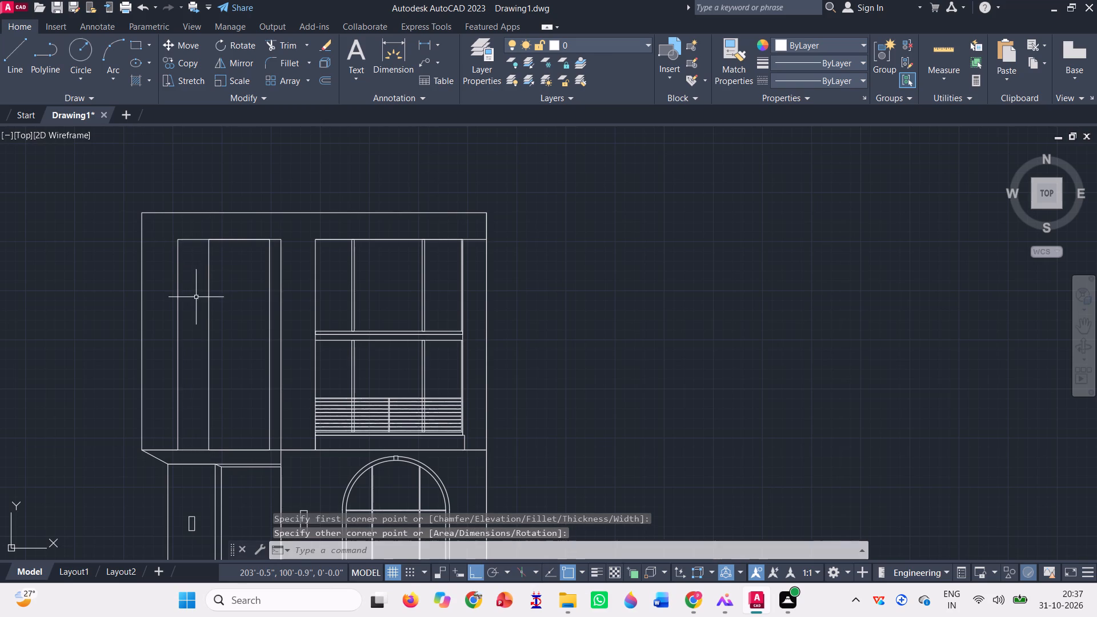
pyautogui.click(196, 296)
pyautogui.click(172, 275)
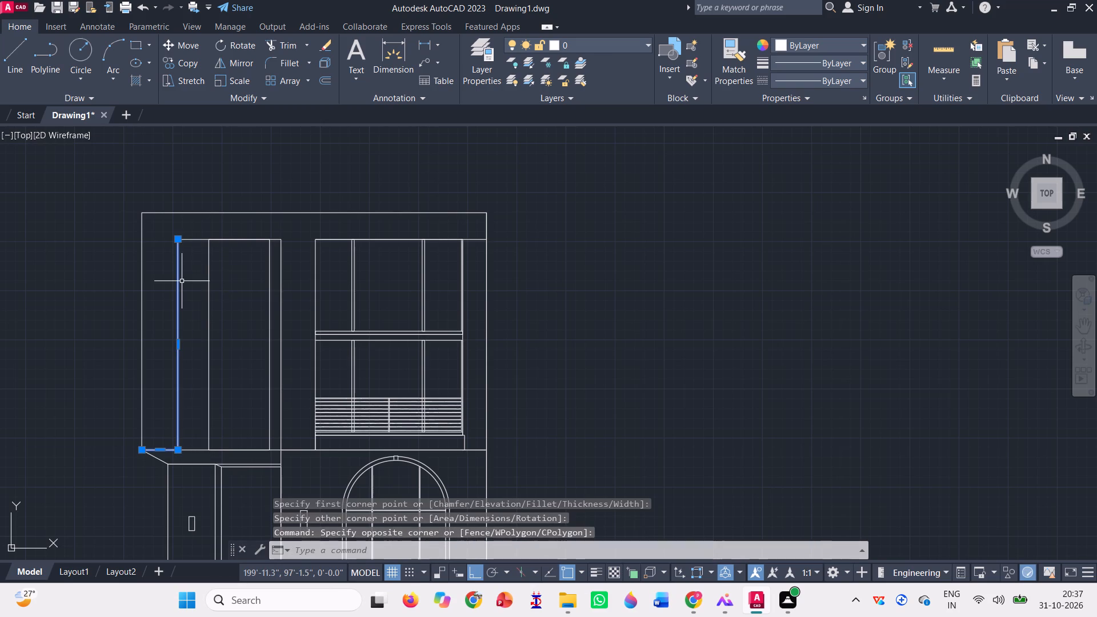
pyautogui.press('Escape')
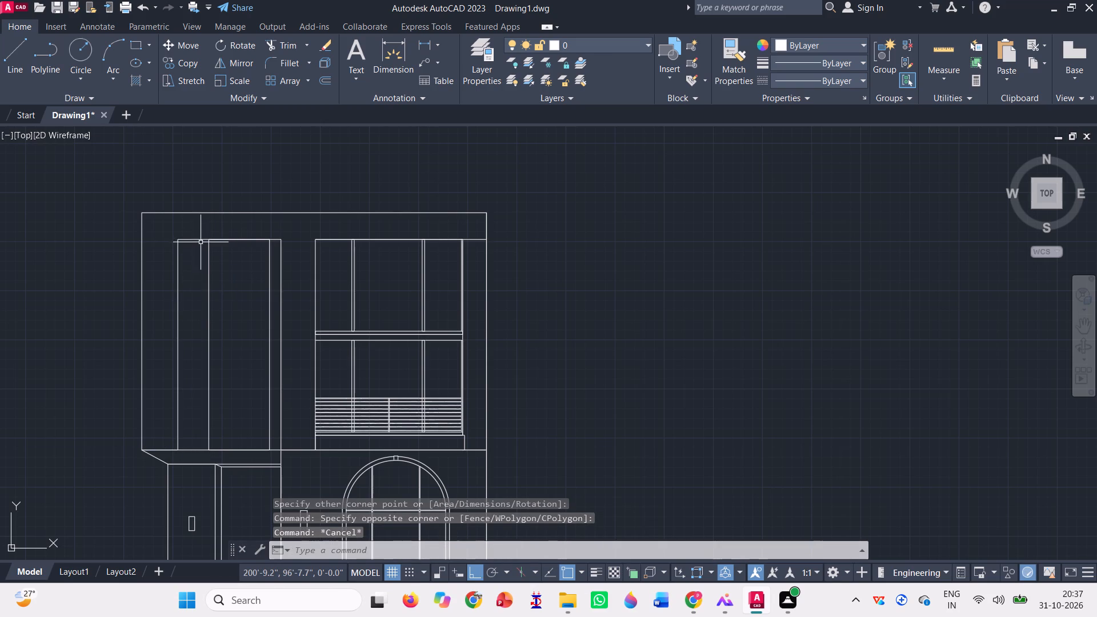
# Erase the left bay's original top line and the pier outline between that bay and the windows.
pyautogui.click(201, 242)
pyautogui.click(195, 236)
pyautogui.press('BackSpace')
pyautogui.press('Delete')
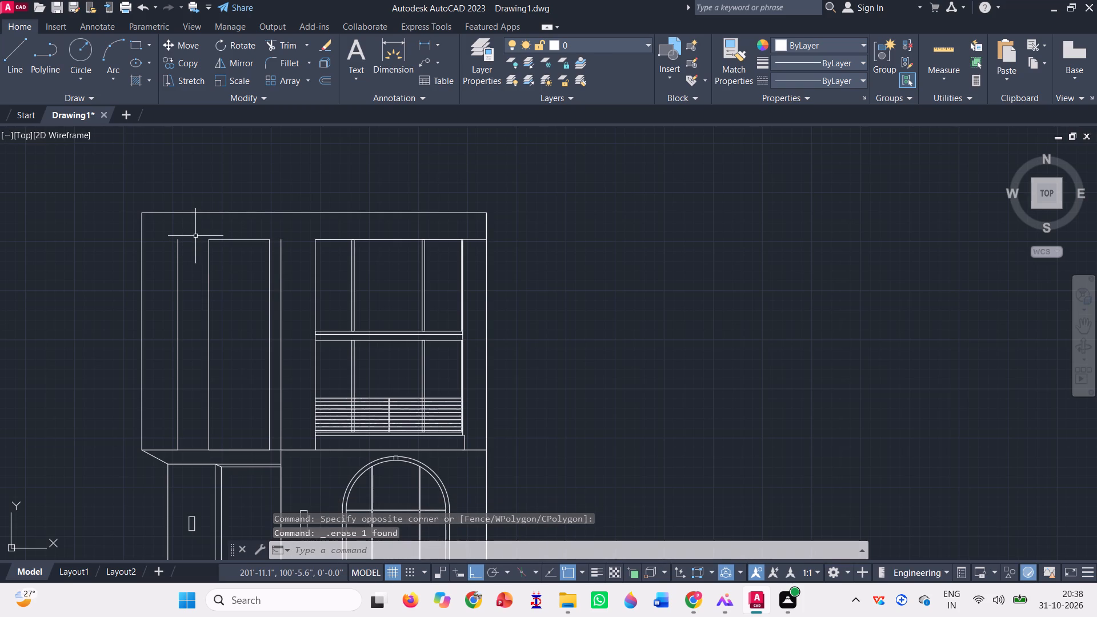
pyautogui.click(279, 342)
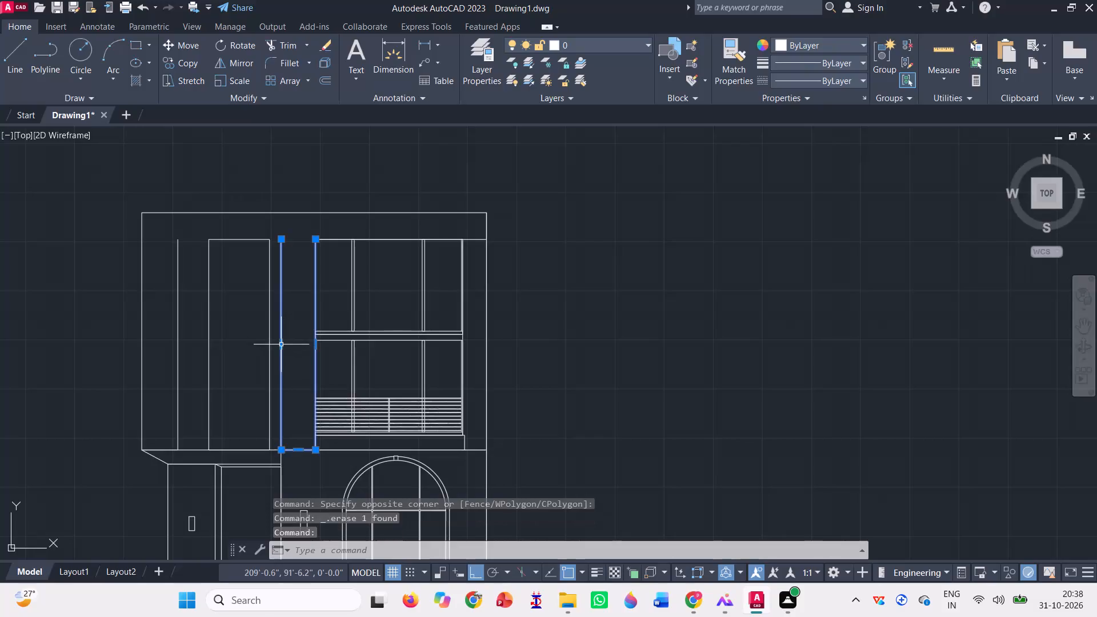
pyautogui.press('Delete')
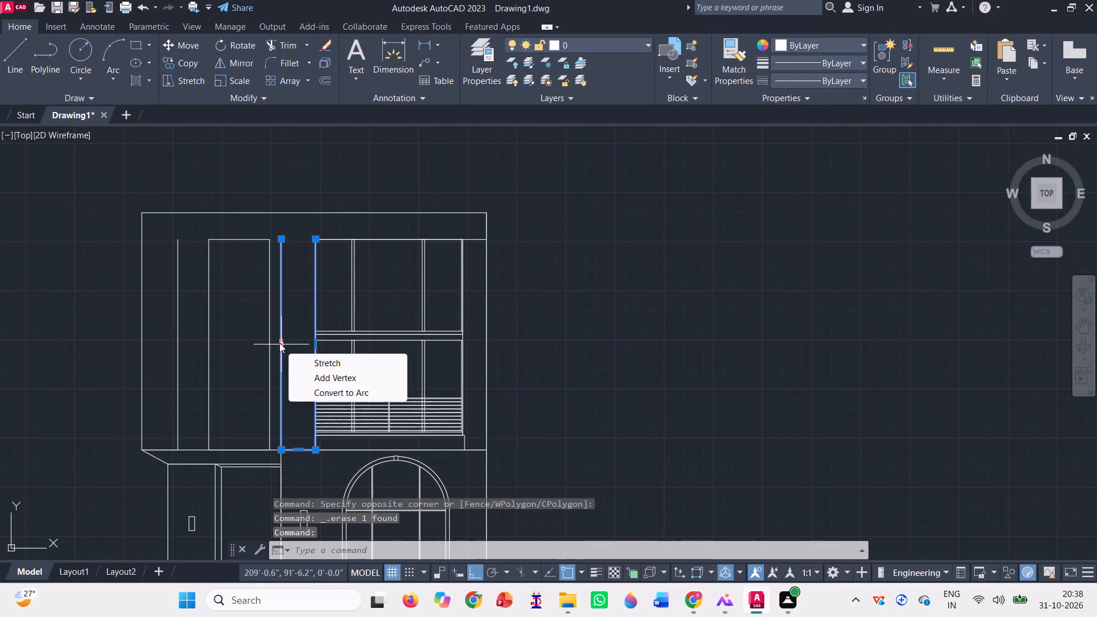
pyautogui.press('Delete')
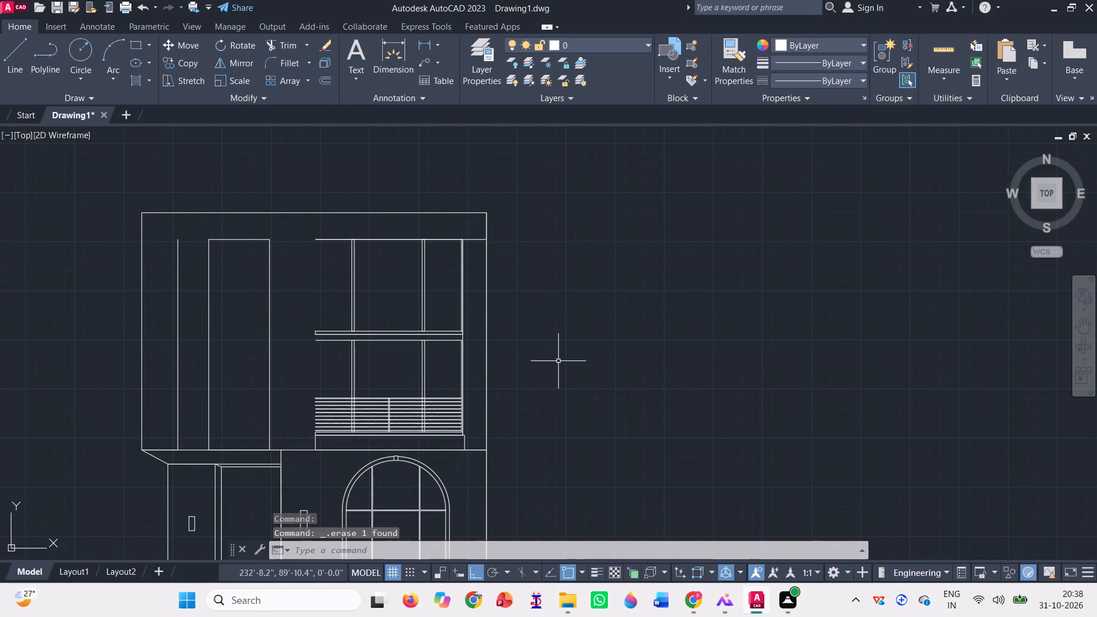
# Undo the last erase so the pier outline and window edge are restored.
pyautogui.hotkey('ctrl', 'z')
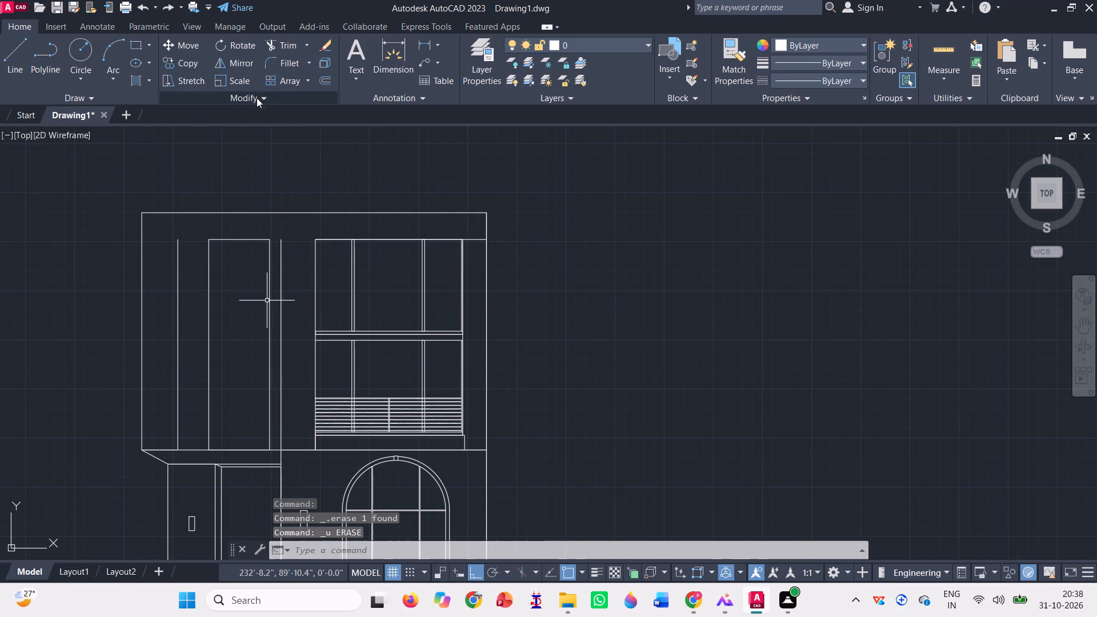
# Trim away the pier line between the left bay and the windows above the floor line, and the left bay's leftover vertical line.
pyautogui.click(271, 49)
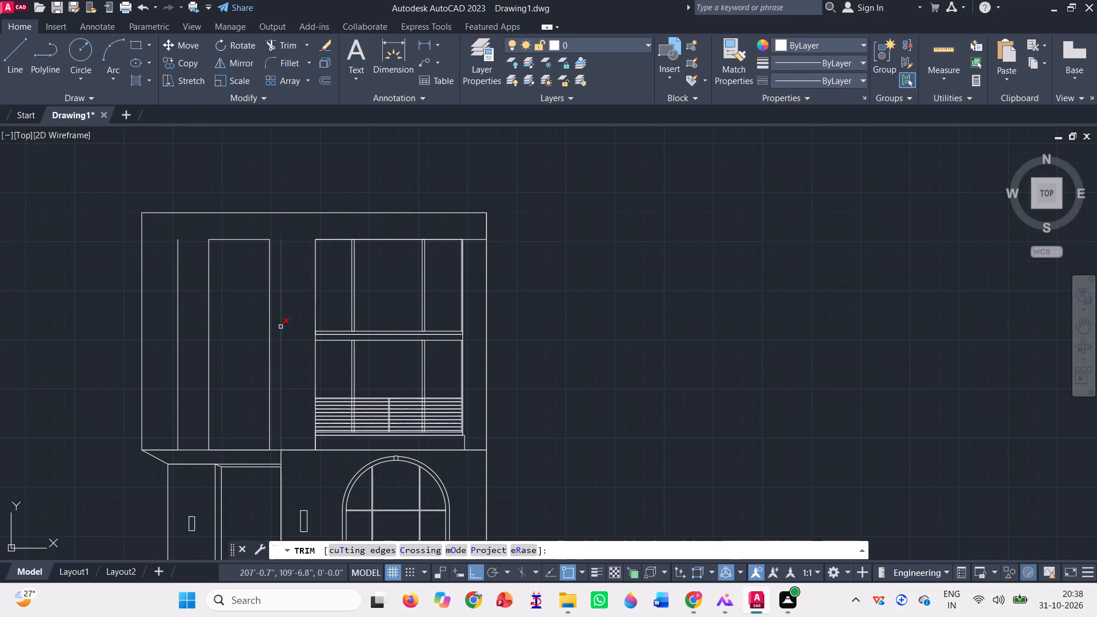
pyautogui.click(281, 325)
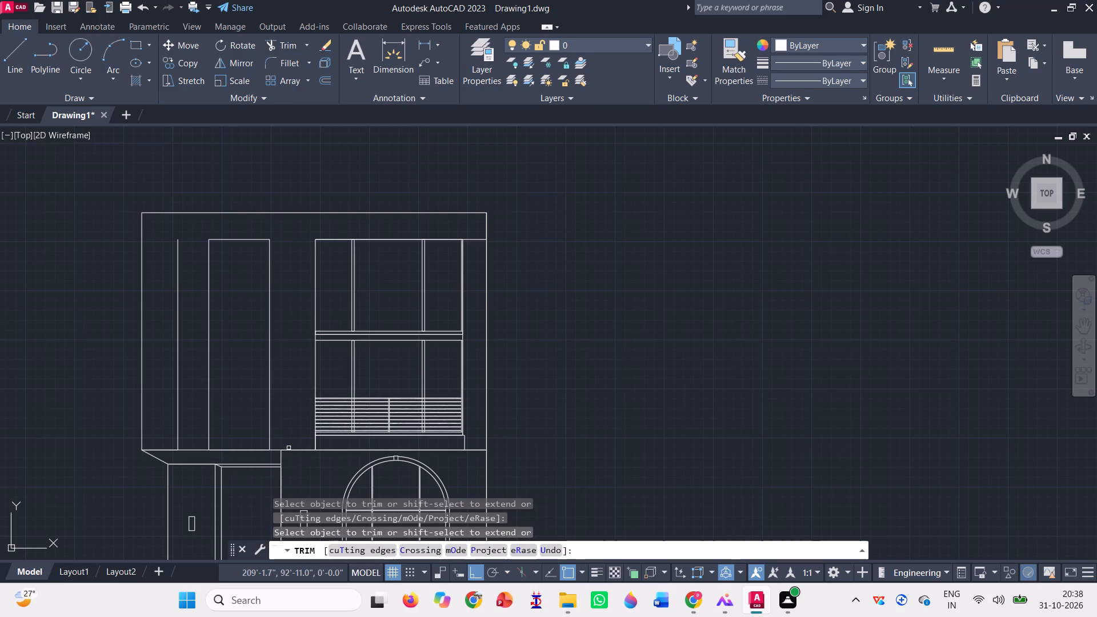
pyautogui.click(290, 451)
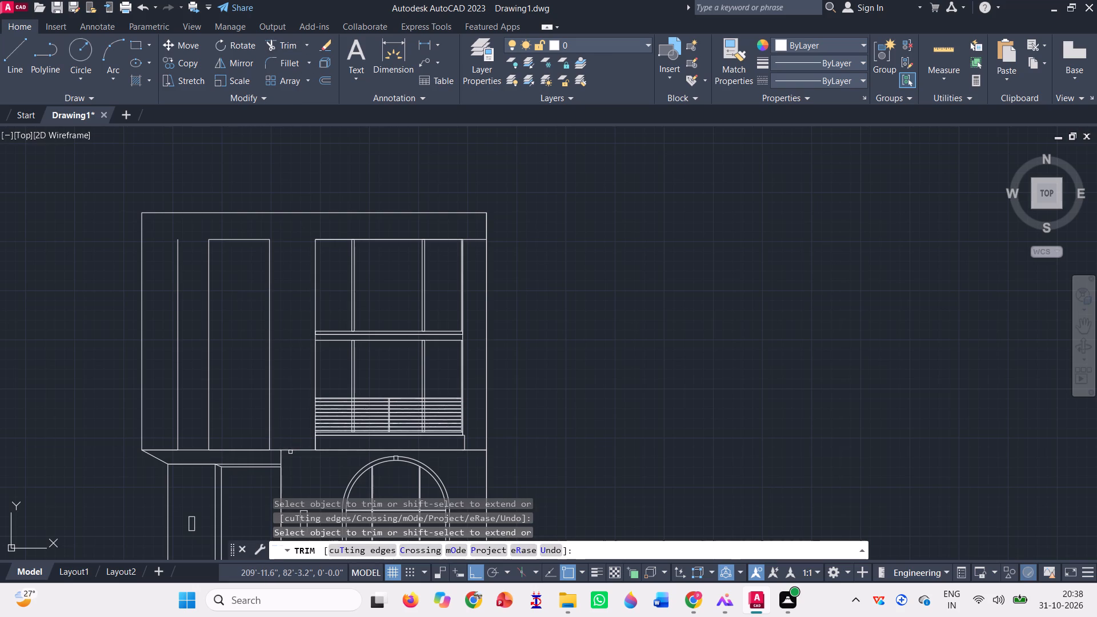
pyautogui.click(172, 449)
pyautogui.click(181, 424)
pyautogui.click(178, 412)
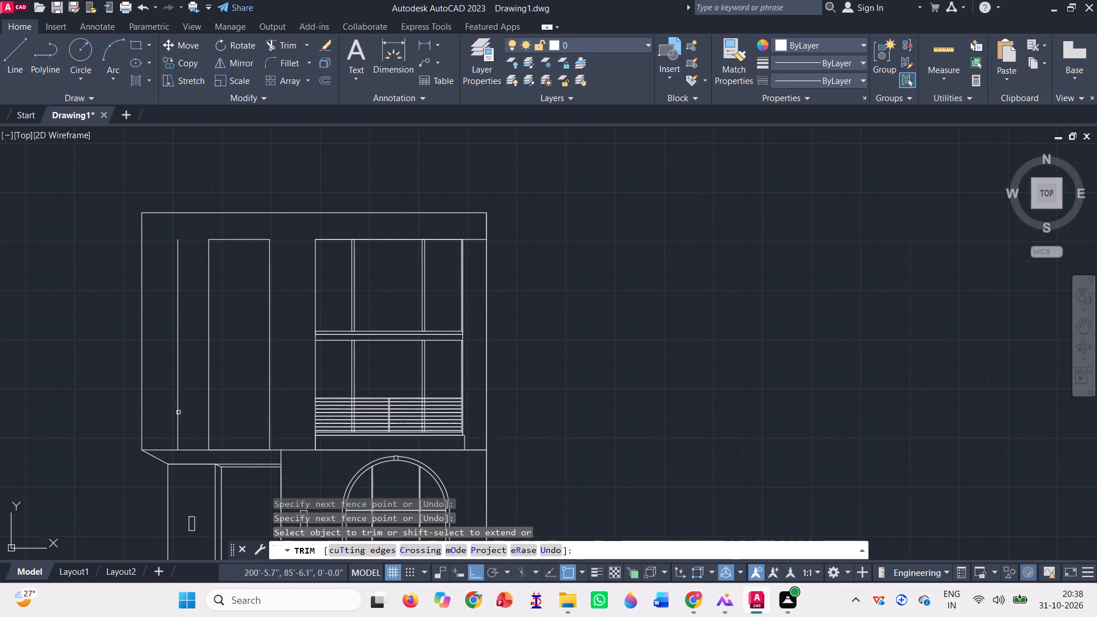
pyautogui.click(178, 412)
pyautogui.press('Escape')
# Move the narrow rectangle in the left bay about 1'-3" to the left along the floor line.
pyautogui.click(215, 423)
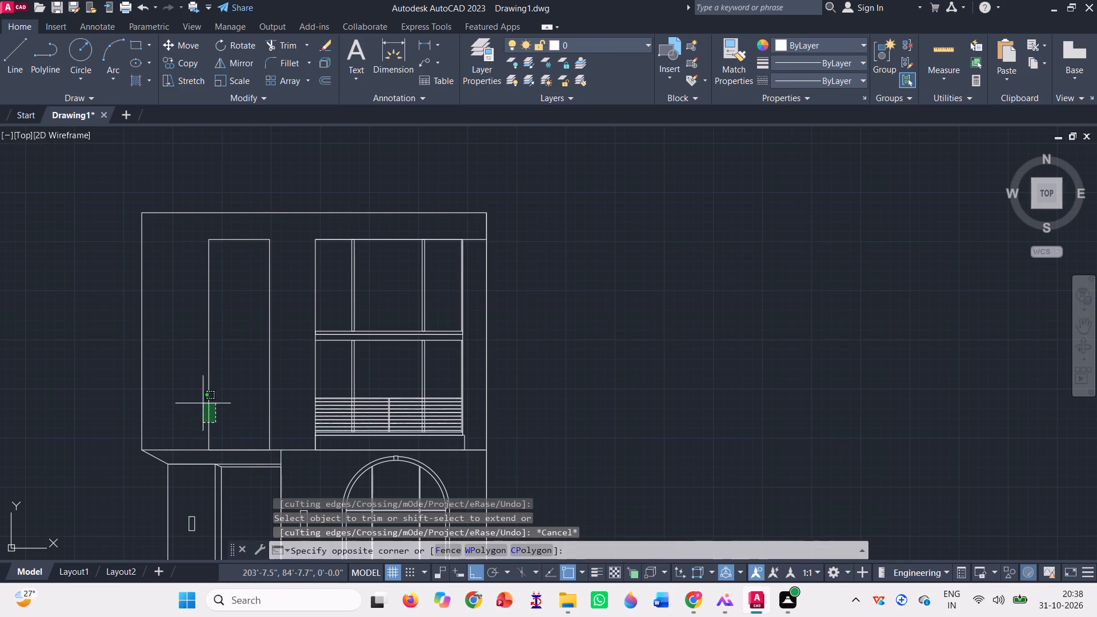
pyautogui.click(199, 397)
pyautogui.press('m')
pyautogui.press('space')
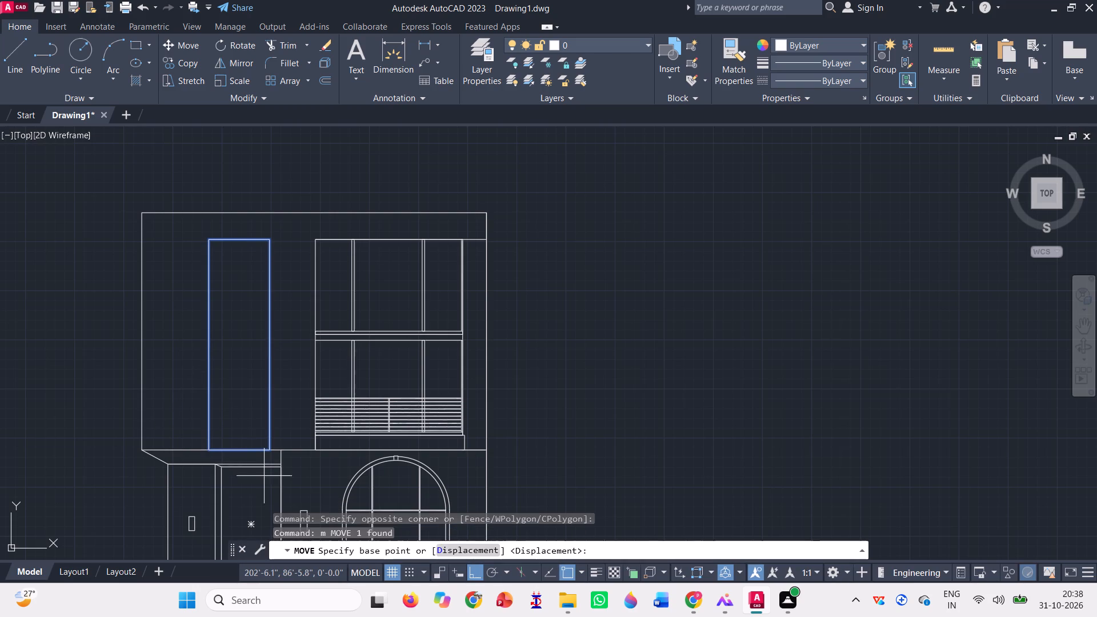
pyautogui.click(269, 452)
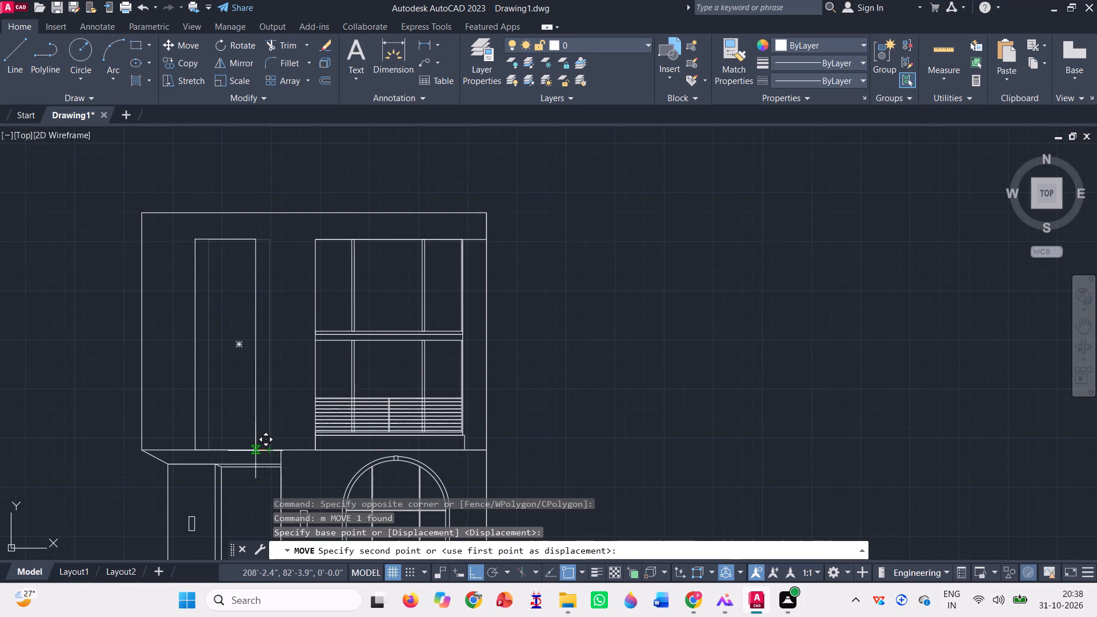
pyautogui.scroll(1, 255, 451)
pyautogui.scroll(-1, 255, 451)
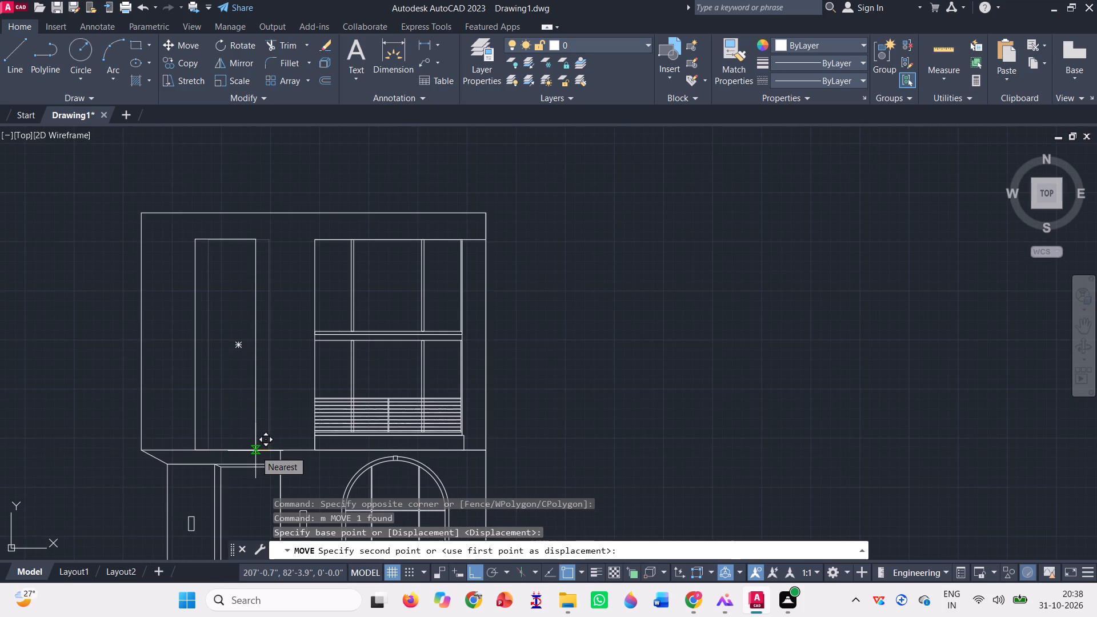
pyautogui.click(254, 451)
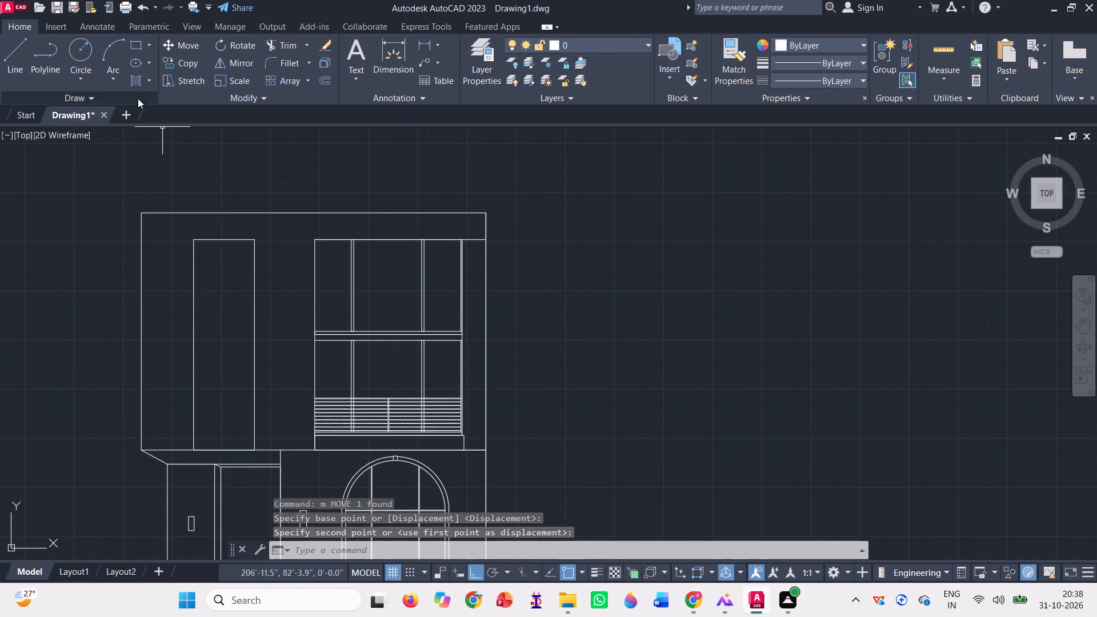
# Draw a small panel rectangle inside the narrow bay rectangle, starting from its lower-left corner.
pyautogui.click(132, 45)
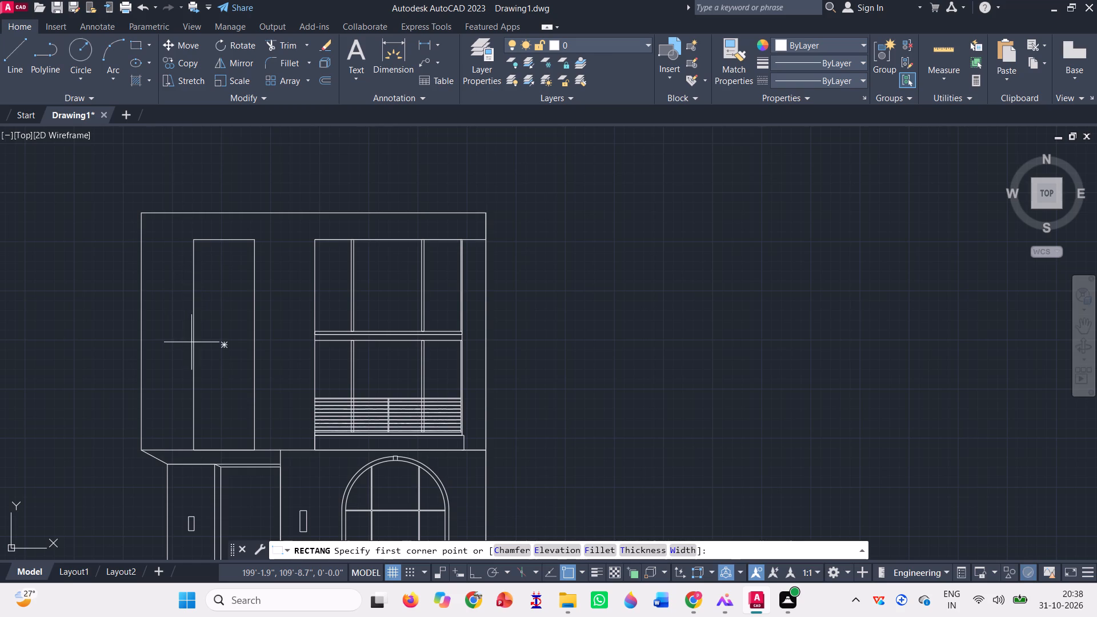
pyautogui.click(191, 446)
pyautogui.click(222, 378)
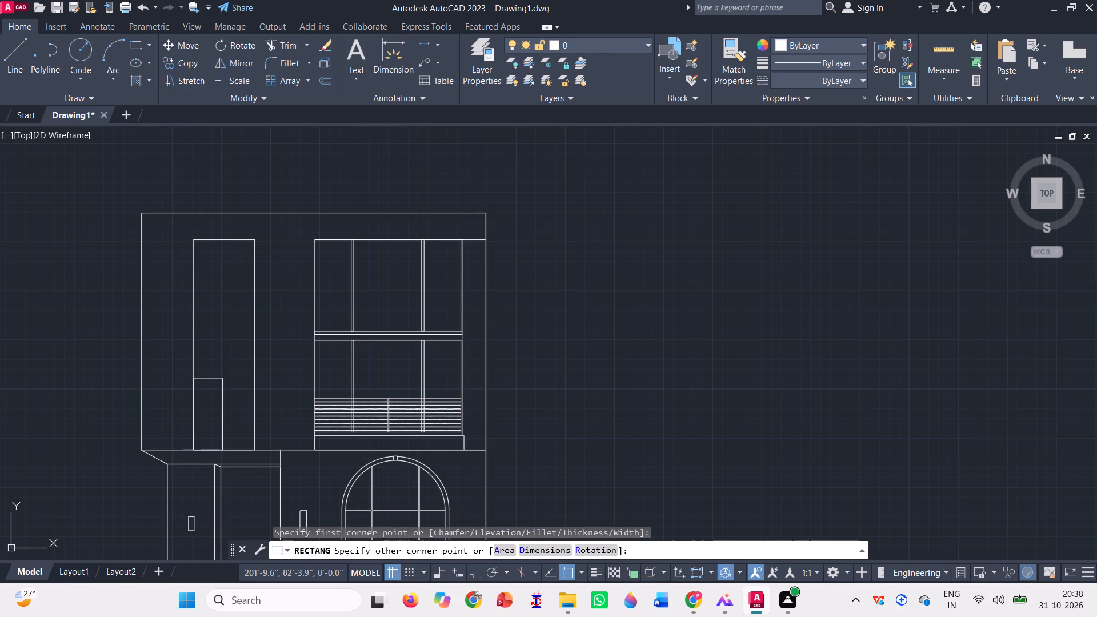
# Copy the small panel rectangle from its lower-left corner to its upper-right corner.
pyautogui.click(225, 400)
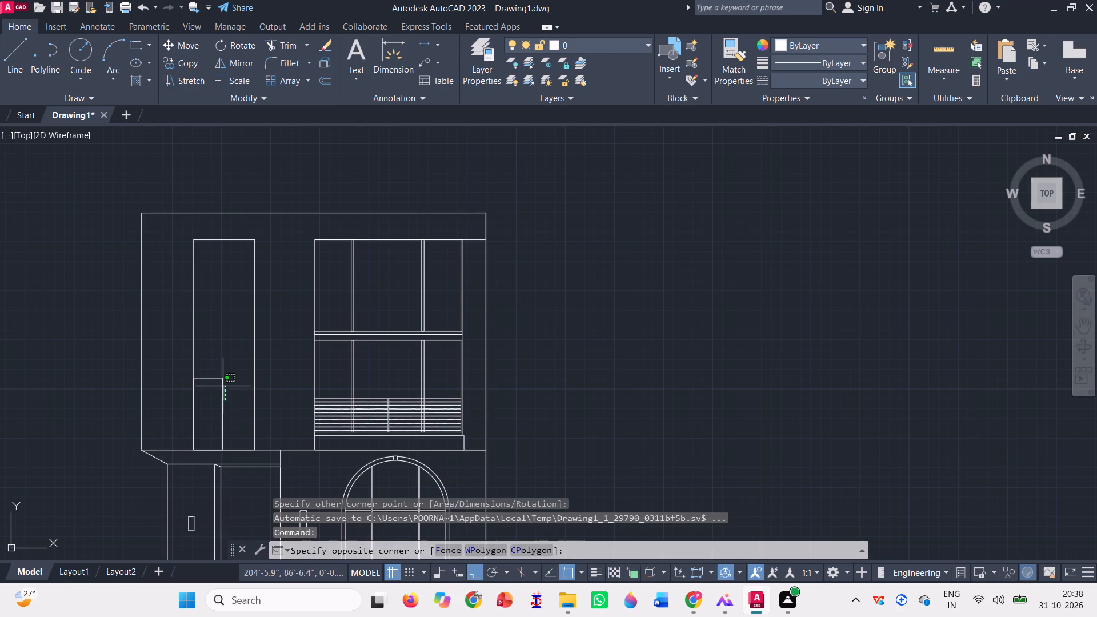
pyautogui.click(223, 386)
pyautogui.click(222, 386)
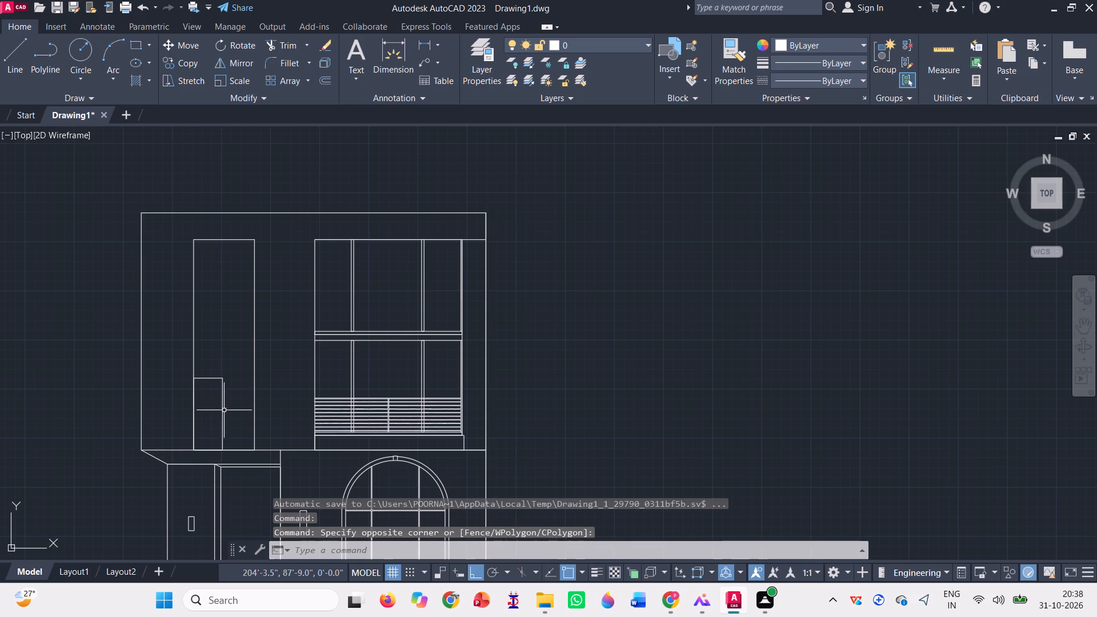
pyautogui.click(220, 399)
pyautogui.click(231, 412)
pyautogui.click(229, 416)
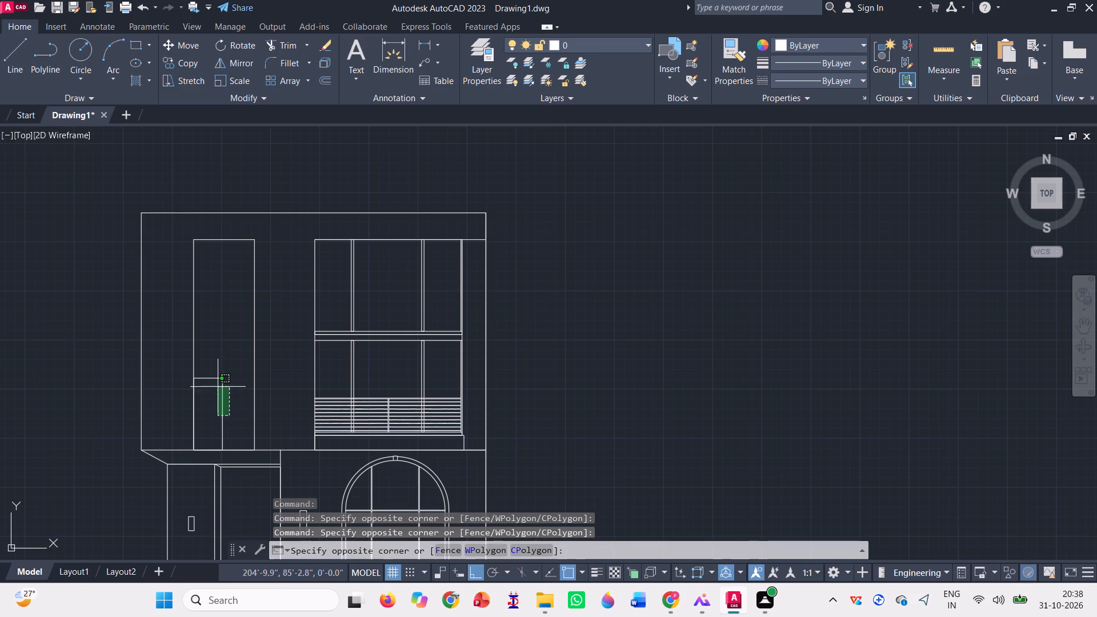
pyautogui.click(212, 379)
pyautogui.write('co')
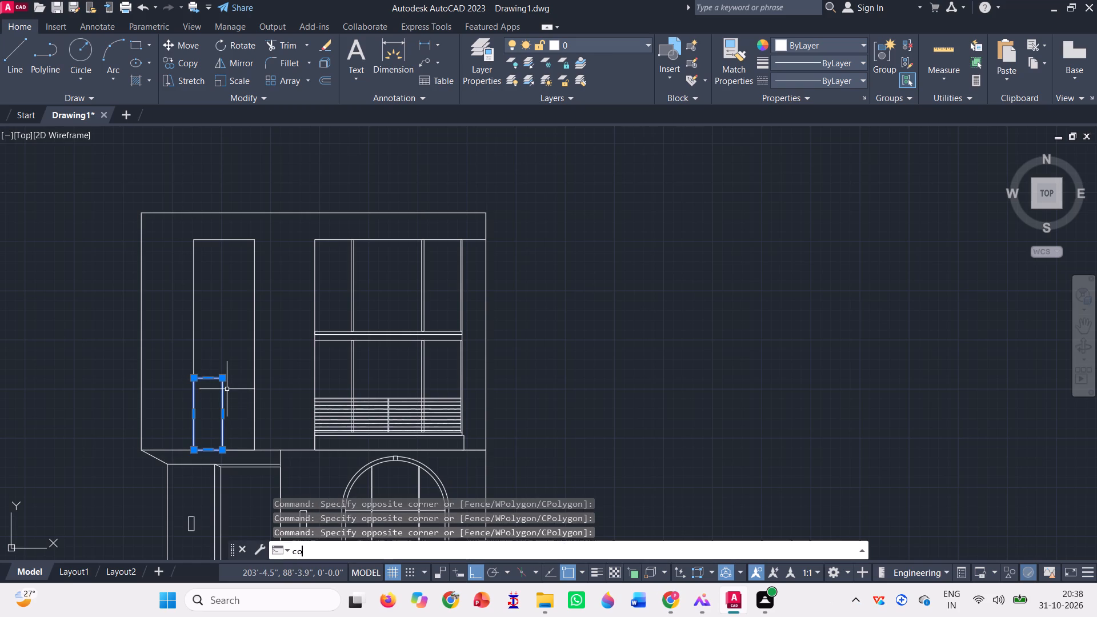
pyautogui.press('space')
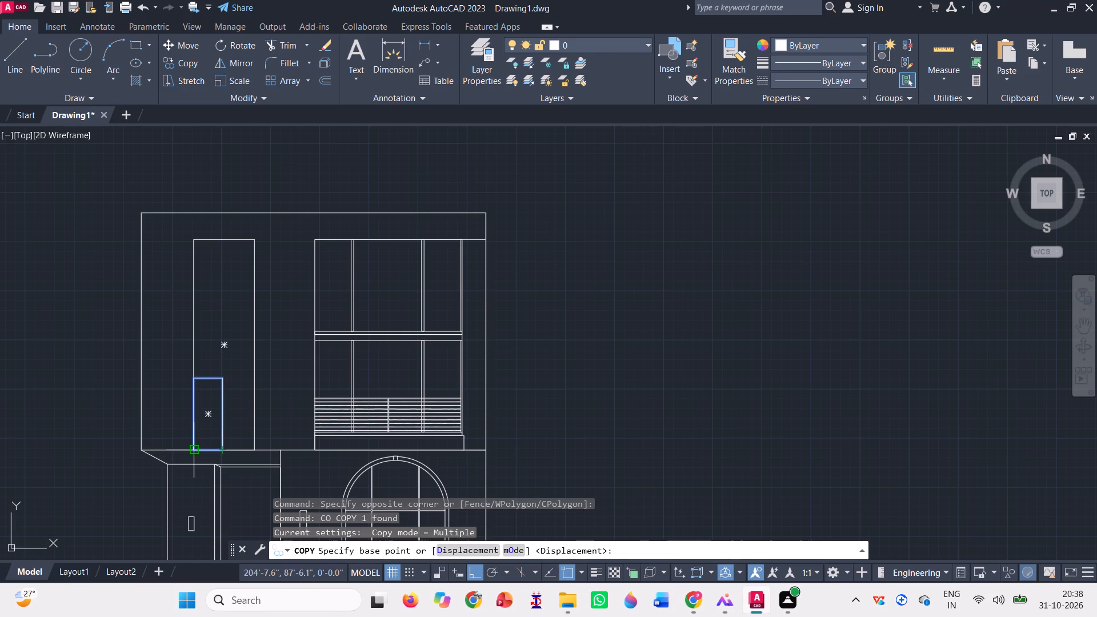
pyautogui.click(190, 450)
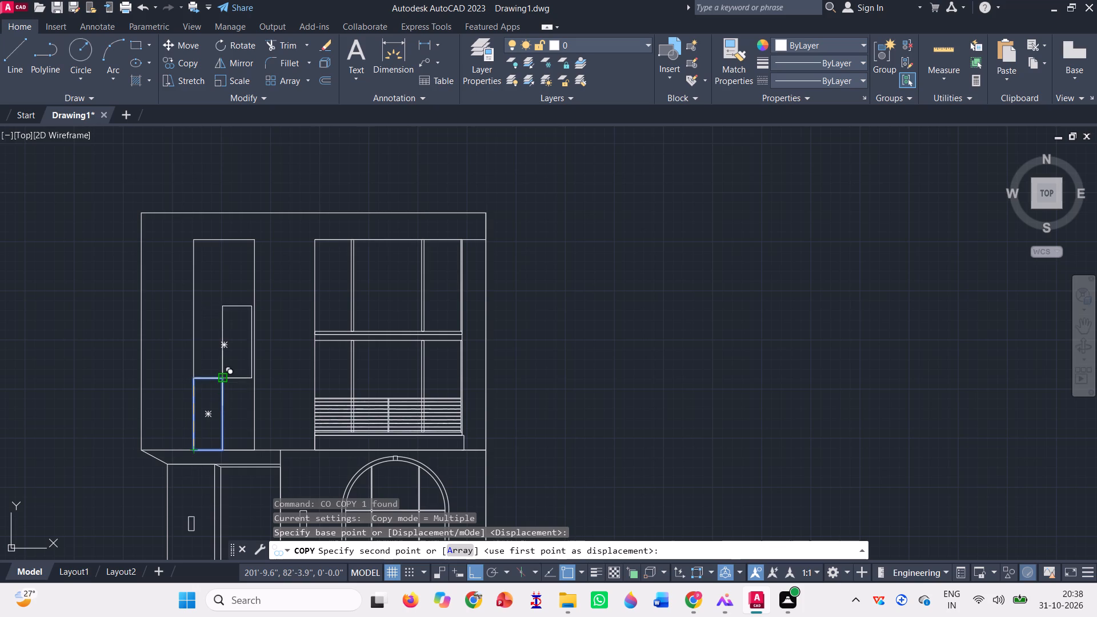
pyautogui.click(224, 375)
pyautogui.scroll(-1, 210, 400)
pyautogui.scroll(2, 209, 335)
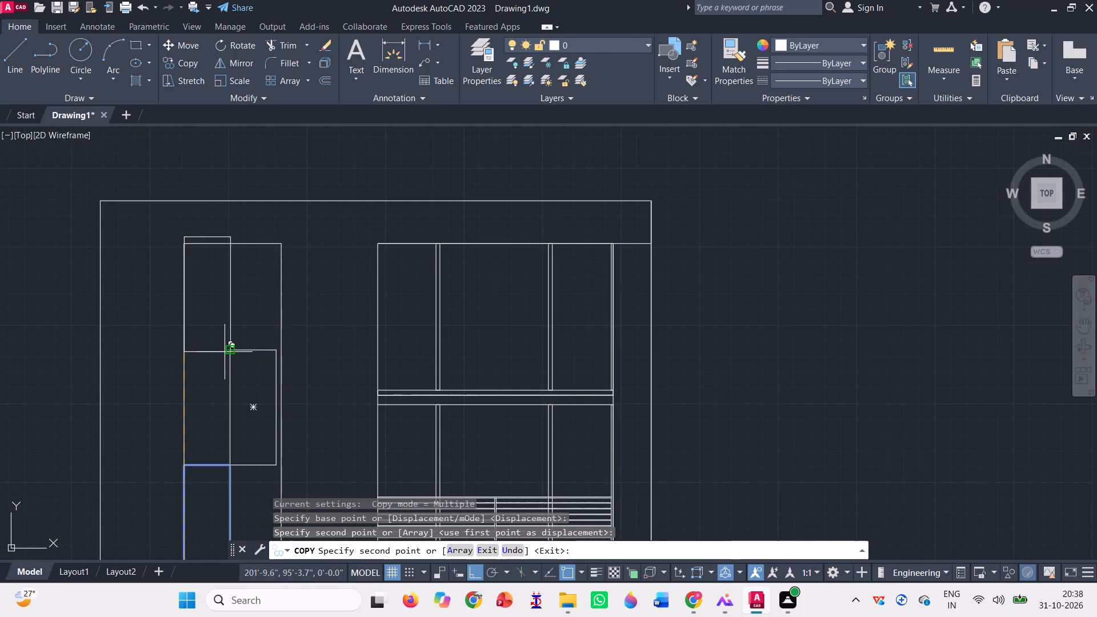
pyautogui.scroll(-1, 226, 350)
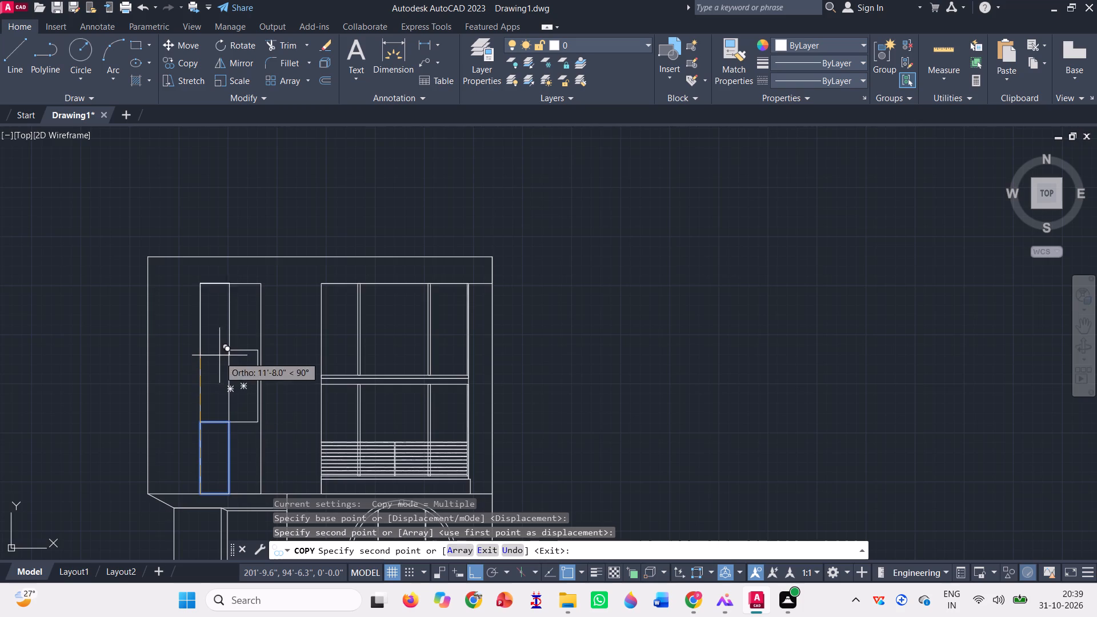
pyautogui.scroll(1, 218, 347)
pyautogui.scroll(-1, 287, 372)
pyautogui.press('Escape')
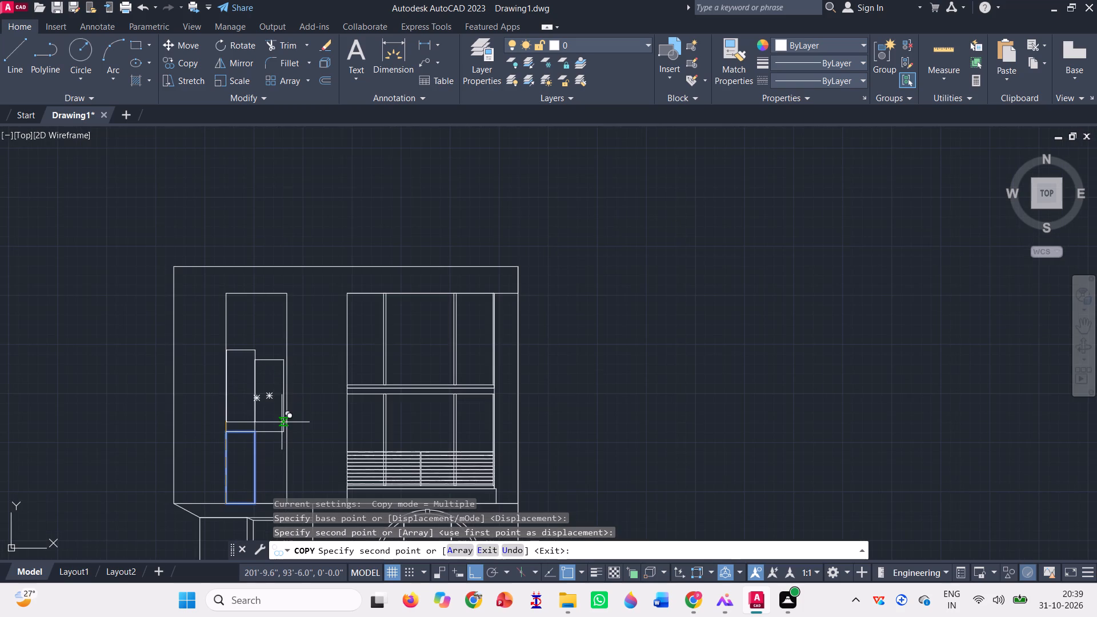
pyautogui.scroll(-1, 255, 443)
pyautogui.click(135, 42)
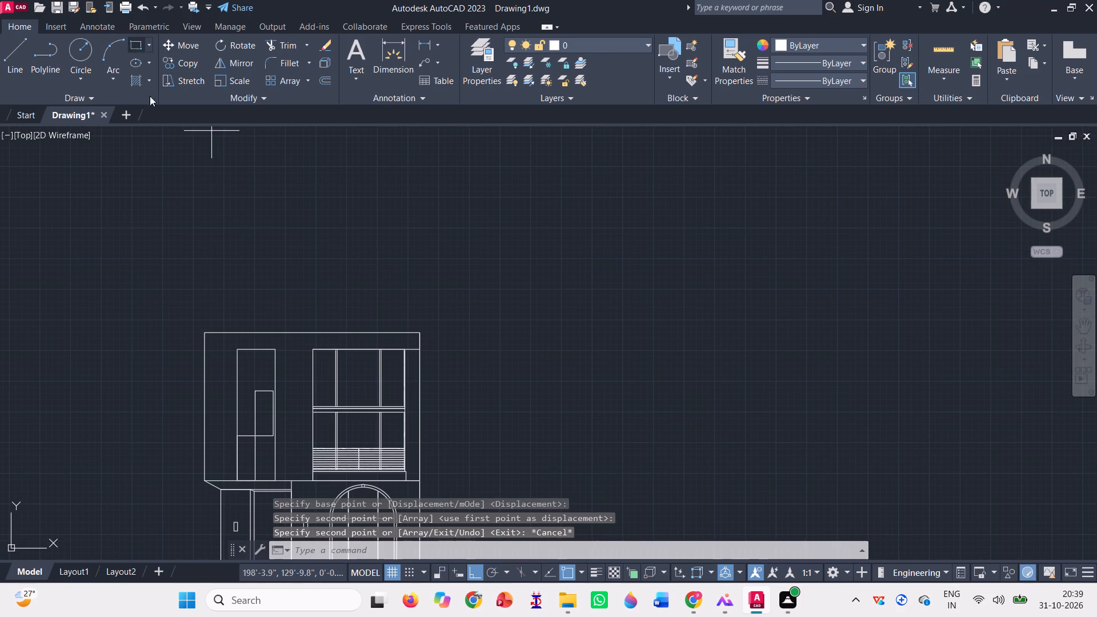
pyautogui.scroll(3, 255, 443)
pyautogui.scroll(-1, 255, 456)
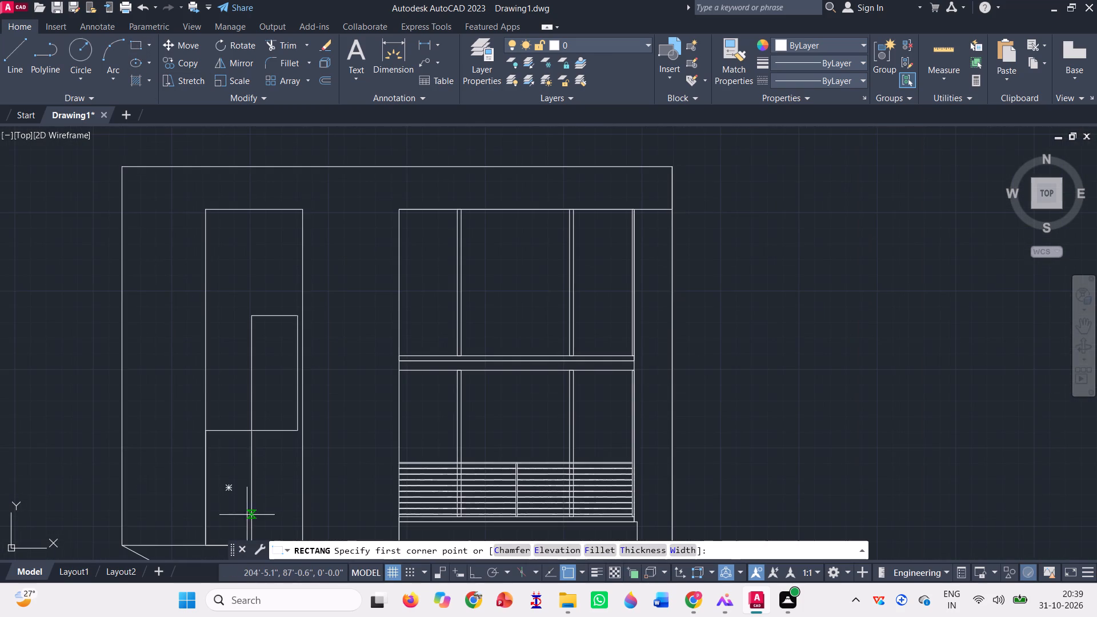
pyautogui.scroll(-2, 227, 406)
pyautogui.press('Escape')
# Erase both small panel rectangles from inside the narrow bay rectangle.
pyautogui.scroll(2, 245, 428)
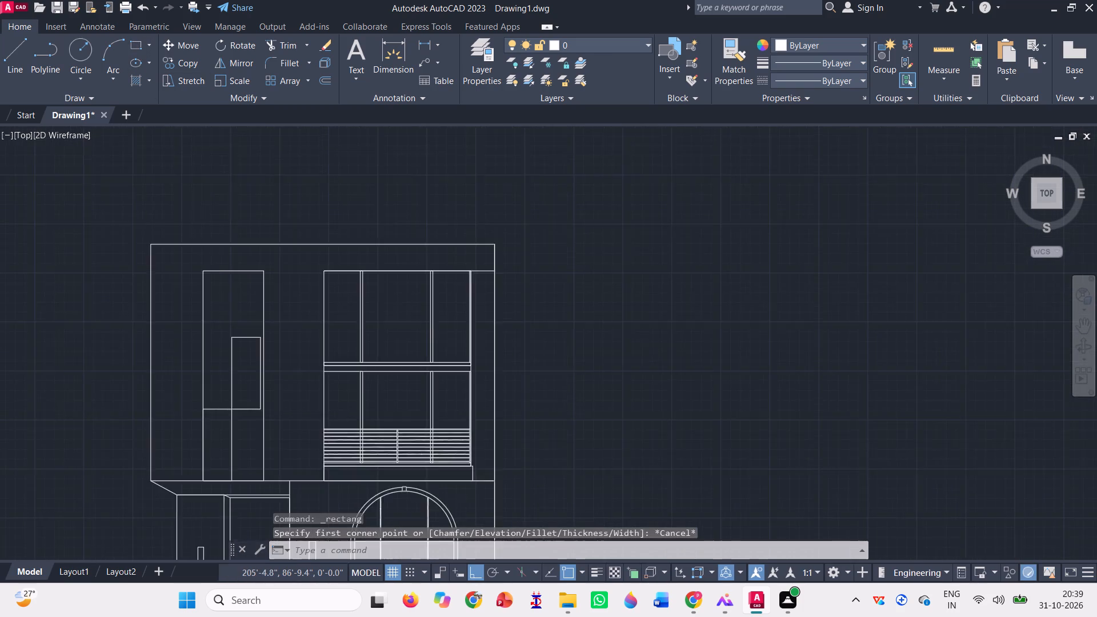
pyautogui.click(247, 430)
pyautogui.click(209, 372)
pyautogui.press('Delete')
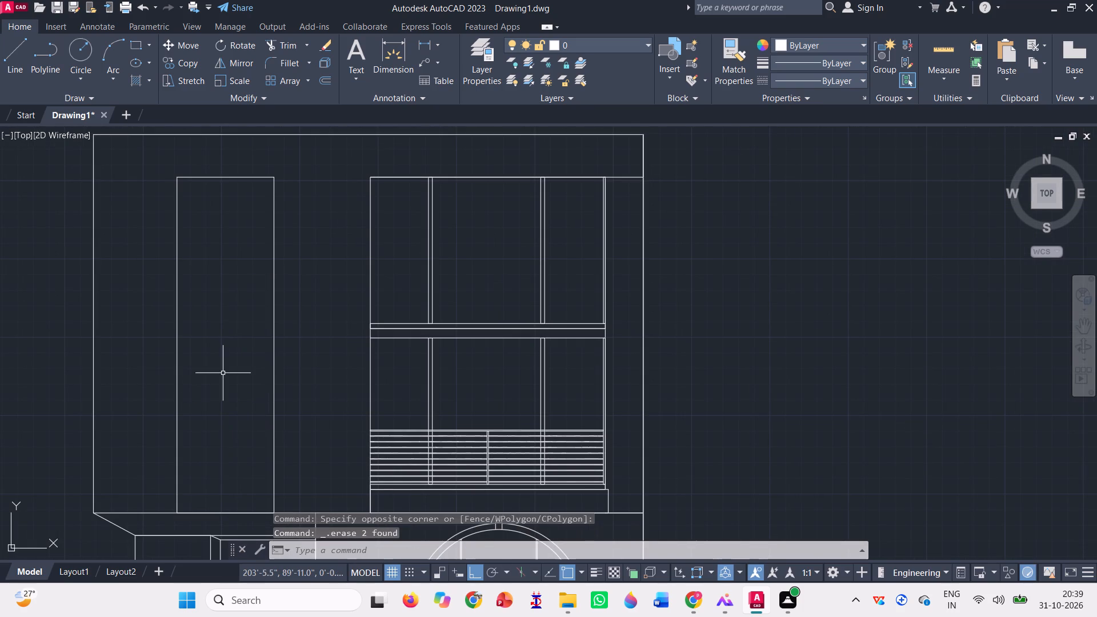
# Draw a vertical centre line in the narrow bay rectangle from its top-edge midpoint down to the floor line.
pyautogui.scroll(-1, 223, 373)
pyautogui.press('l')
pyautogui.press('Return')
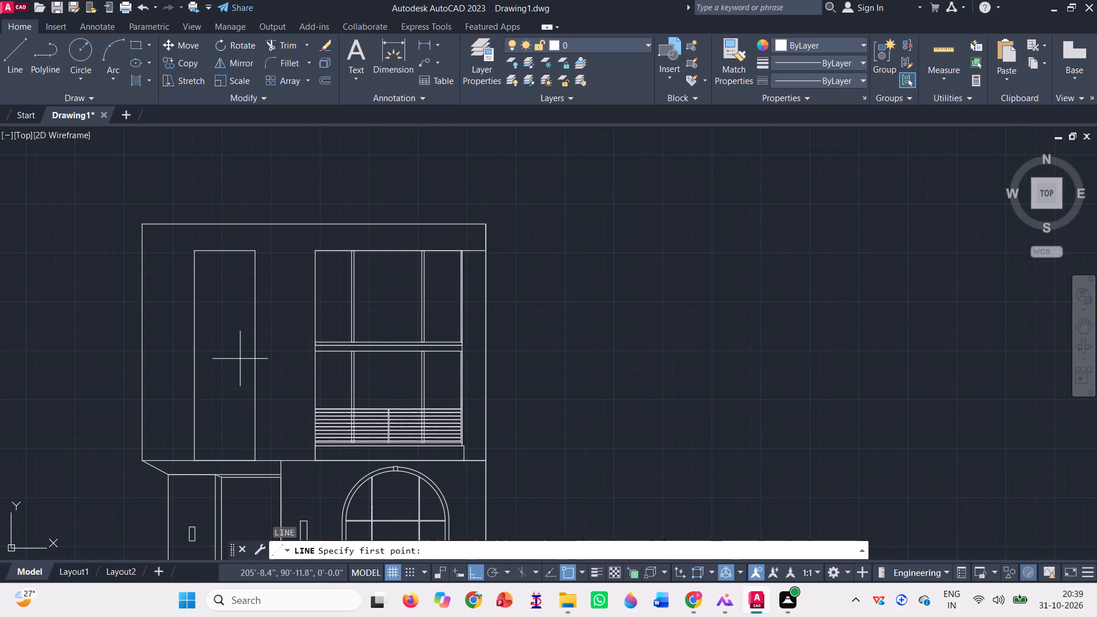
pyautogui.click(225, 249)
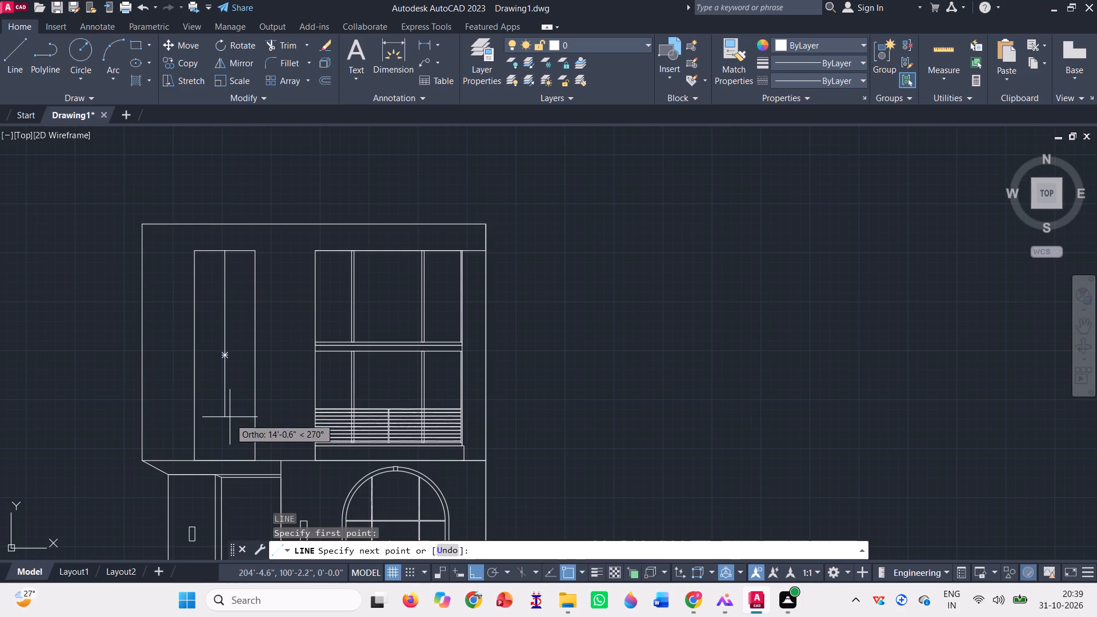
pyautogui.scroll(1, 221, 447)
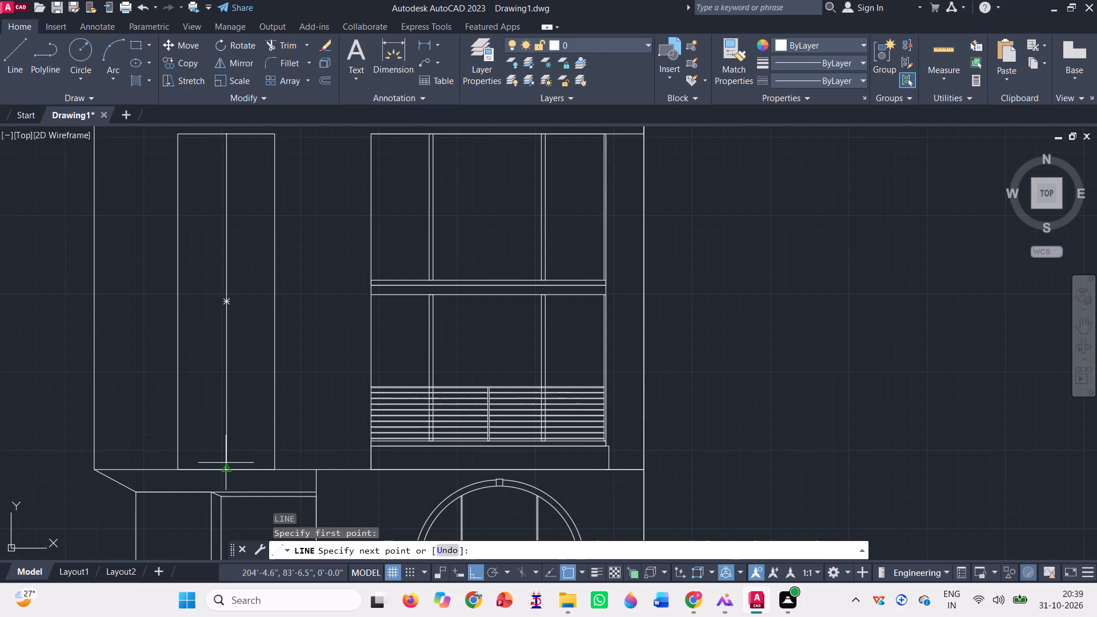
pyautogui.click(226, 467)
pyautogui.press('space')
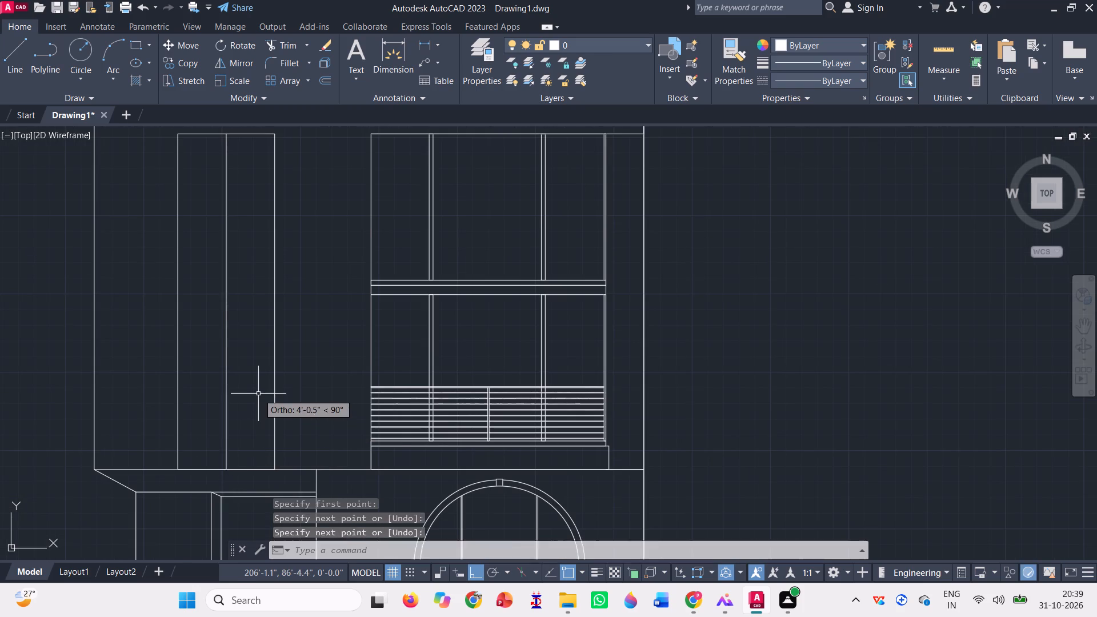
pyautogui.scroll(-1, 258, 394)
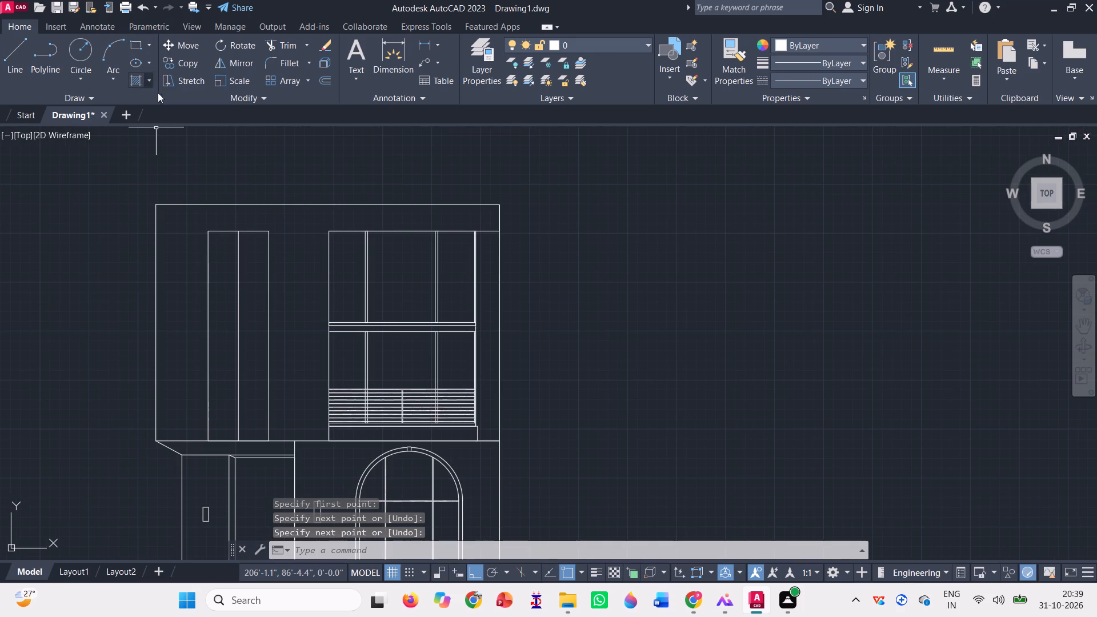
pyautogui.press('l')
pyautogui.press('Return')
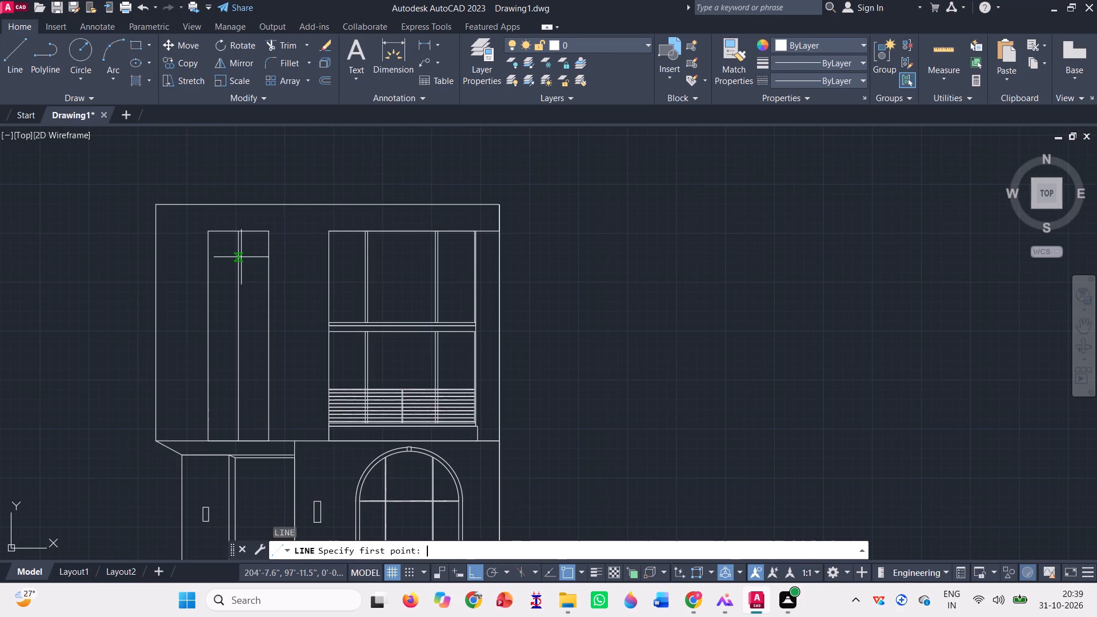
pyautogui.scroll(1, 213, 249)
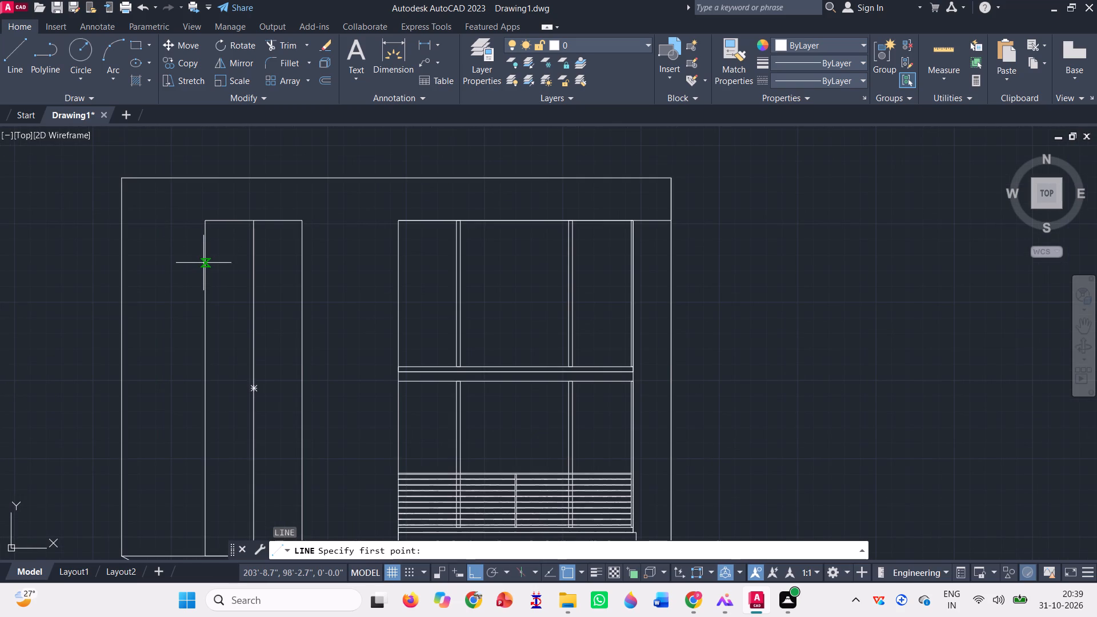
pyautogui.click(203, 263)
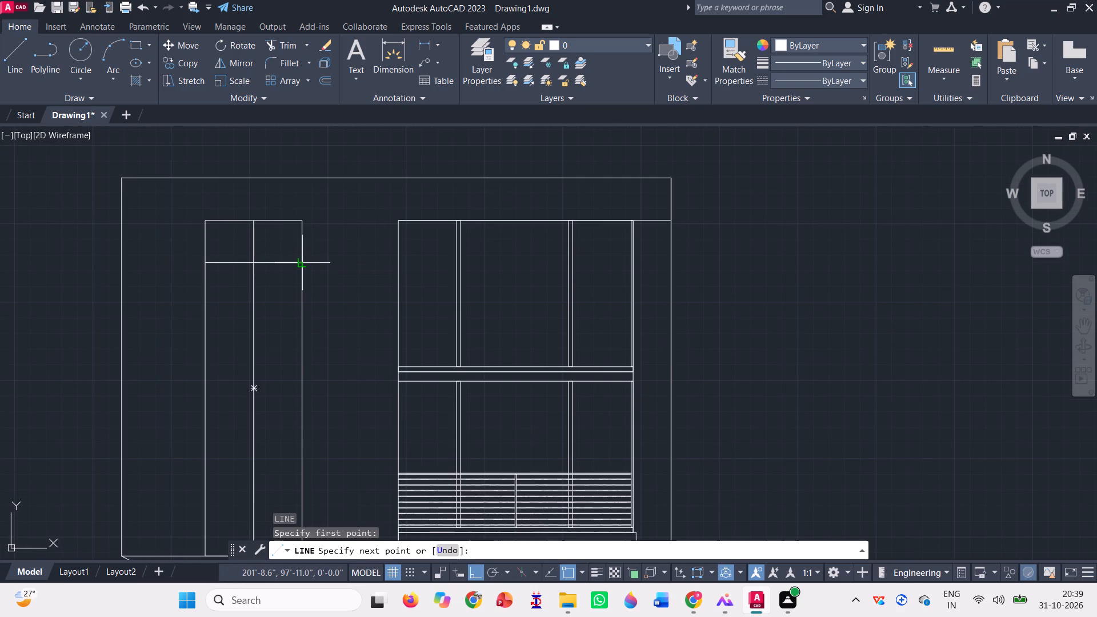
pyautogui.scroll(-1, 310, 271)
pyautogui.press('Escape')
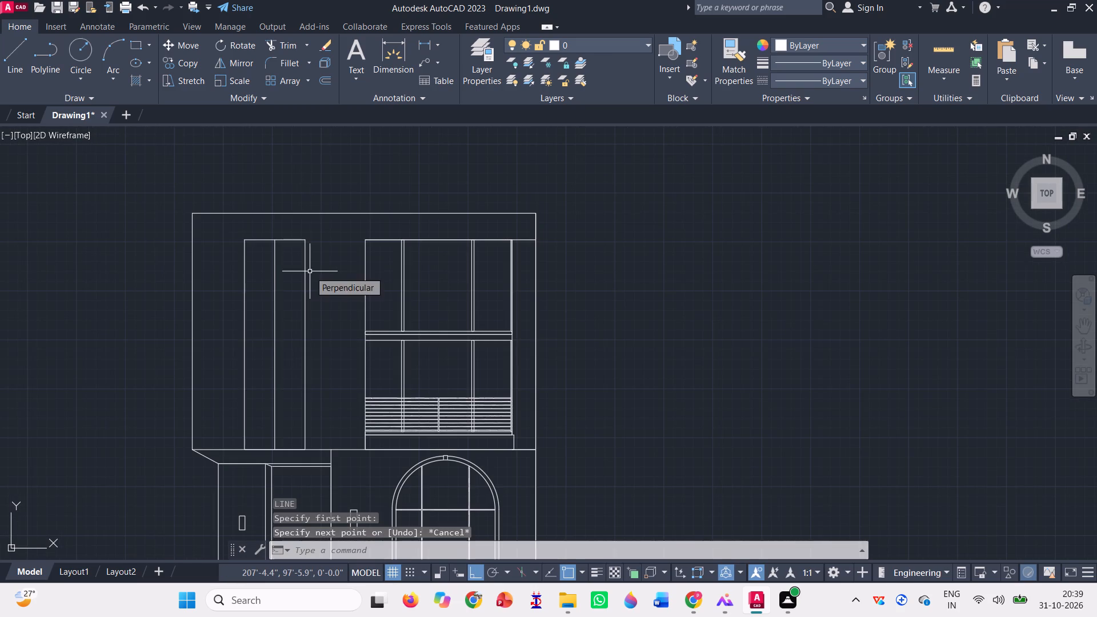
# Draw a horizontal line just below the opening heads, from the upper window's right jamb across to the narrow bay rectangle's left edge.
pyautogui.press('l')
pyautogui.press('Return')
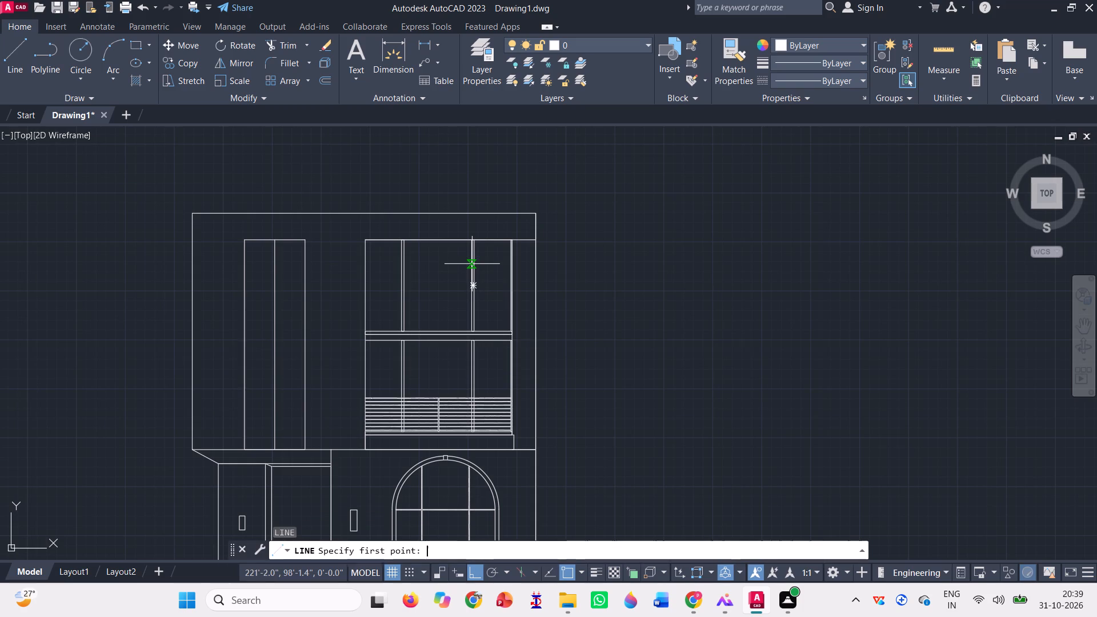
pyautogui.scroll(2, 517, 253)
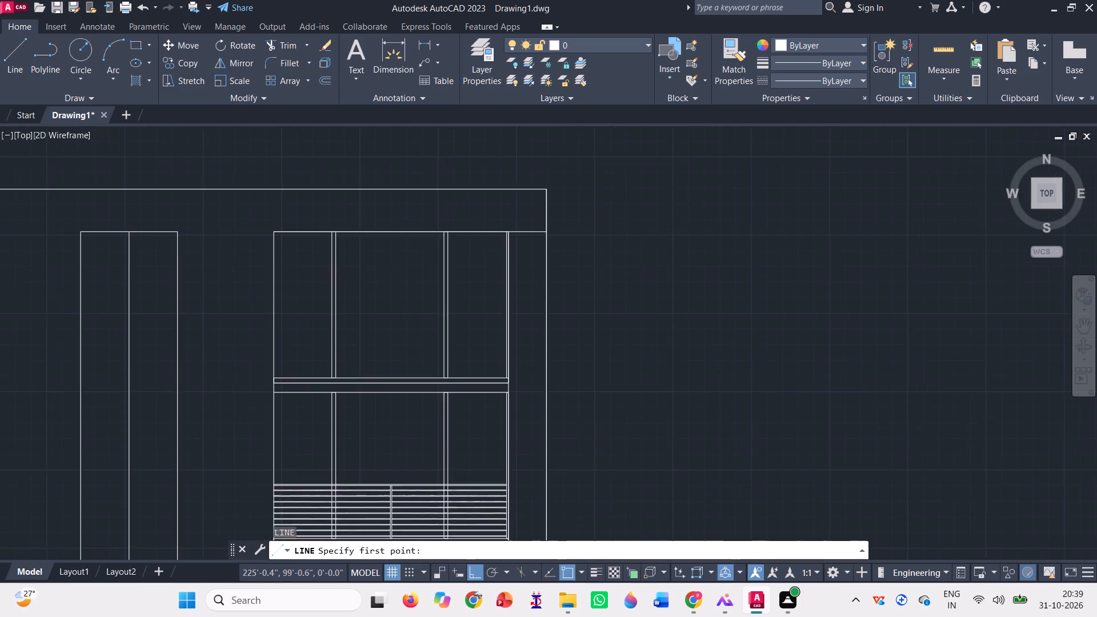
pyautogui.scroll(1, 498, 245)
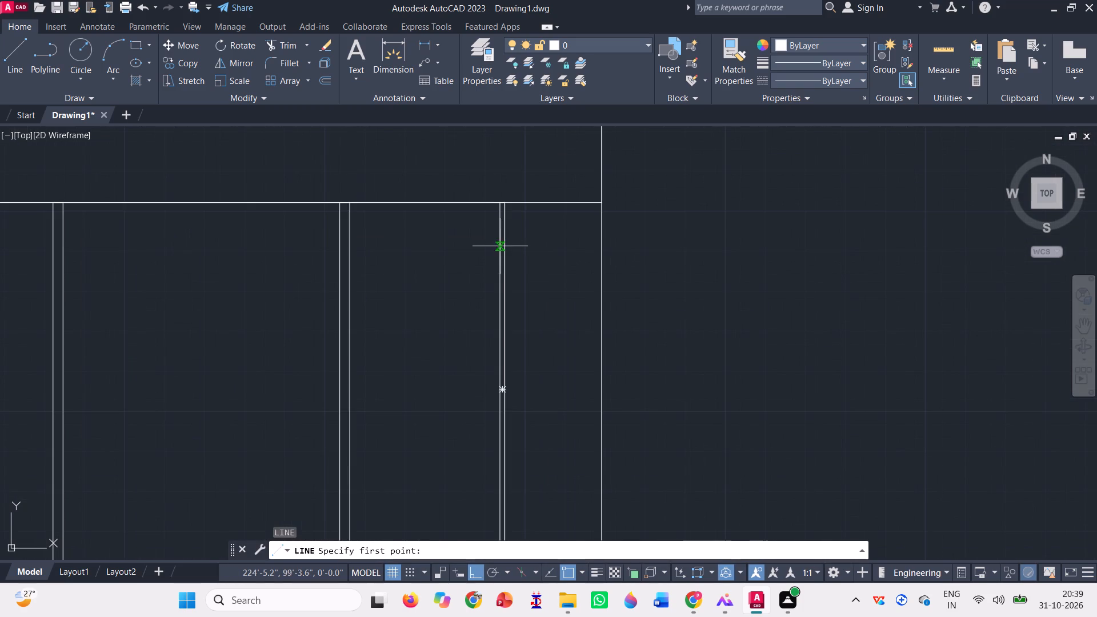
pyautogui.click(500, 246)
pyautogui.scroll(-2, 537, 267)
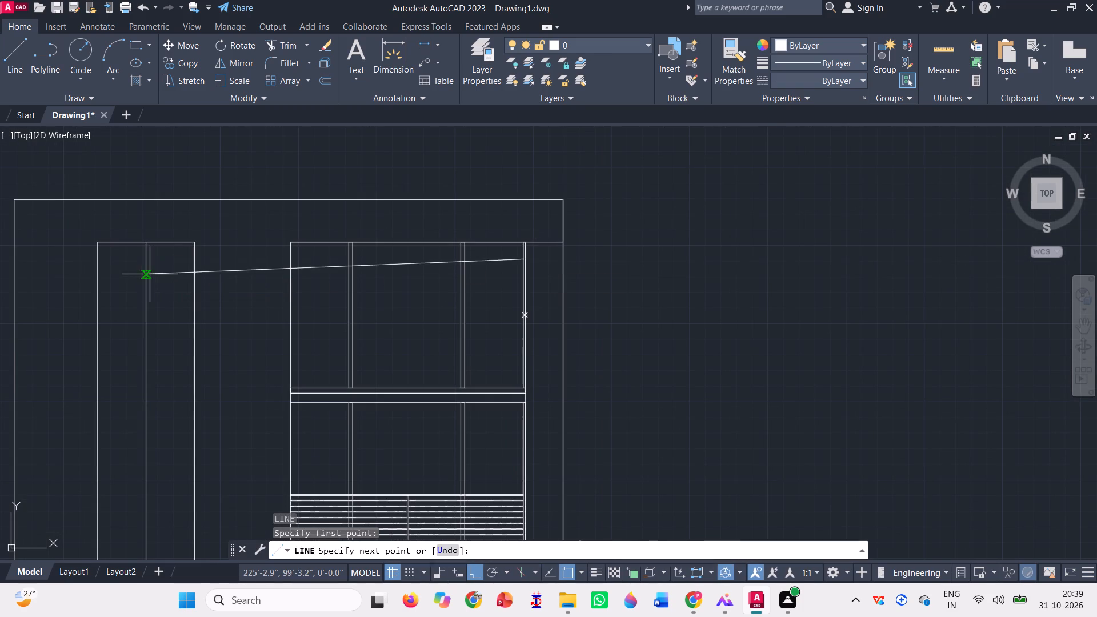
pyautogui.click(100, 258)
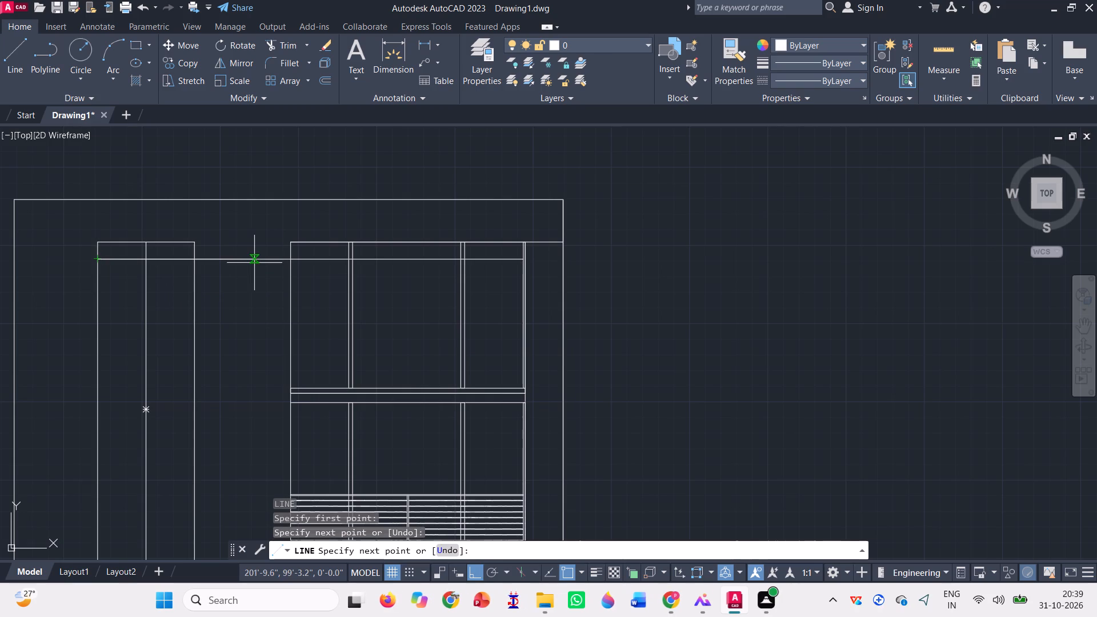
pyautogui.press('space')
# Trim the new horizontal line between the narrow bay and the window, and where it crosses the window's two vertical mullions.
pyautogui.click(291, 44)
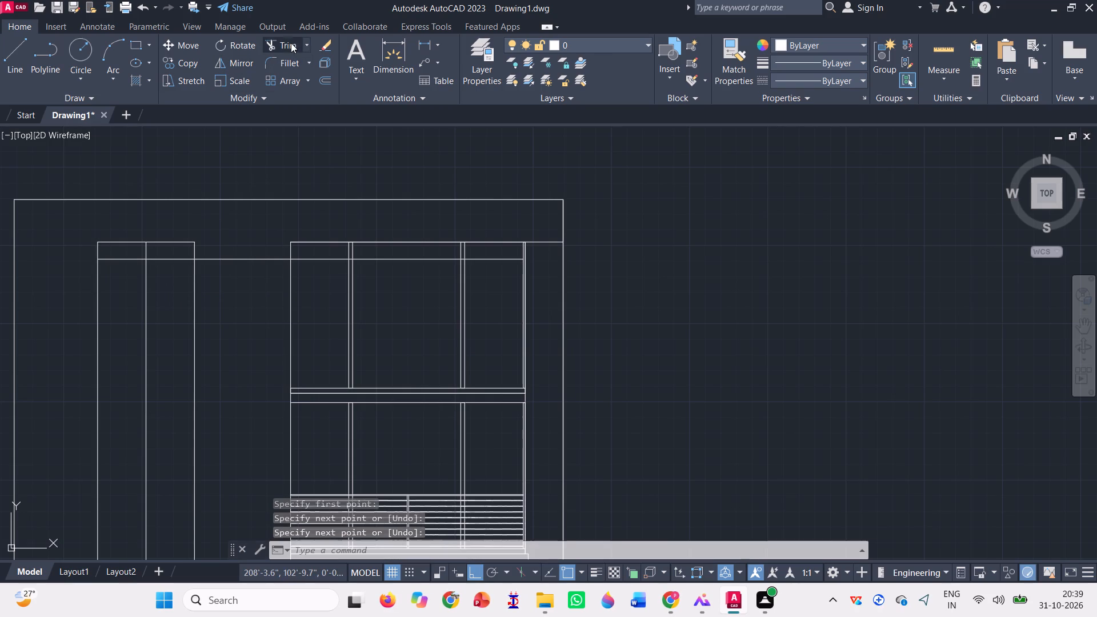
pyautogui.click(220, 277)
pyautogui.click(242, 241)
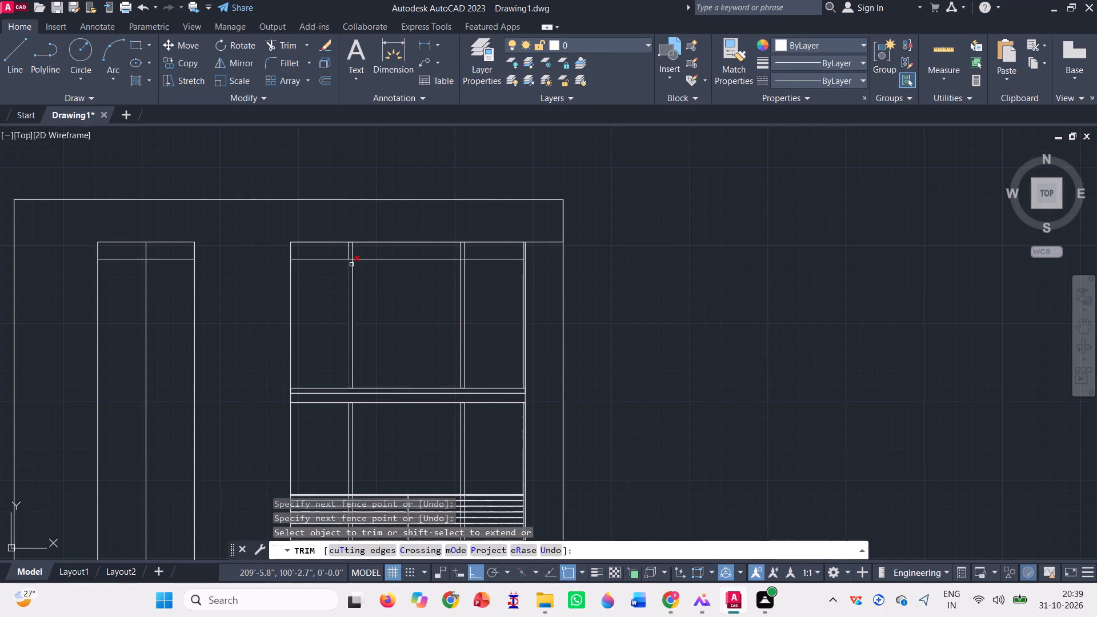
pyautogui.scroll(5, 351, 265)
pyautogui.click(342, 247)
pyautogui.click(341, 275)
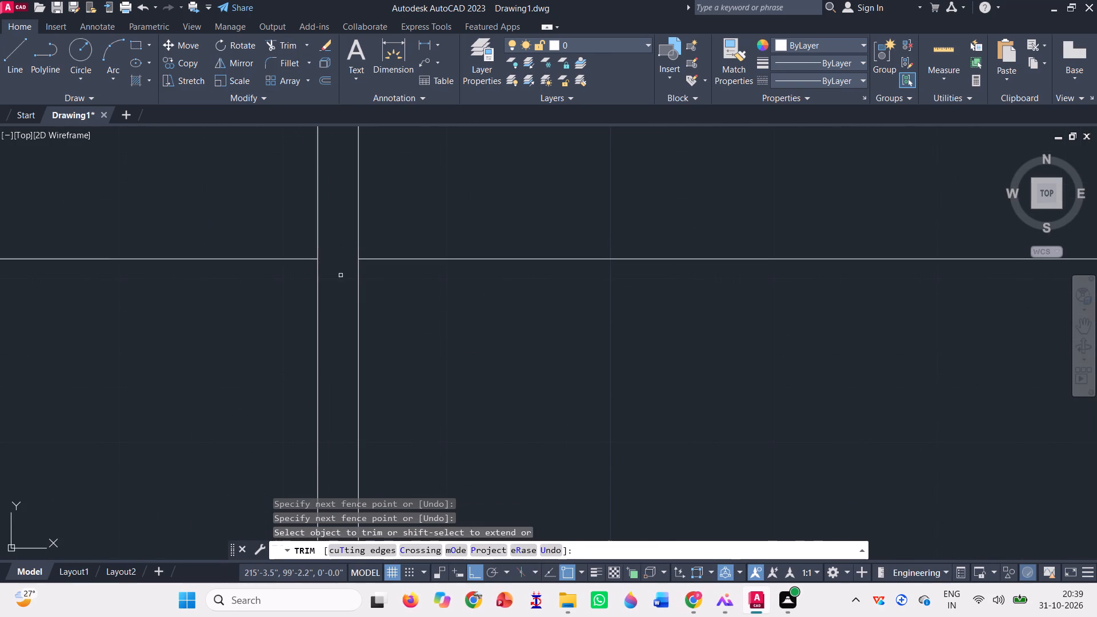
pyautogui.scroll(-4, 341, 275)
pyautogui.scroll(3, 468, 277)
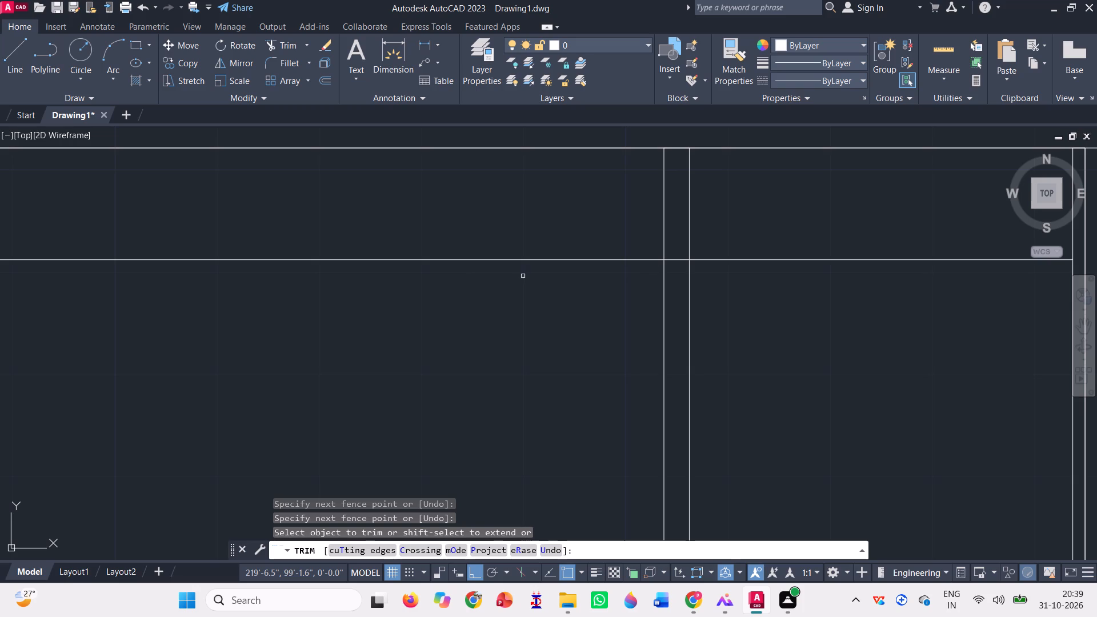
pyautogui.click(681, 260)
pyautogui.scroll(-3, 666, 280)
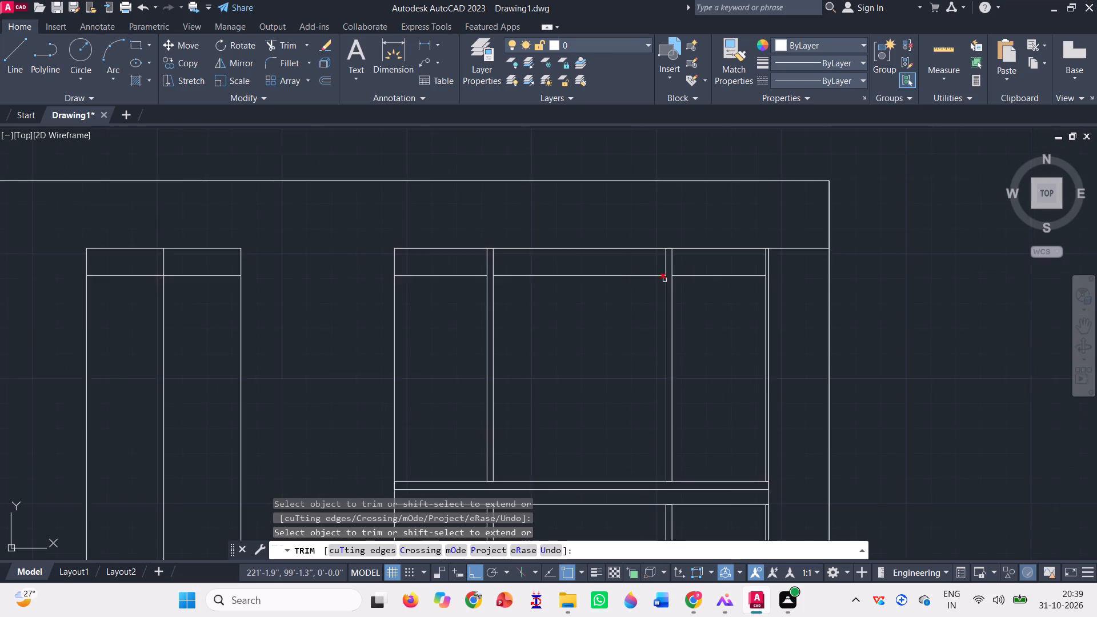
pyautogui.scroll(-2, 628, 282)
pyautogui.press('Escape')
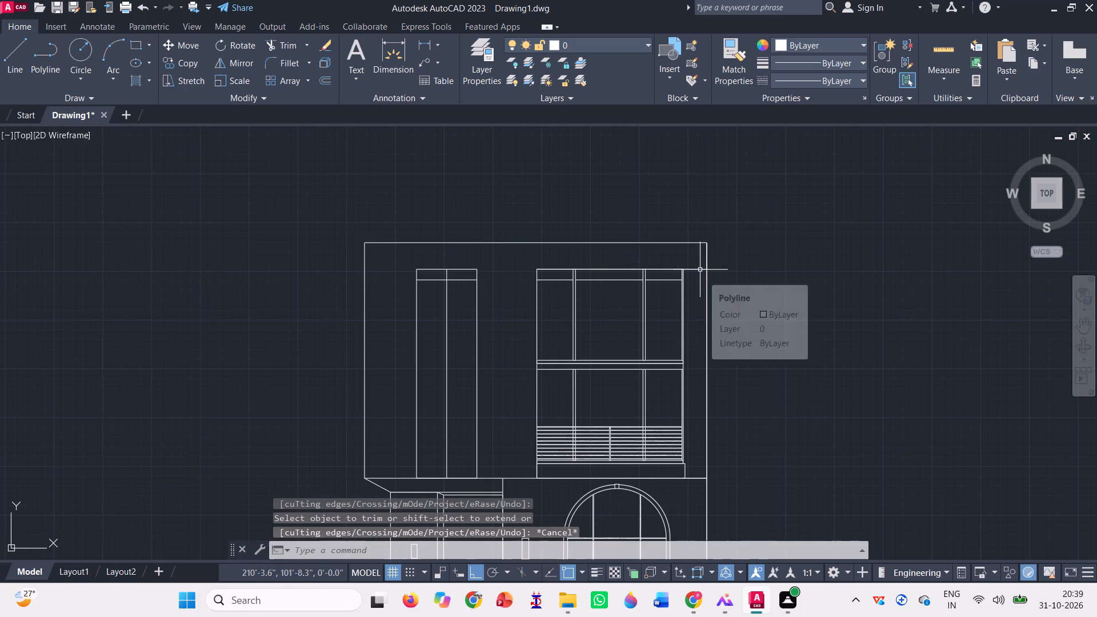
# Move the narrow bay's horizontal head line slightly down along the bay's side edge.
pyautogui.scroll(2, 454, 281)
pyautogui.click(454, 281)
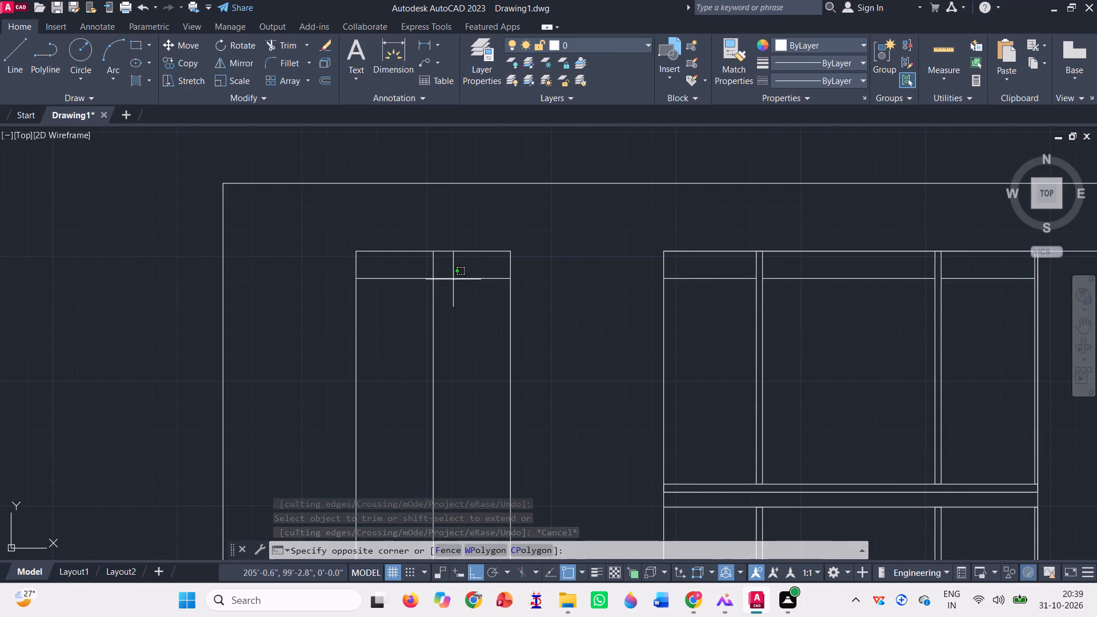
pyautogui.click(450, 269)
pyautogui.write('m')
pyautogui.press('space')
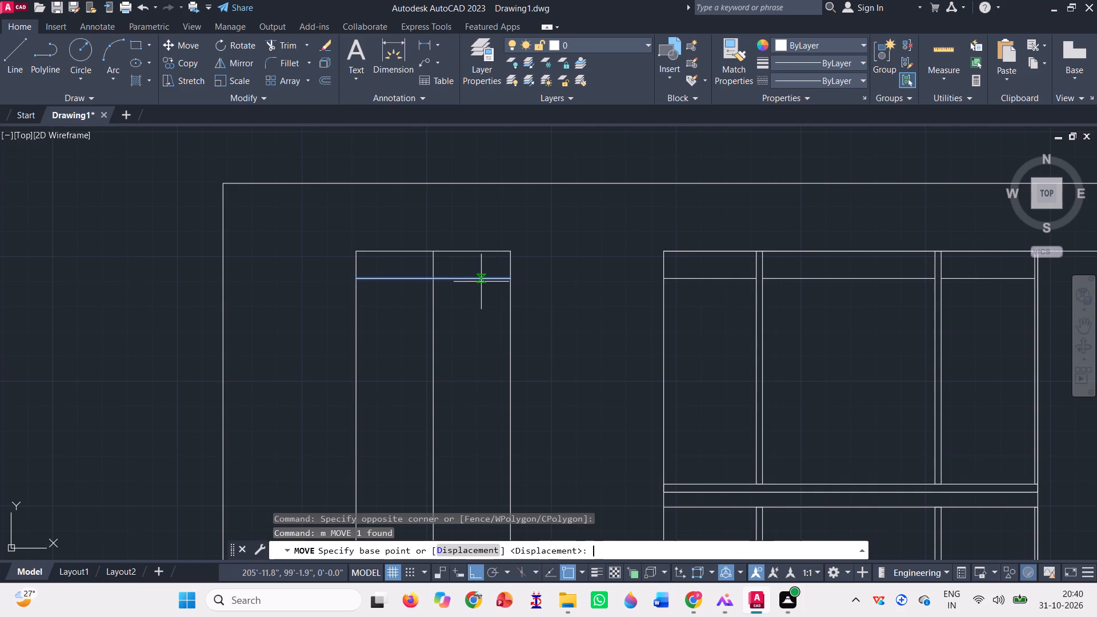
pyautogui.scroll(2, 509, 275)
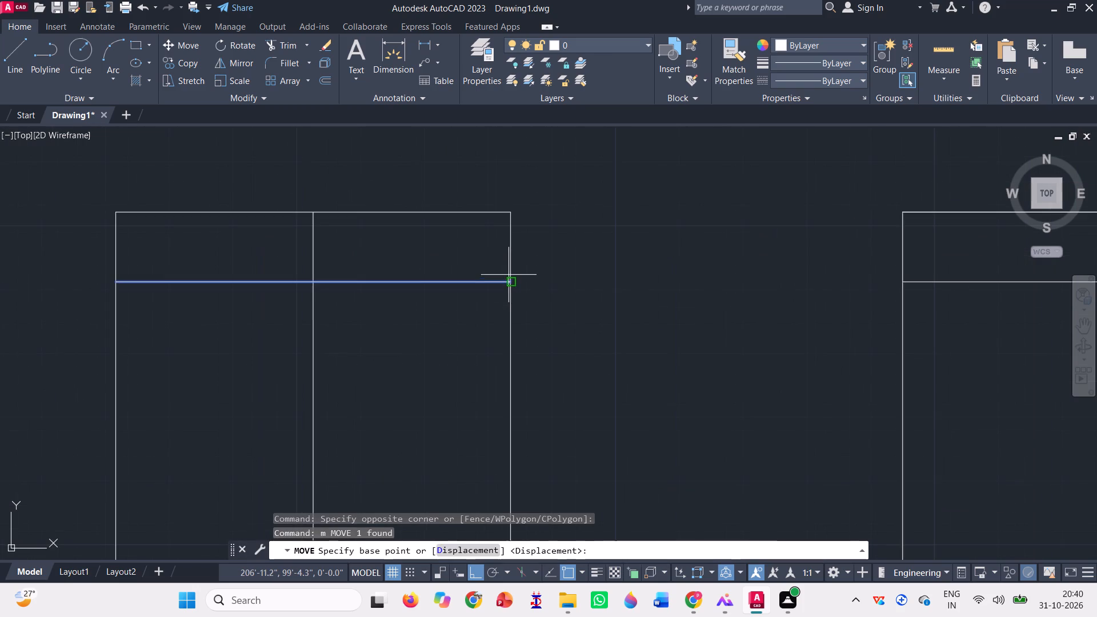
pyautogui.click(513, 282)
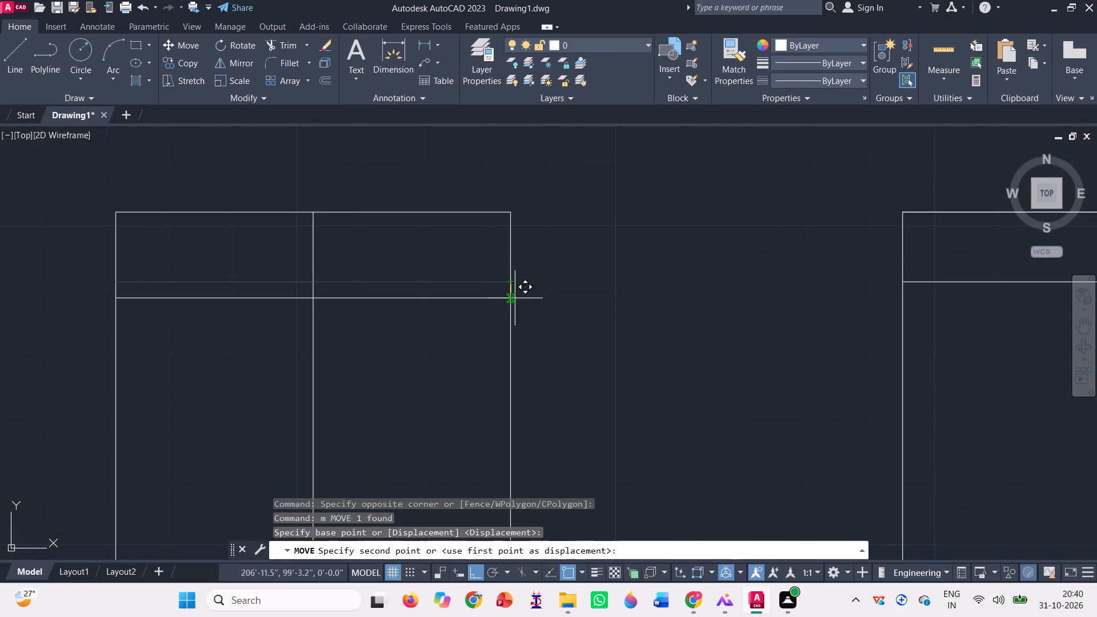
pyautogui.click(515, 298)
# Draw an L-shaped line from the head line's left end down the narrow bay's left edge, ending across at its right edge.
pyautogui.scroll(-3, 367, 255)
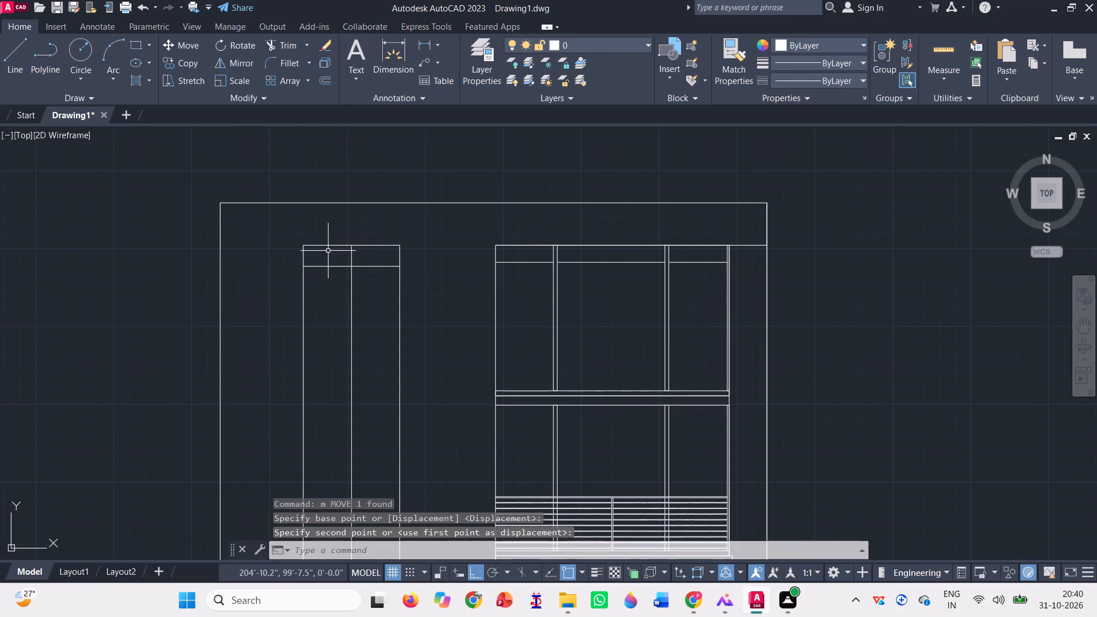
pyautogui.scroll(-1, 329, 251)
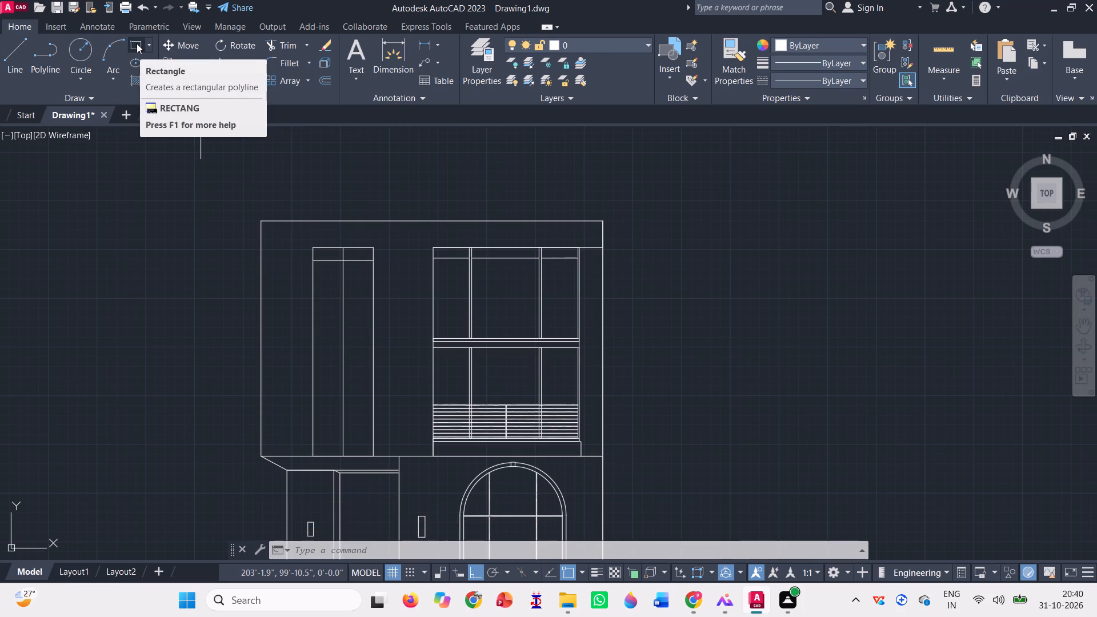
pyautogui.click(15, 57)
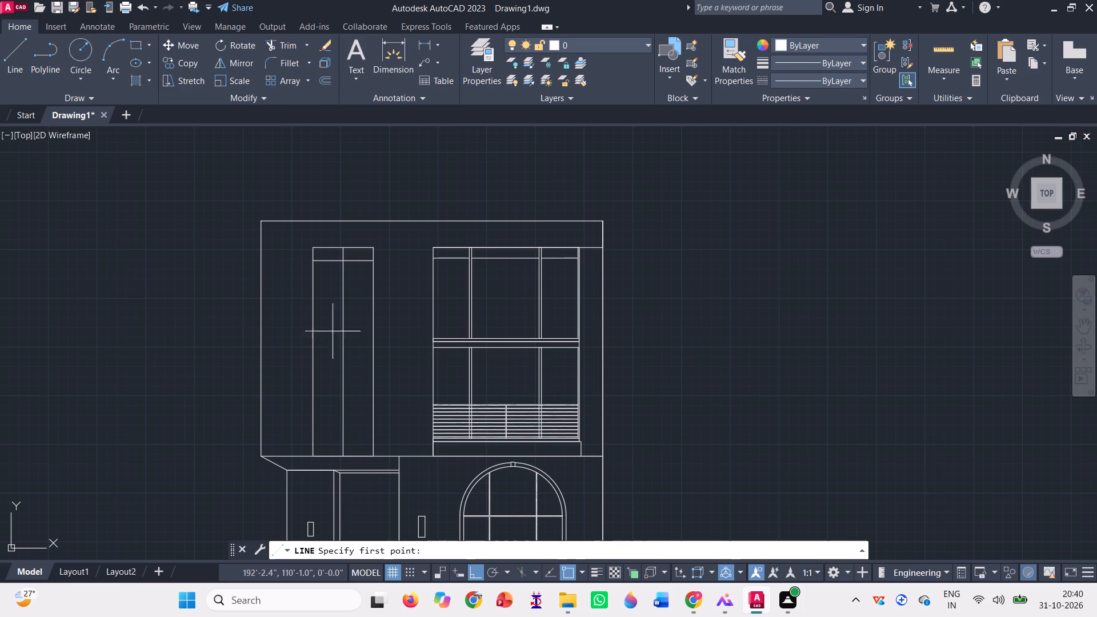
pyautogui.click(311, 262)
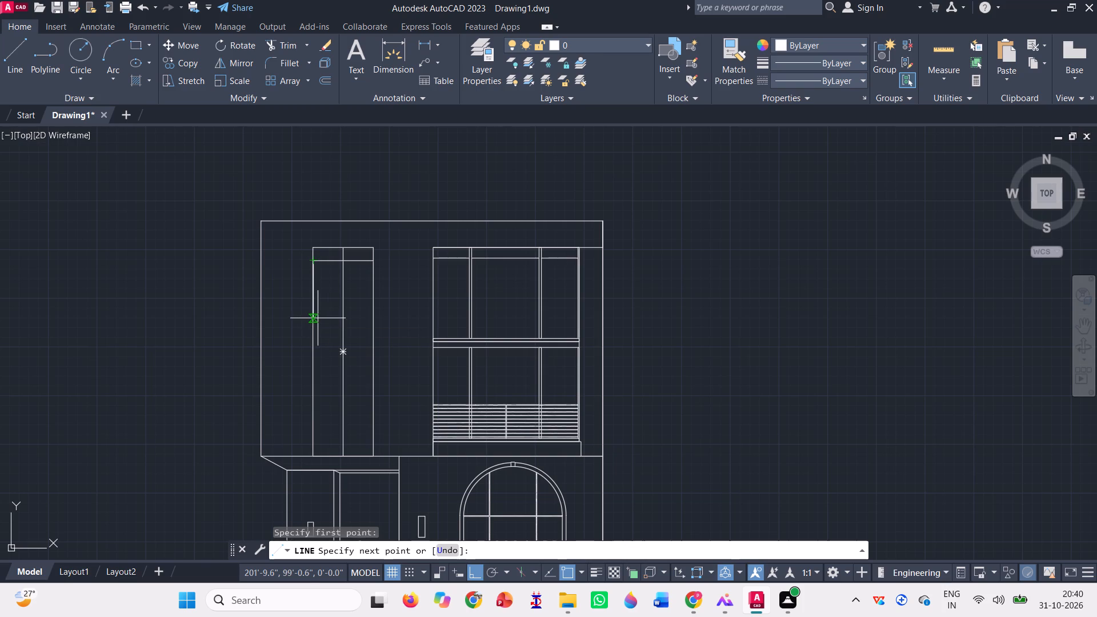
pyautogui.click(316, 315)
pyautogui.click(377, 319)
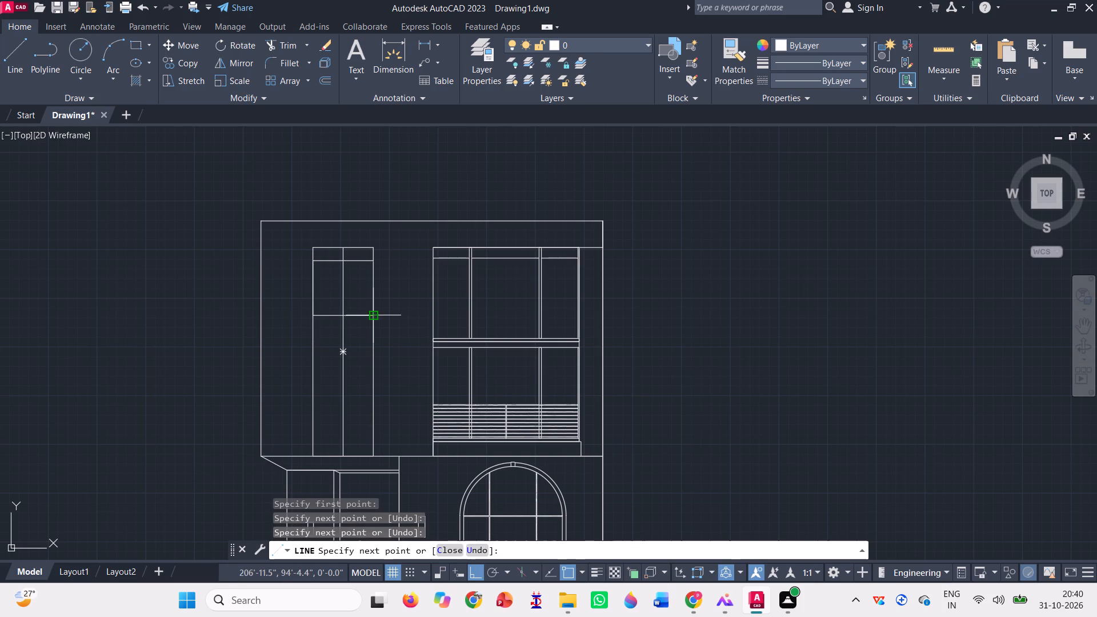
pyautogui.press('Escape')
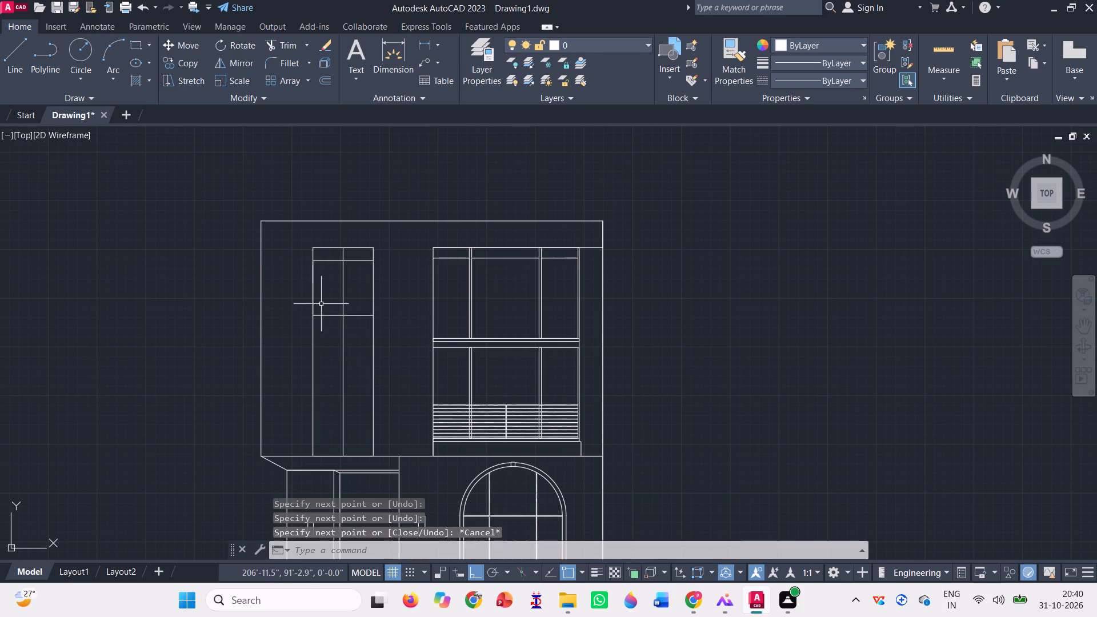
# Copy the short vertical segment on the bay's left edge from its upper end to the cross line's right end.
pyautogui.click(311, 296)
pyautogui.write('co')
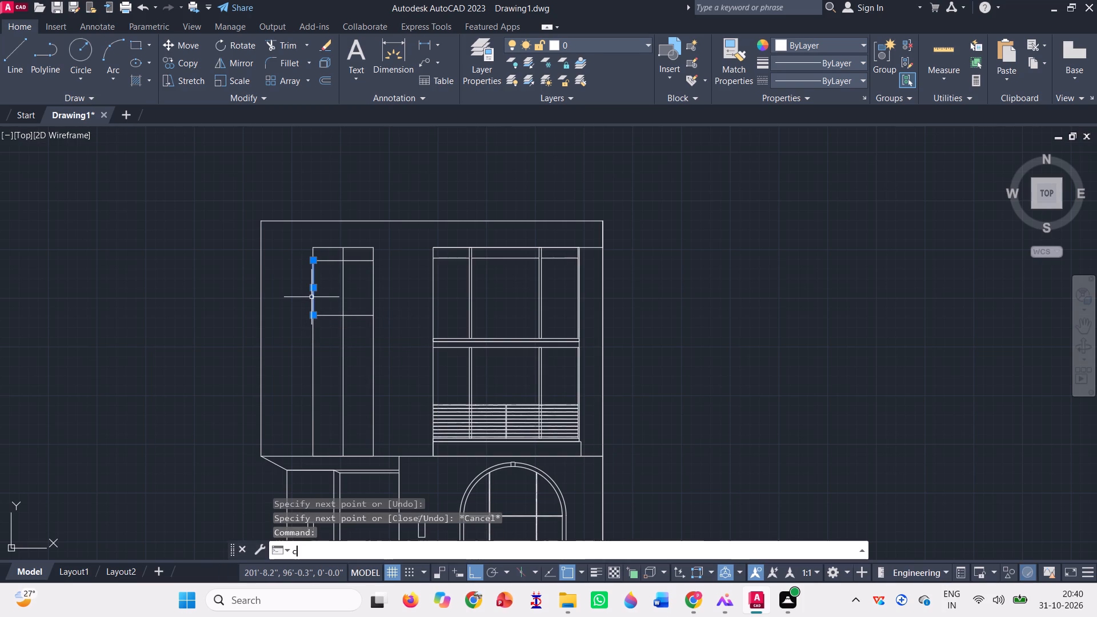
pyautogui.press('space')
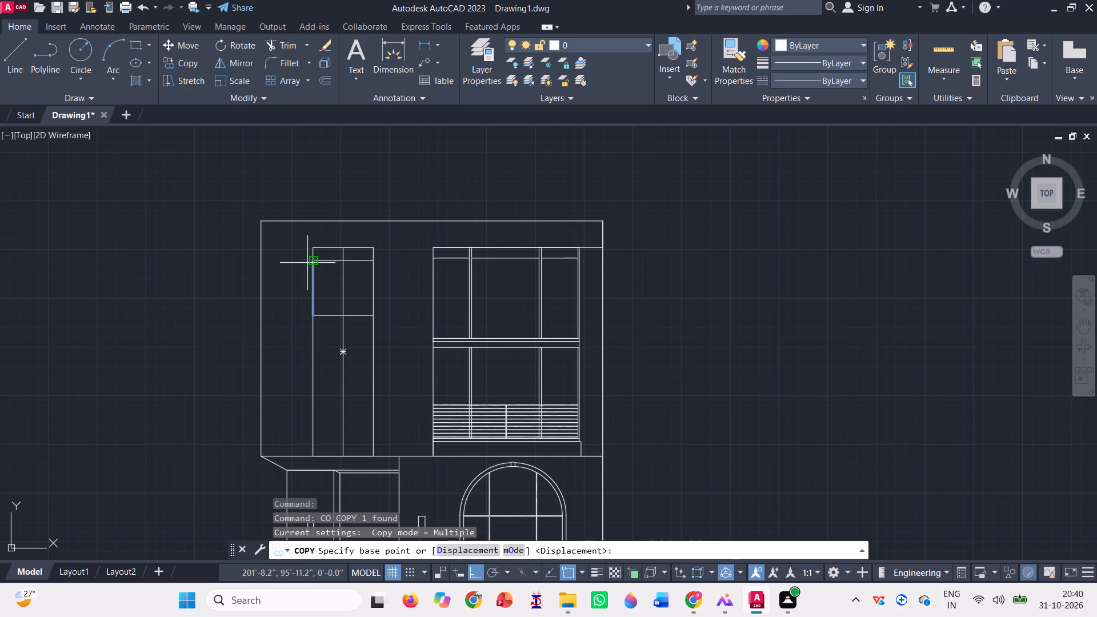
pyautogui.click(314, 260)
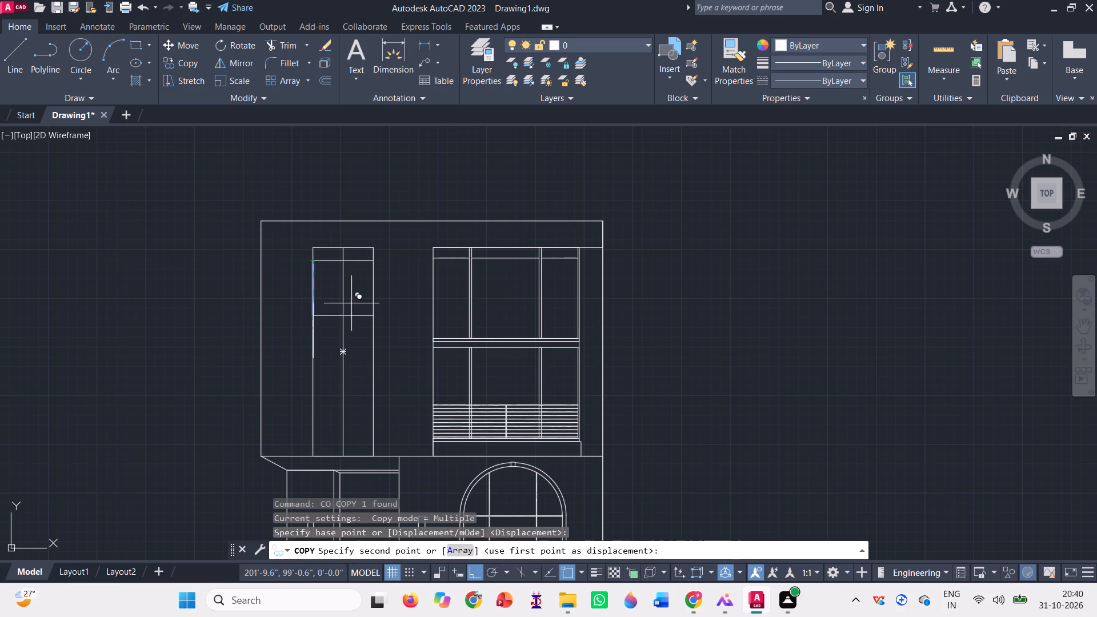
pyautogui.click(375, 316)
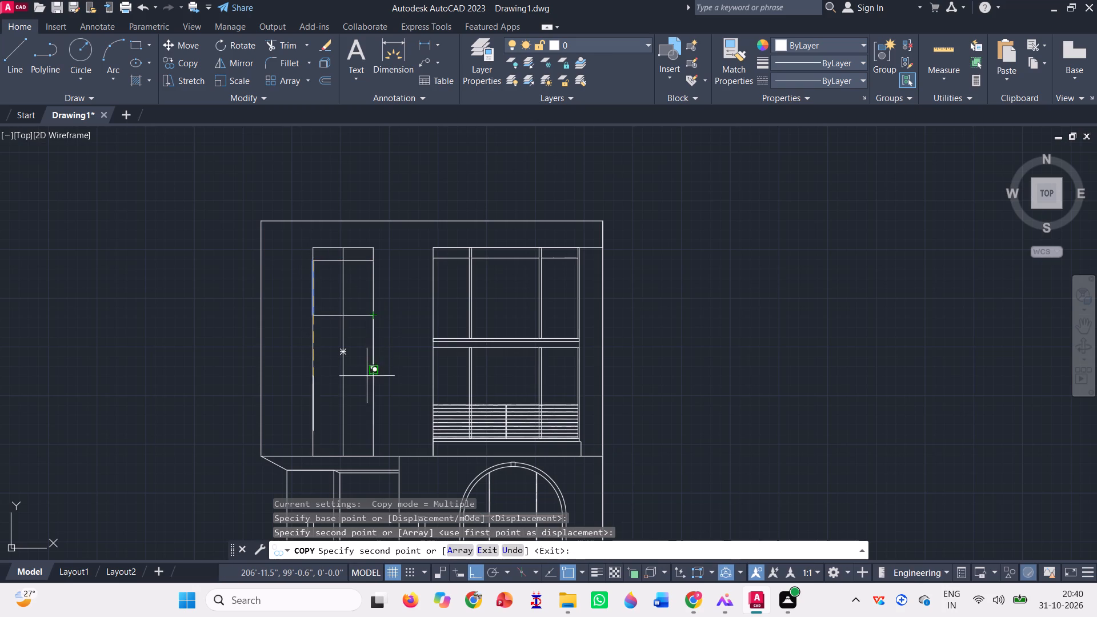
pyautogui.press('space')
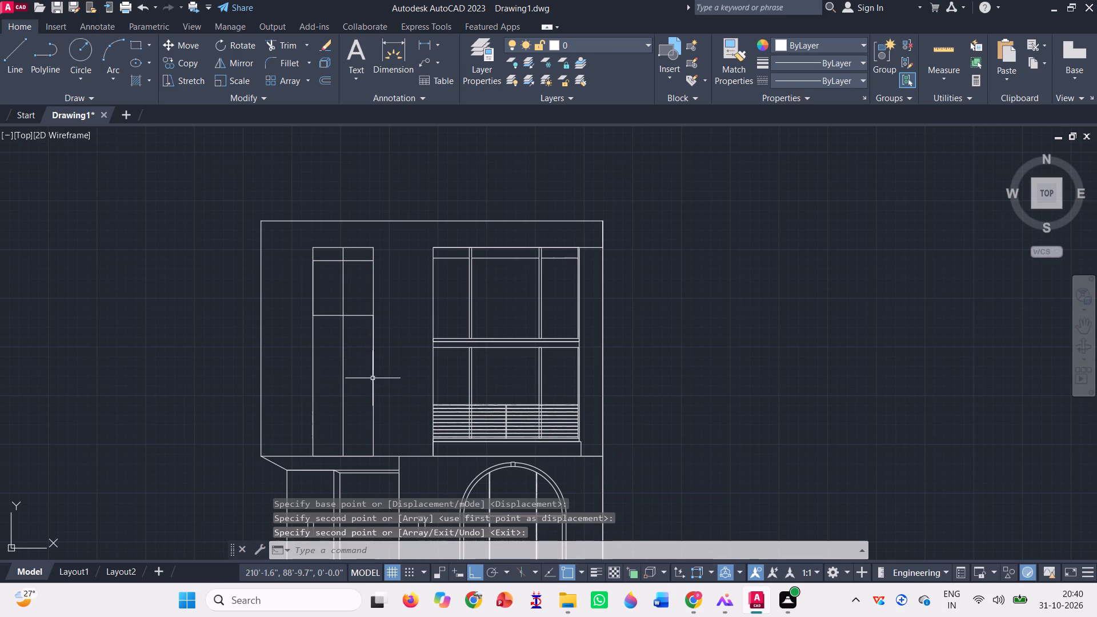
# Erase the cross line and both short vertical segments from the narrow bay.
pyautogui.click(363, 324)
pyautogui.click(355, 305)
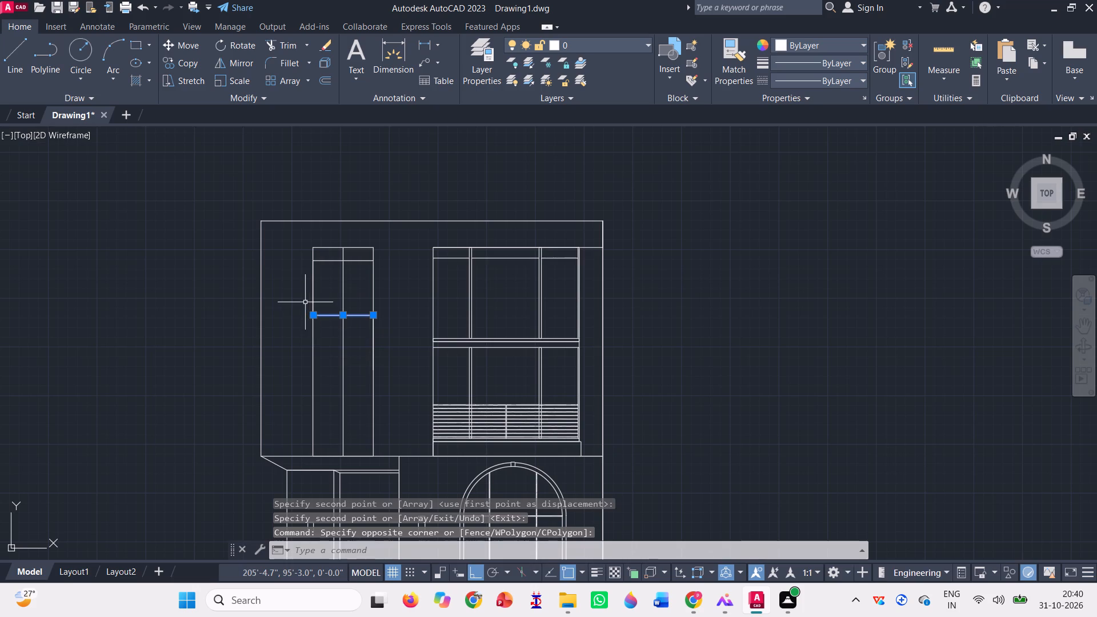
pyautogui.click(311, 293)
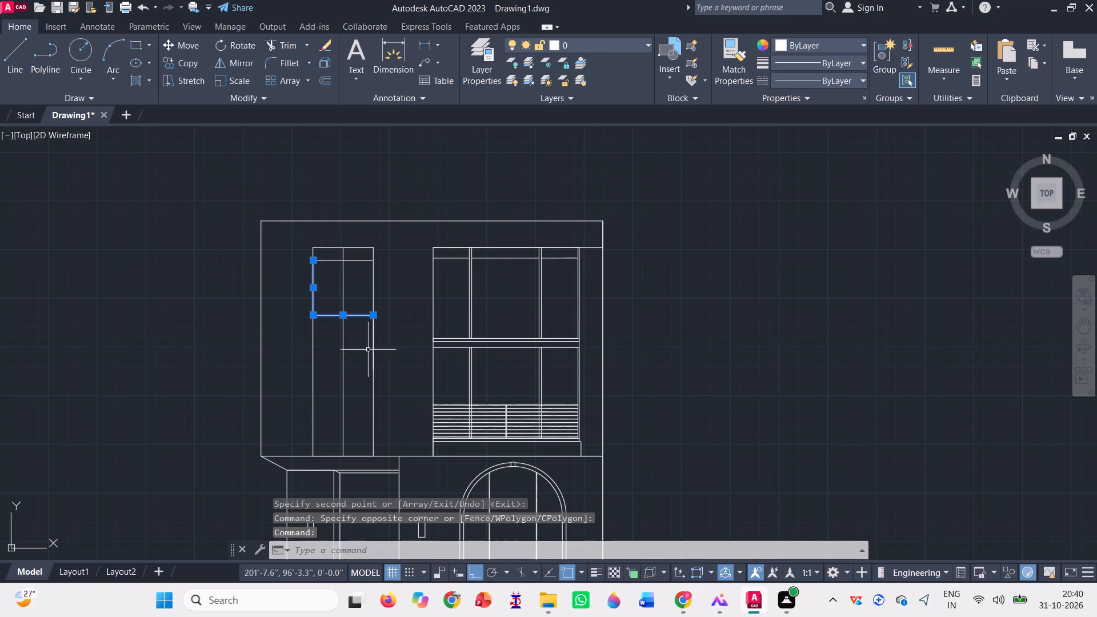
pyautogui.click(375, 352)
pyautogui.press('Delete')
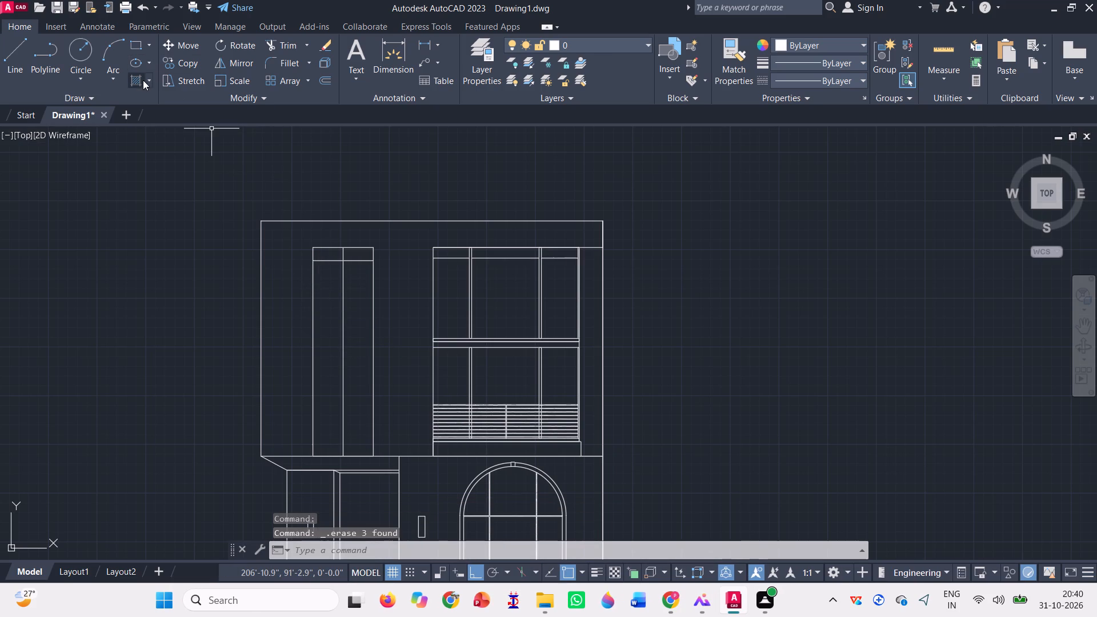
# Draw a vertical line in the narrow bay from the head line's midpoint down to the floor line.
pyautogui.click(17, 45)
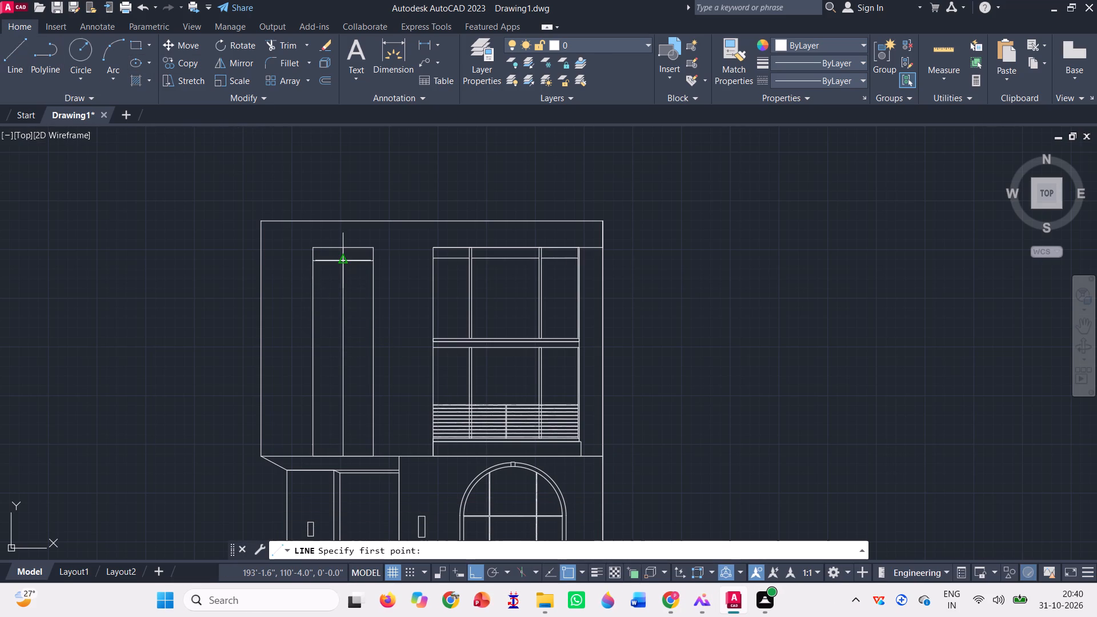
pyautogui.click(343, 259)
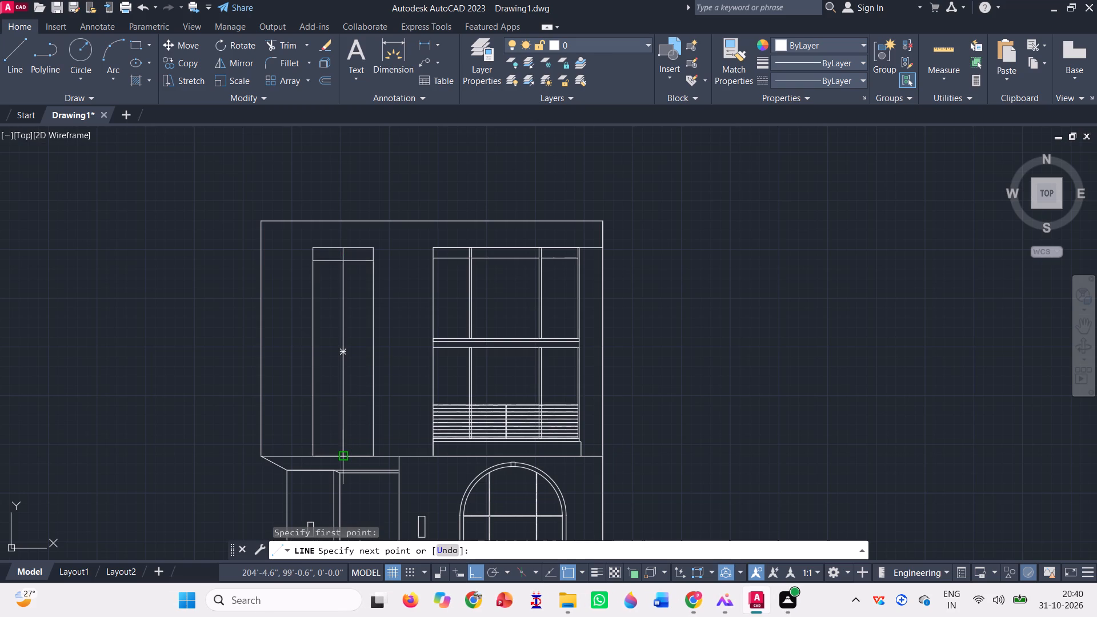
pyautogui.click(342, 462)
pyautogui.press('space')
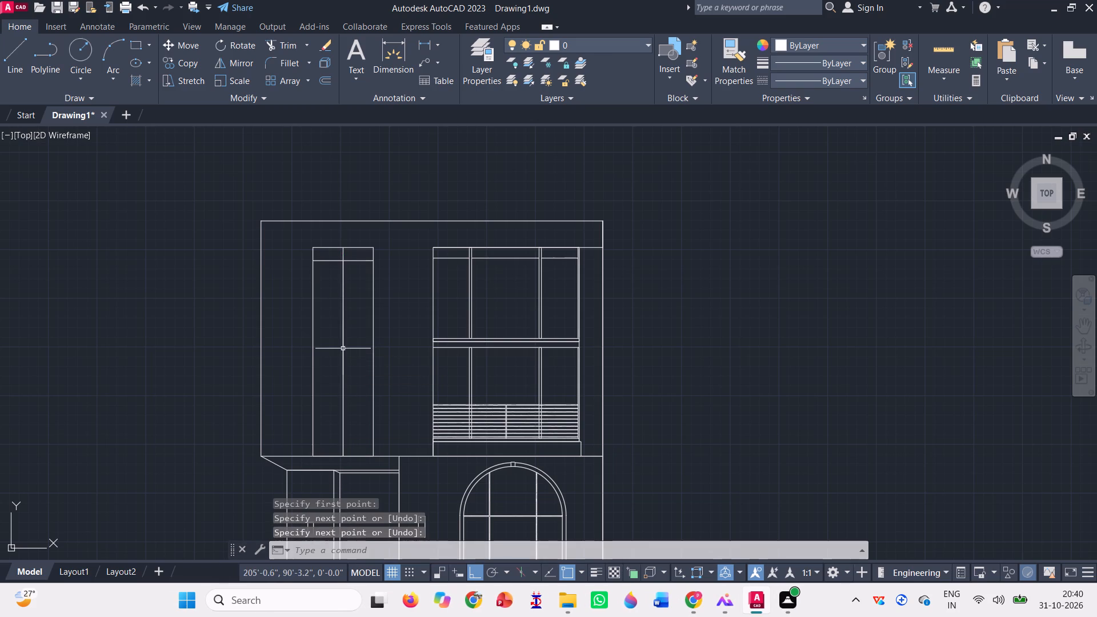
# Move the new vertical line about 27' horizontally to the right, clear of the building outline.
pyautogui.click(342, 357)
pyautogui.write('m')
pyautogui.press('space')
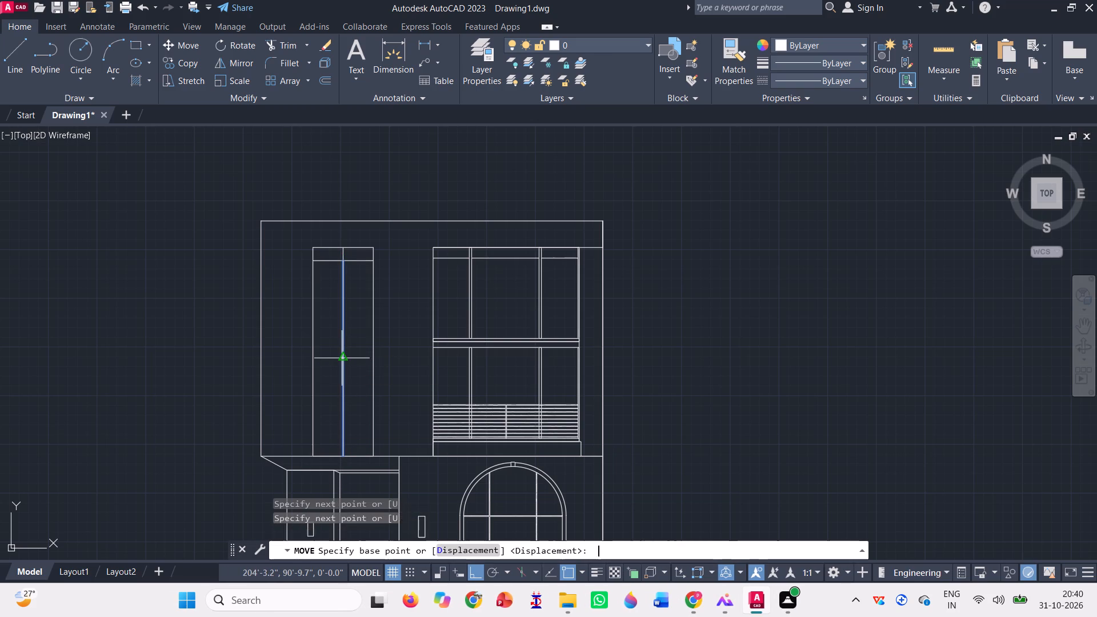
pyautogui.click(342, 358)
pyautogui.scroll(-1, 283, 355)
pyautogui.click(519, 364)
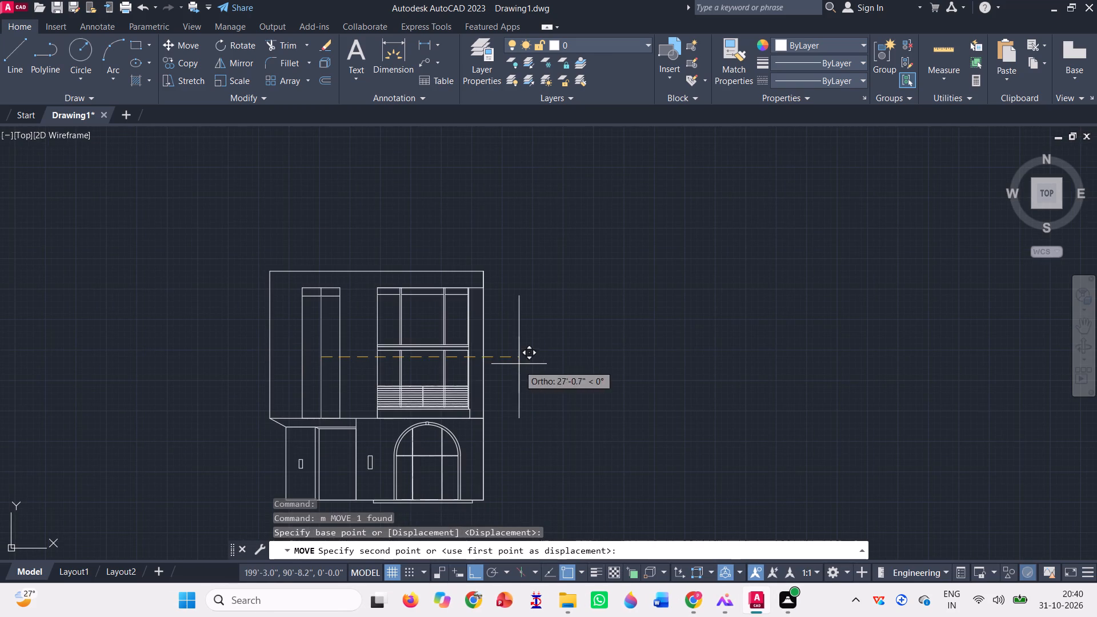
pyautogui.press('Escape')
pyautogui.scroll(1, 571, 380)
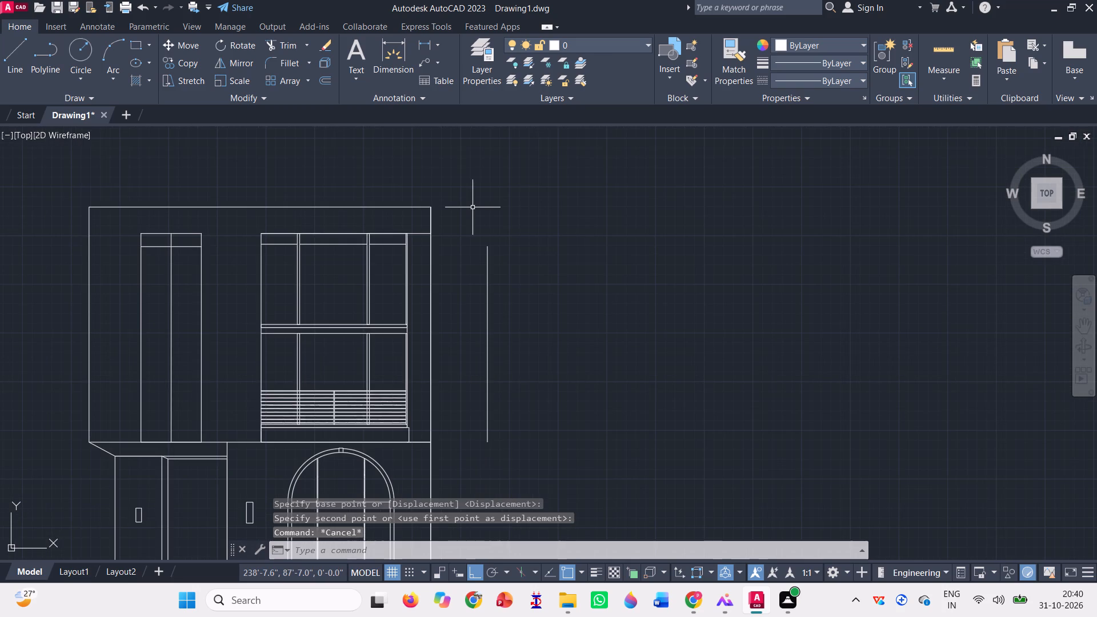
# Draw a line from the offset vertical line's top end to its midpoint, continuing with a short horizontal tick to the right.
pyautogui.click(13, 58)
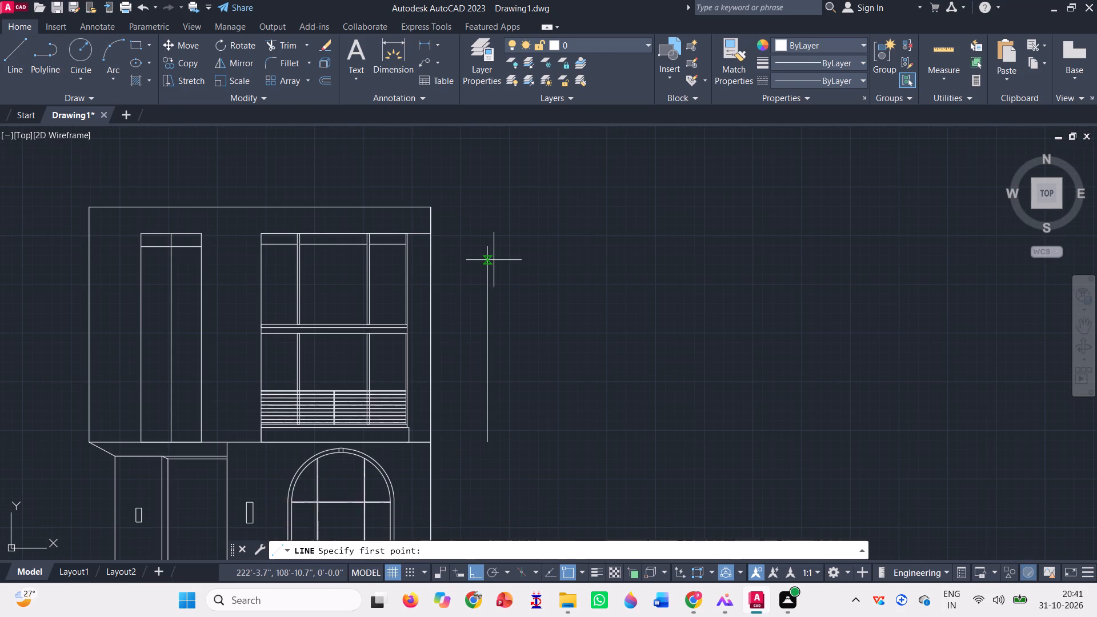
pyautogui.scroll(1, 494, 260)
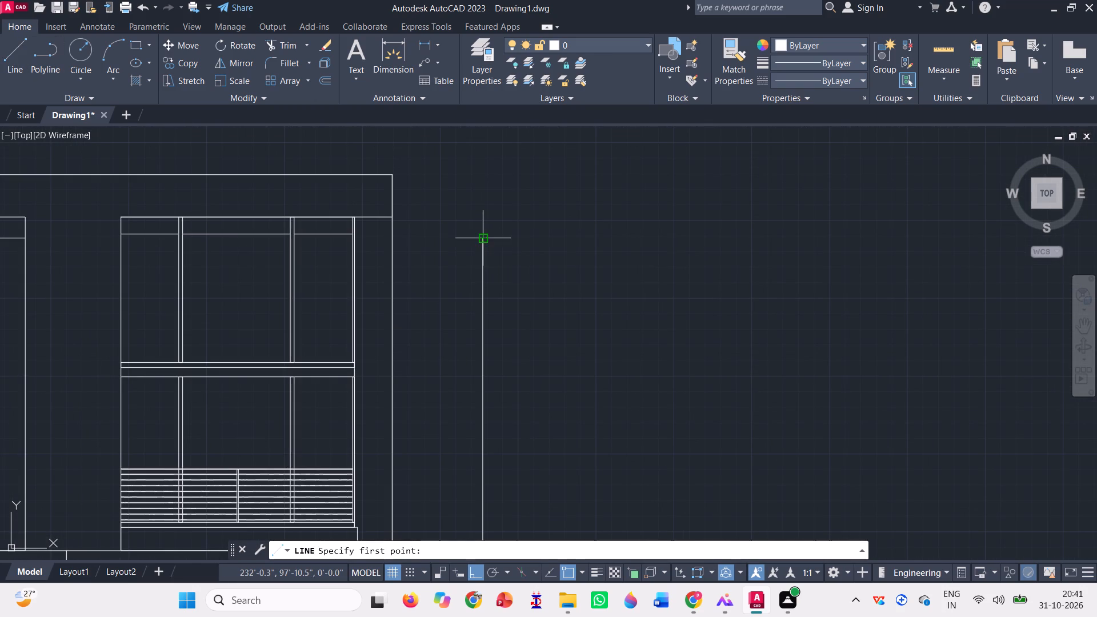
pyautogui.click(481, 237)
pyautogui.scroll(-1, 513, 318)
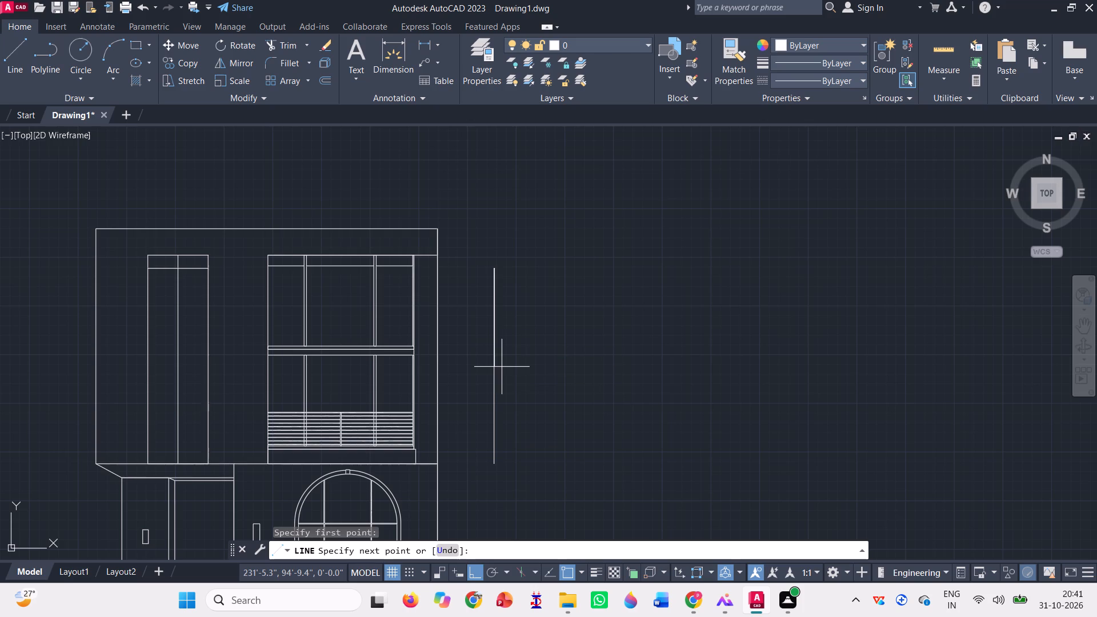
pyautogui.click(495, 364)
pyautogui.click(515, 366)
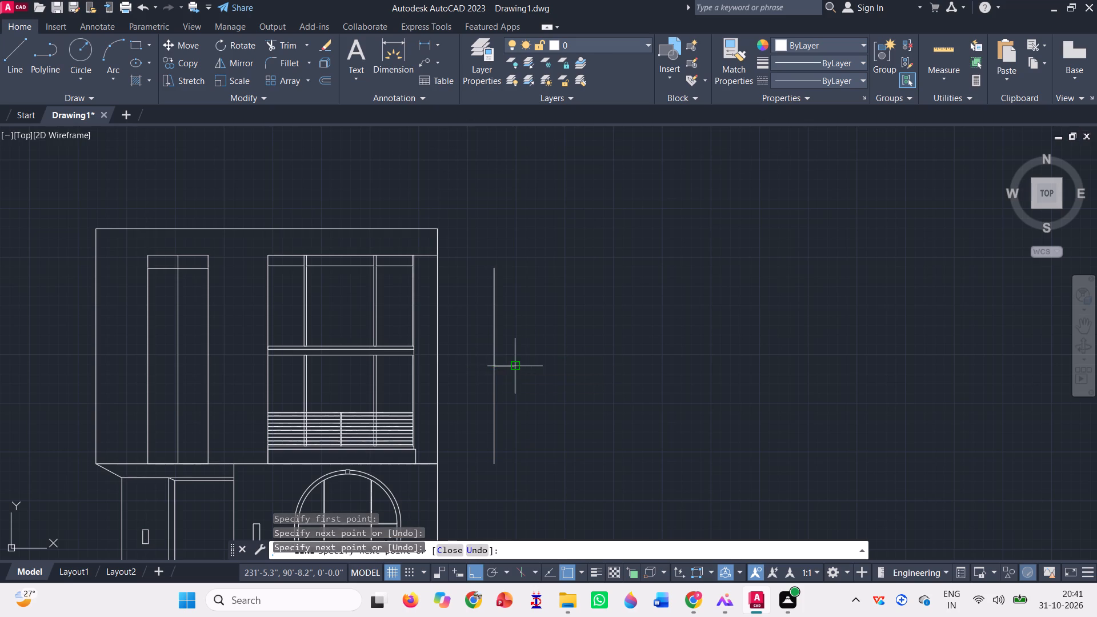
pyautogui.scroll(2, 502, 377)
pyautogui.scroll(-1, 507, 361)
pyautogui.press('space')
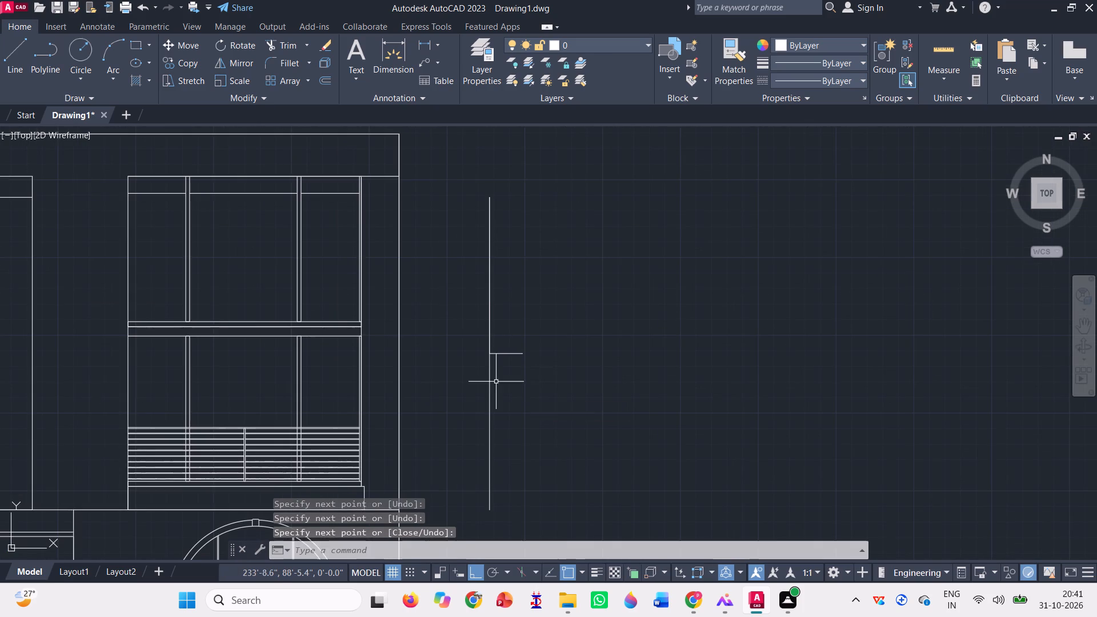
pyautogui.scroll(-1, 495, 381)
# Draw a short horizontal tick to the right from the midpoint of the vertical line's upper half.
pyautogui.click(19, 55)
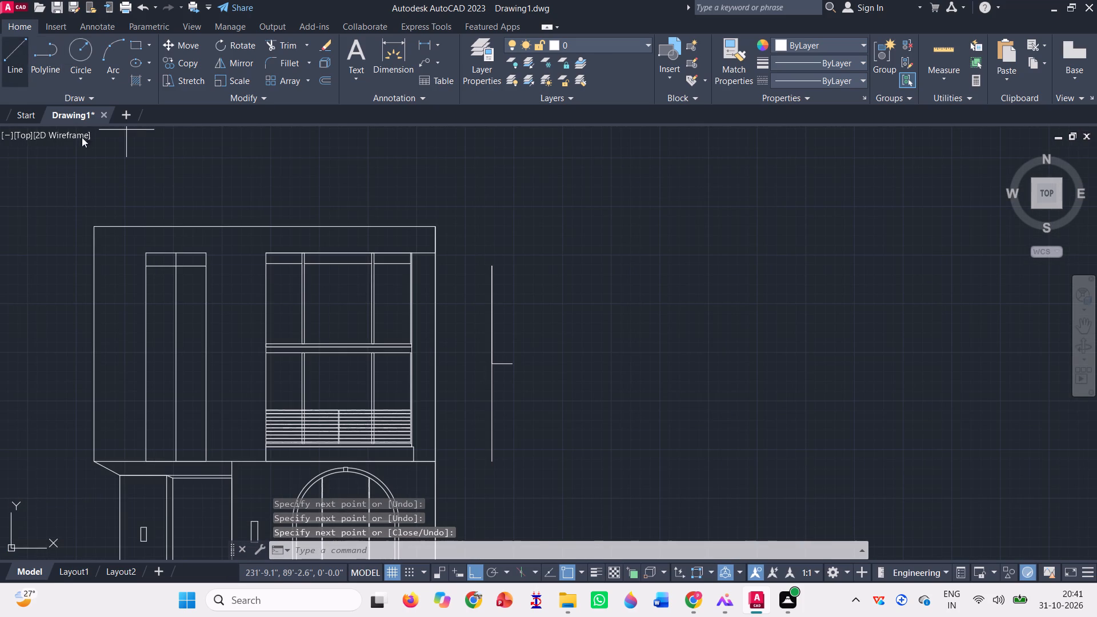
pyautogui.click(491, 315)
pyautogui.click(508, 319)
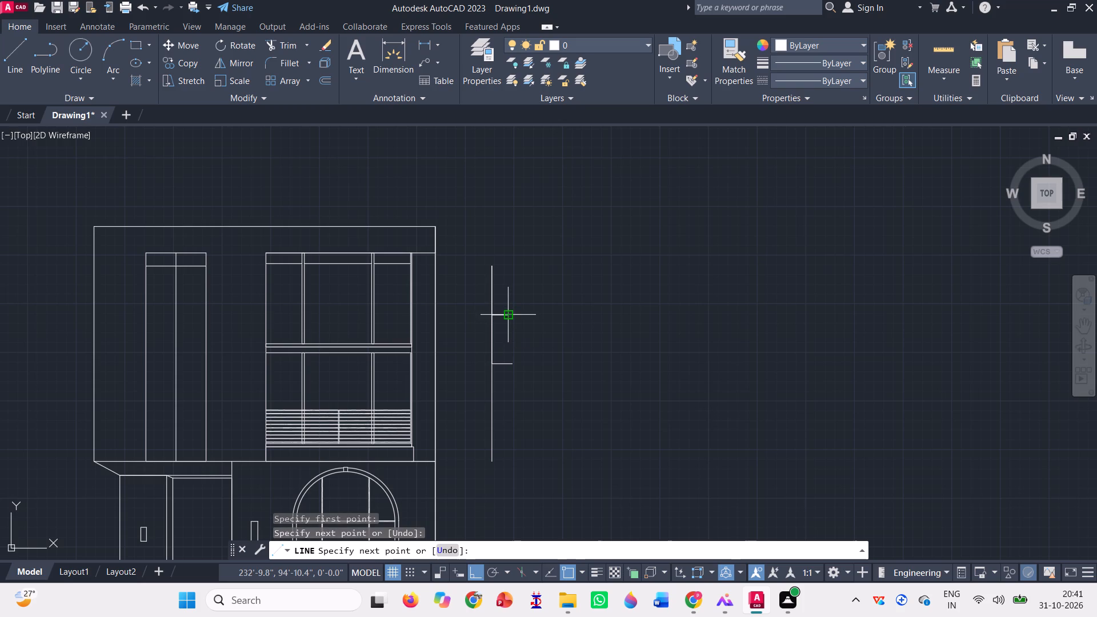
pyautogui.press('space')
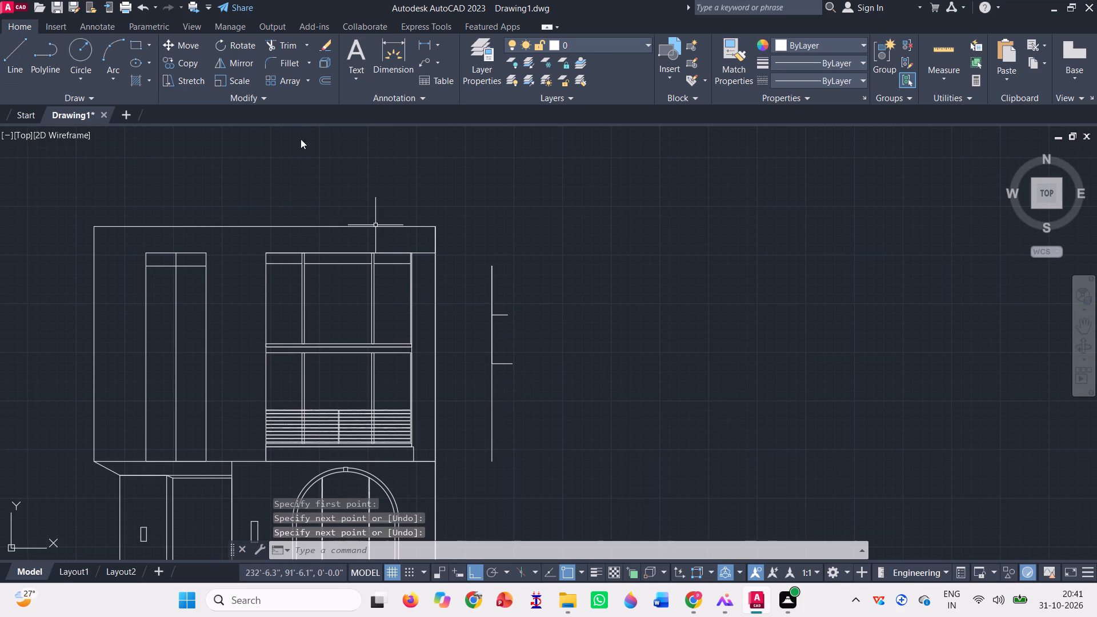
# Mirror the upper tick about the horizontal axis through the middle tick, keeping the original.
pyautogui.click(226, 62)
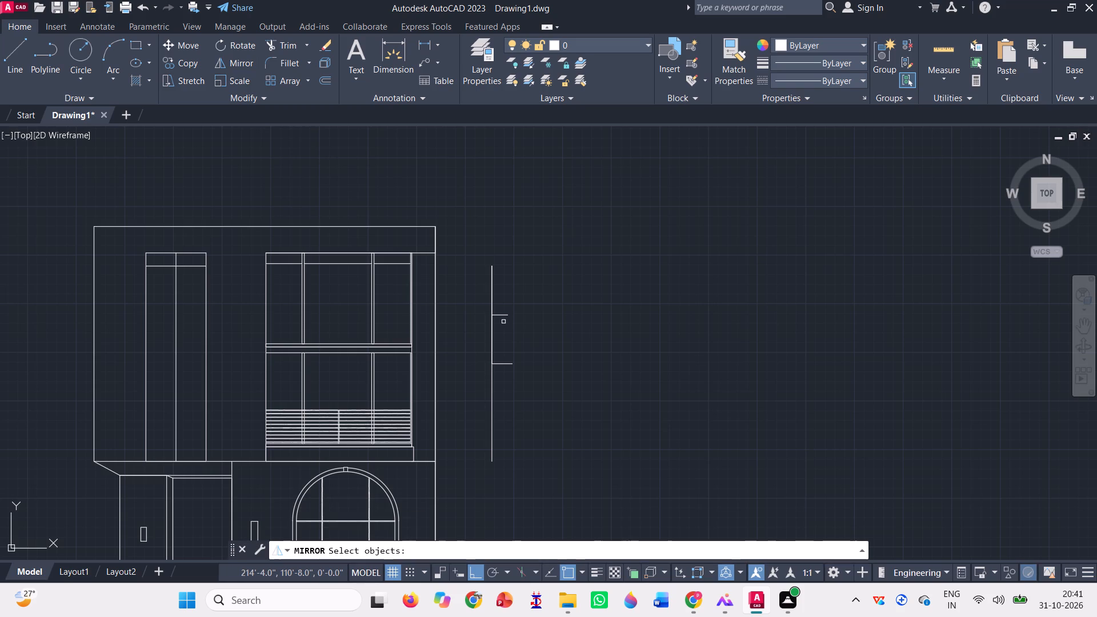
pyautogui.click(503, 320)
pyautogui.click(498, 312)
pyautogui.press('space')
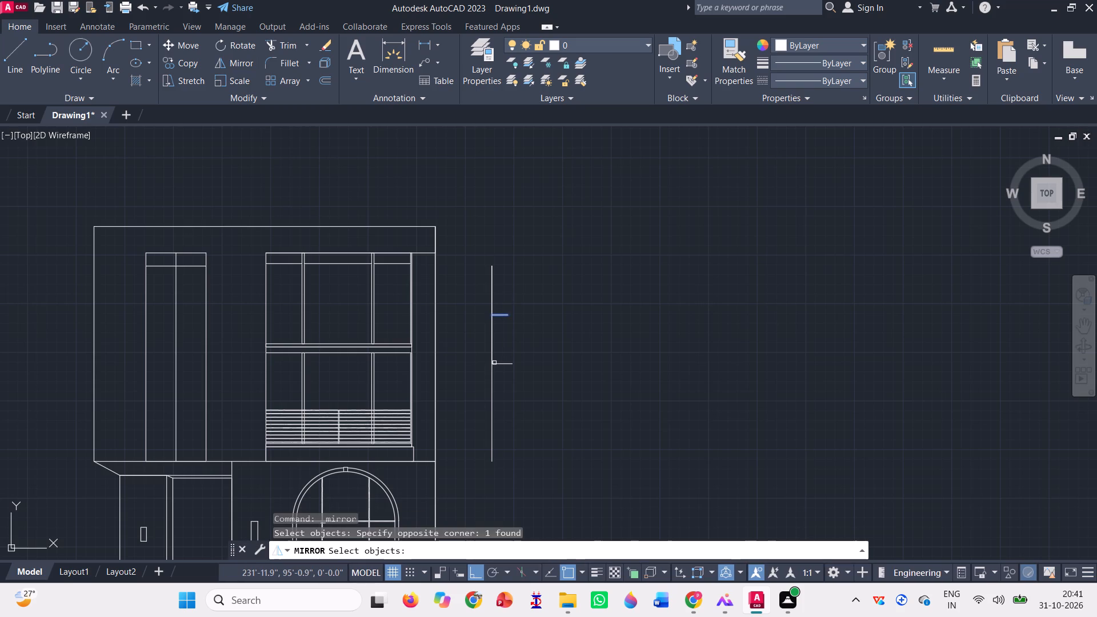
pyautogui.click(493, 362)
pyautogui.click(579, 369)
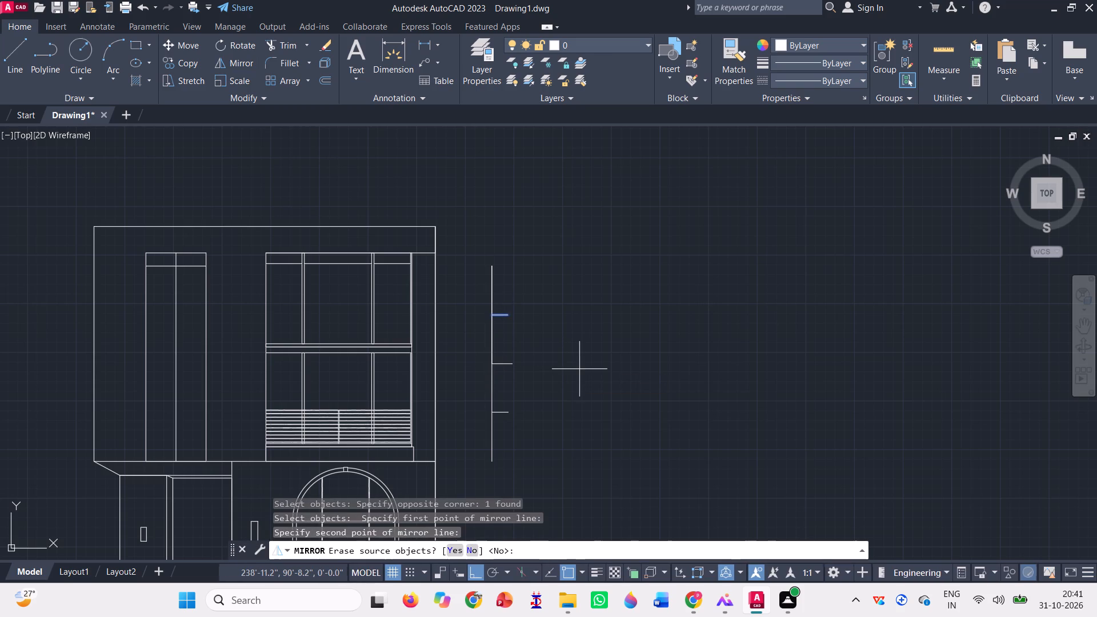
pyautogui.press('space')
# Erase the overlapping vertical segment over the upper half of the offset vertical line.
pyautogui.scroll(1, 545, 406)
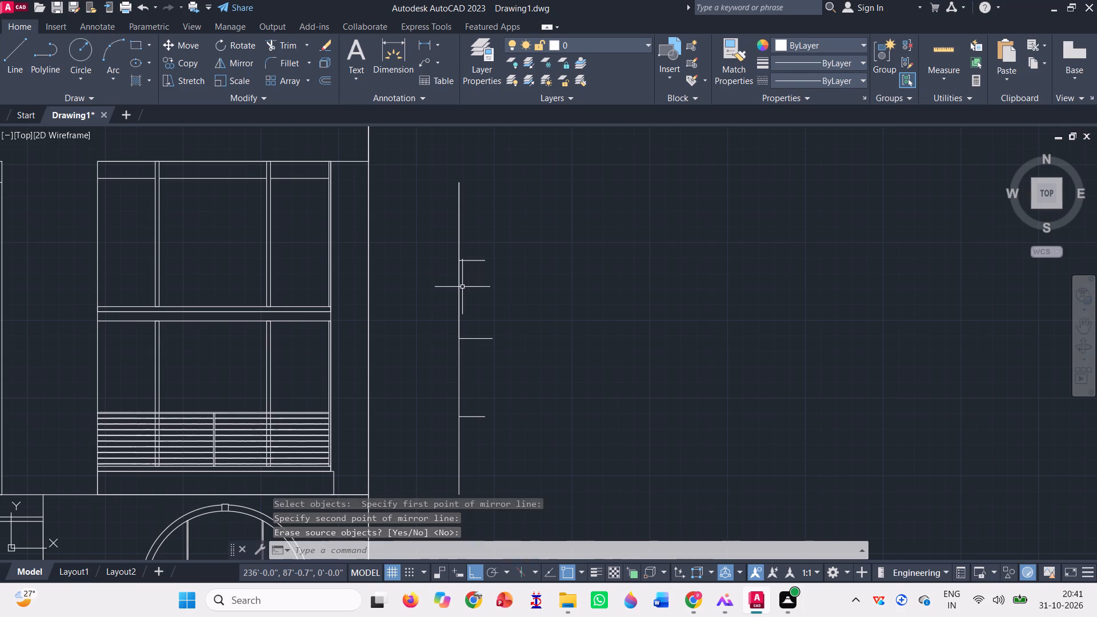
pyautogui.click(458, 287)
pyautogui.scroll(-1, 571, 306)
pyautogui.press('Delete')
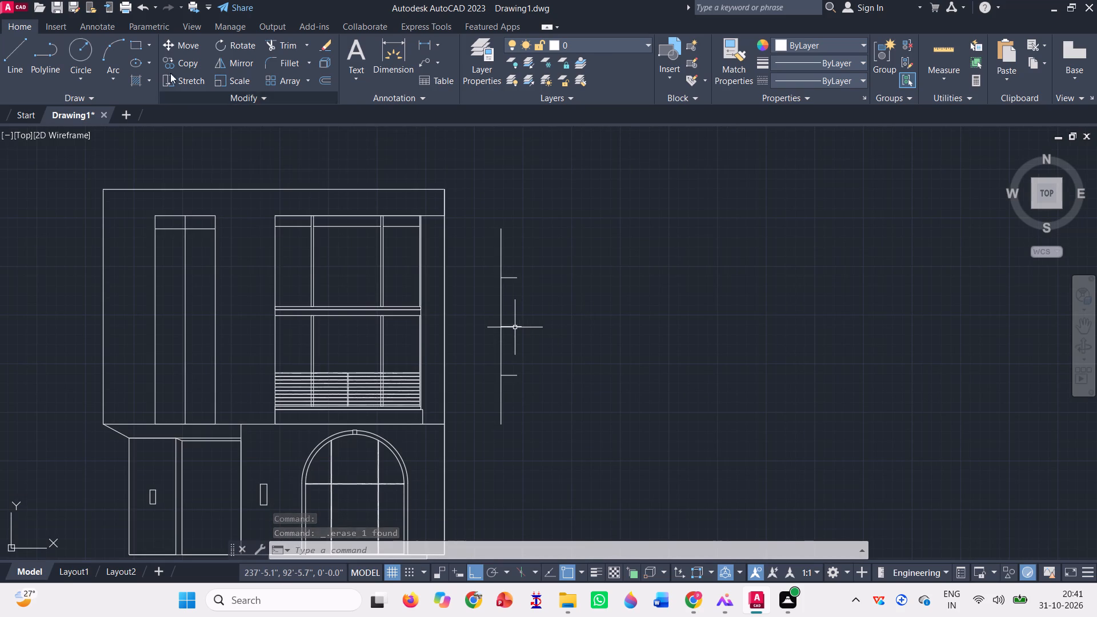
# Draw a vertical helper line from the upper tick's left end down to the middle tick's left end.
pyautogui.click(16, 65)
pyautogui.scroll(2, 498, 294)
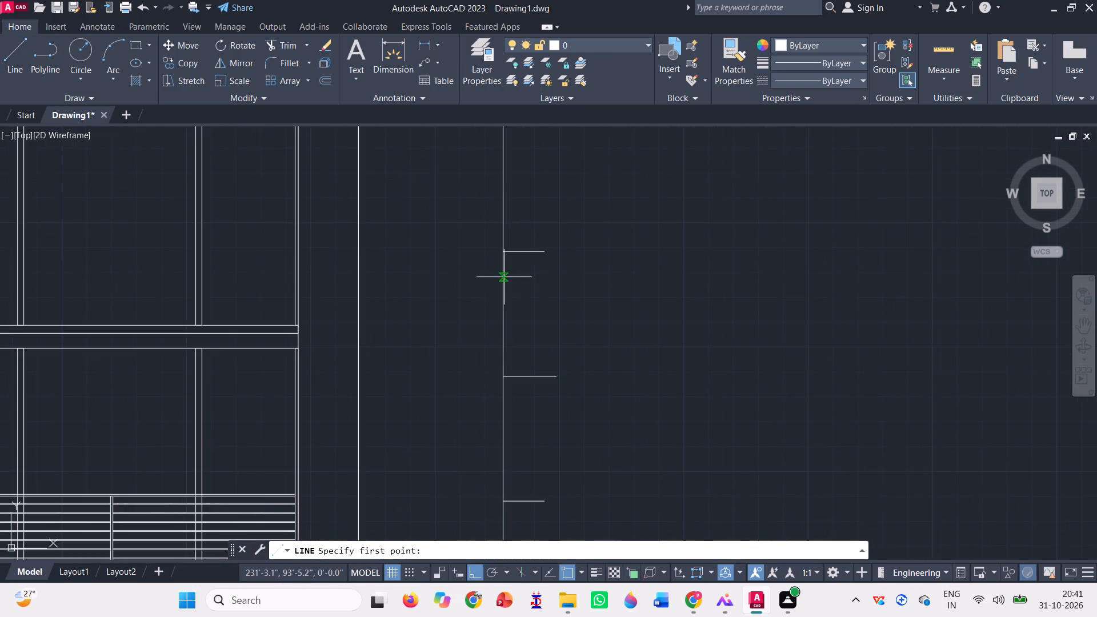
pyautogui.scroll(-1, 504, 277)
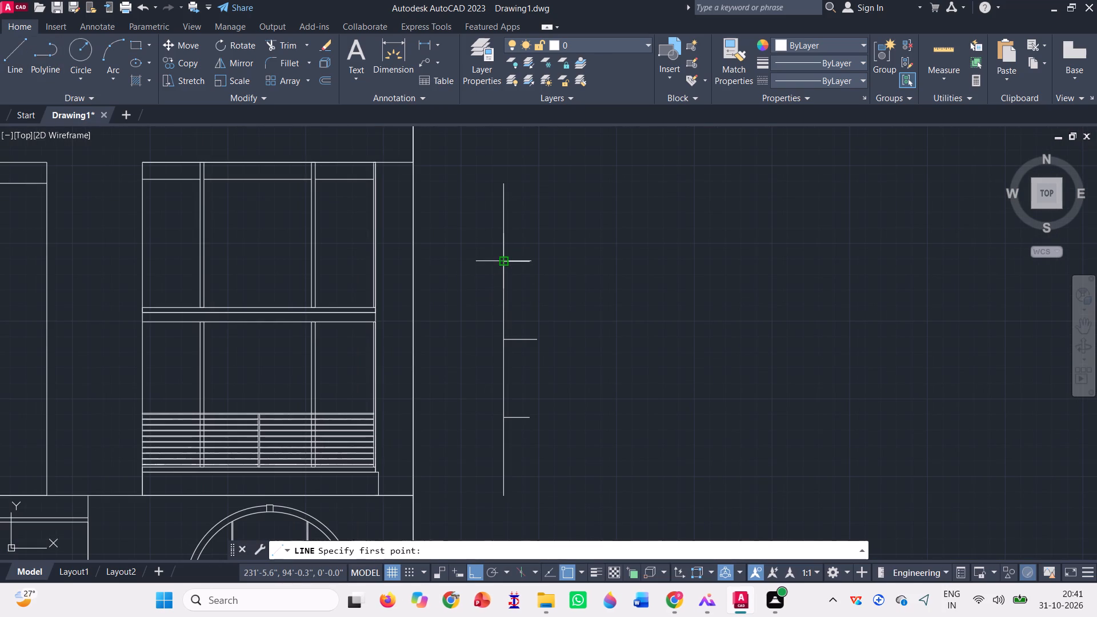
pyautogui.click(507, 259)
pyautogui.click(502, 338)
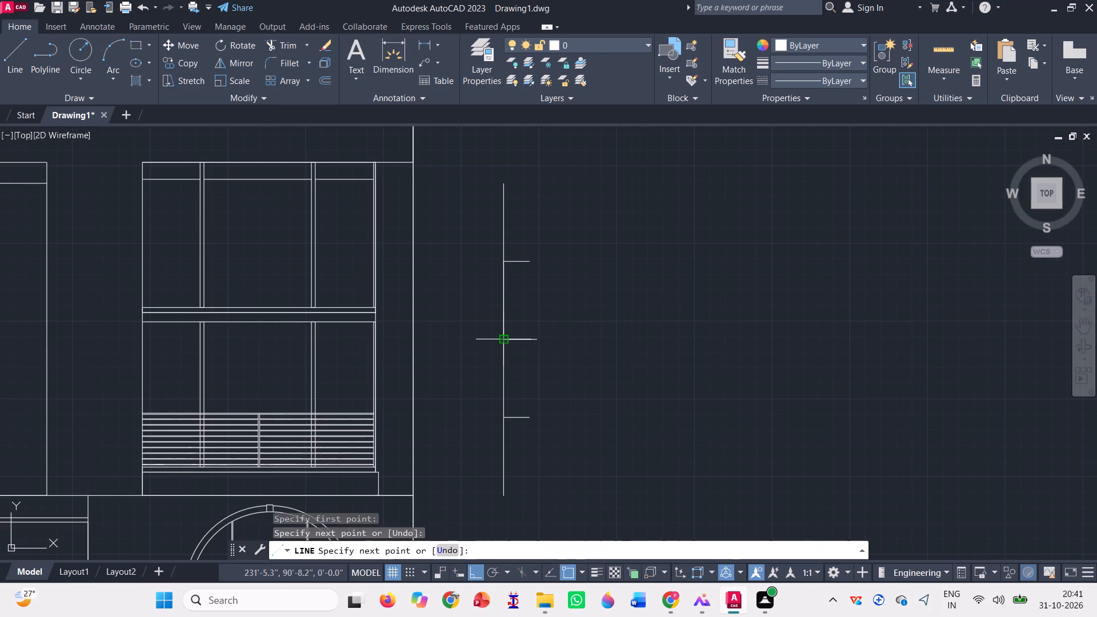
pyautogui.press('space')
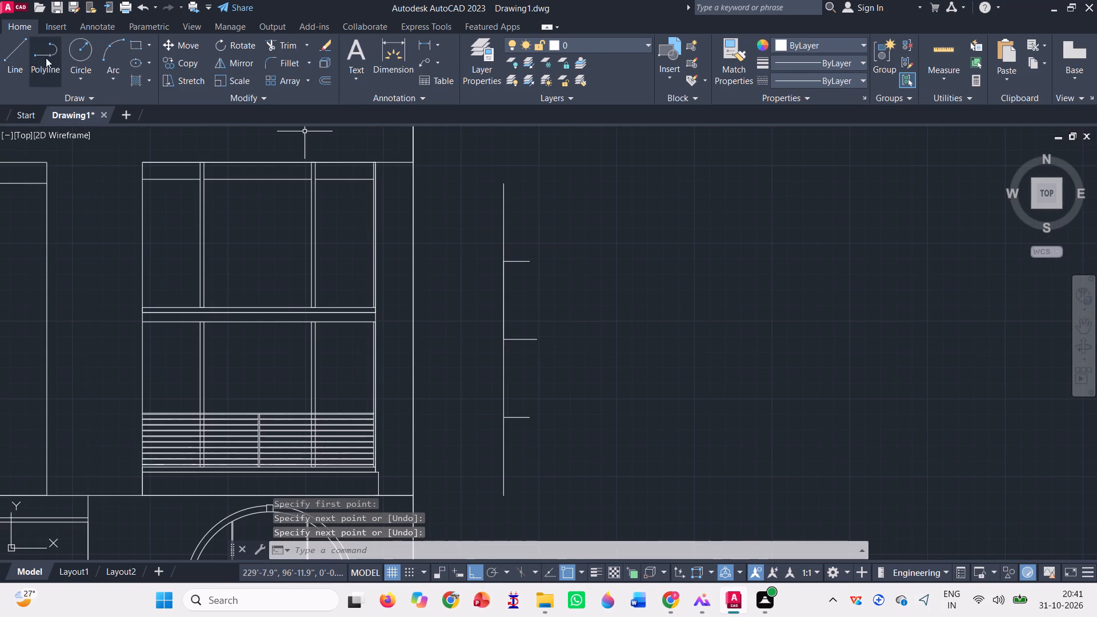
# Draw a horizontal tick about 1'-8.8" long to the right from the helper line's midpoint.
pyautogui.click(22, 58)
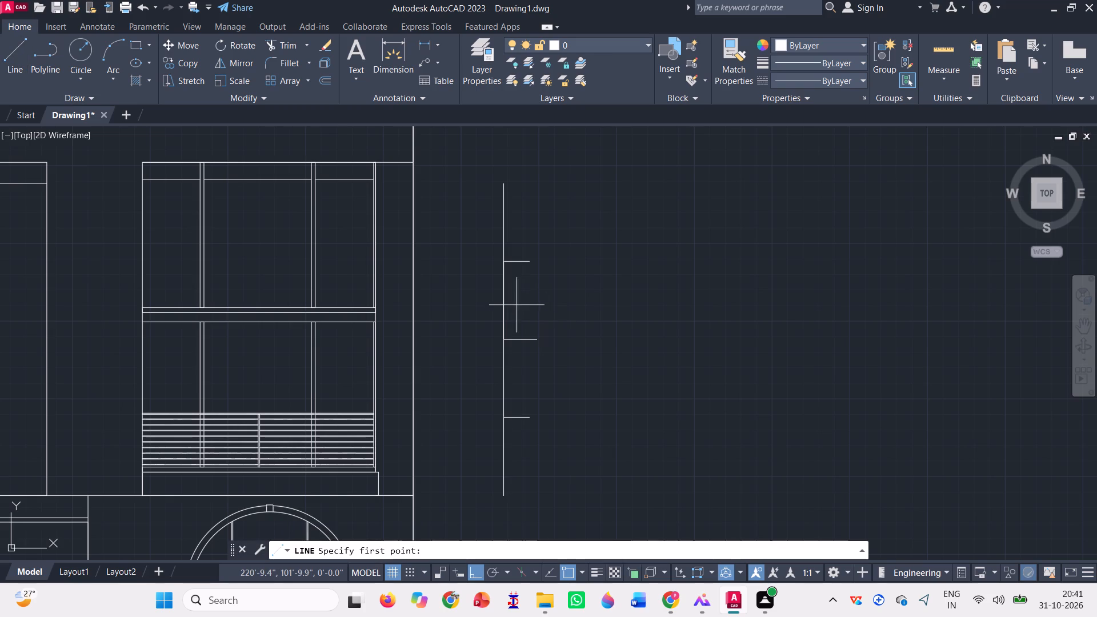
pyautogui.click(505, 301)
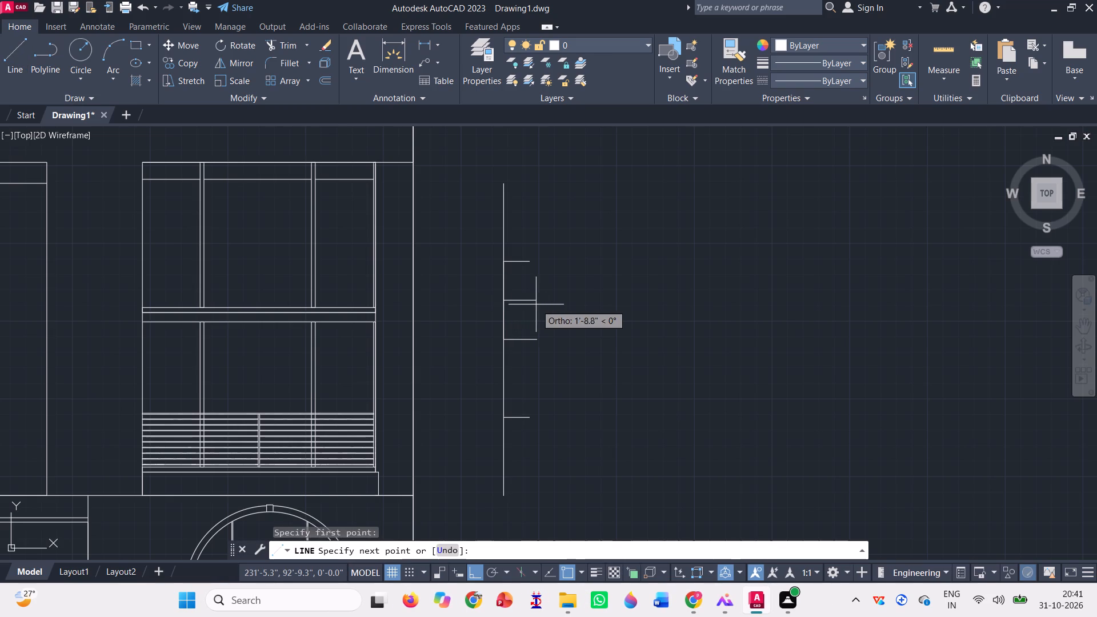
pyautogui.click(536, 304)
pyautogui.scroll(-1, 514, 320)
pyautogui.press('space')
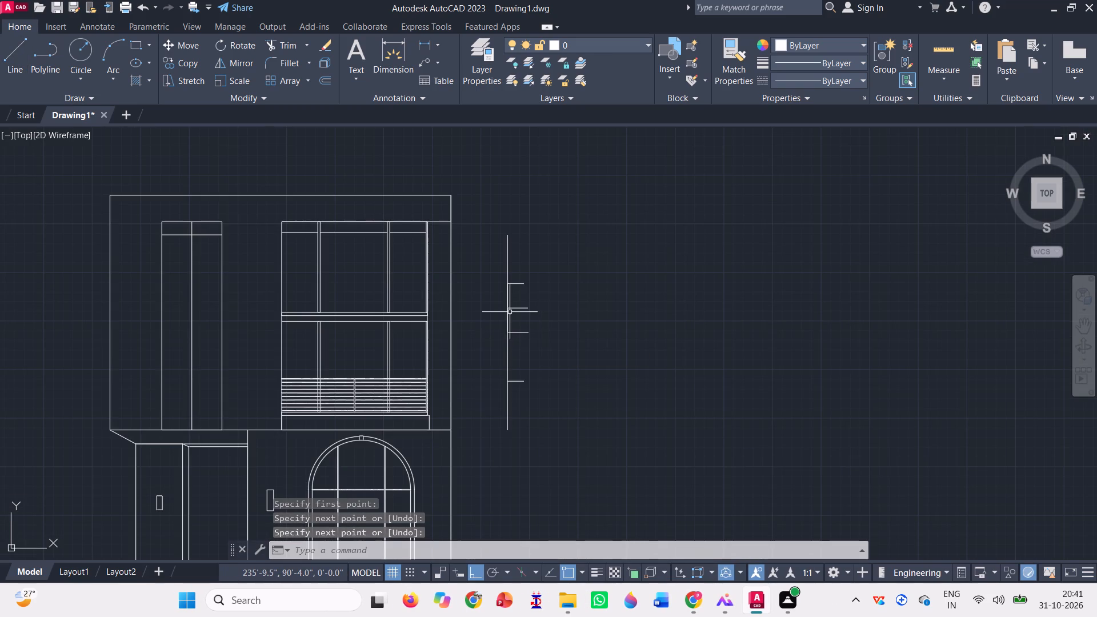
# Mirror the tick at the helper line's midpoint about the horizontal axis through the middle tick, keeping the original.
pyautogui.click(515, 312)
pyautogui.click(517, 303)
pyautogui.click(519, 315)
pyautogui.click(518, 303)
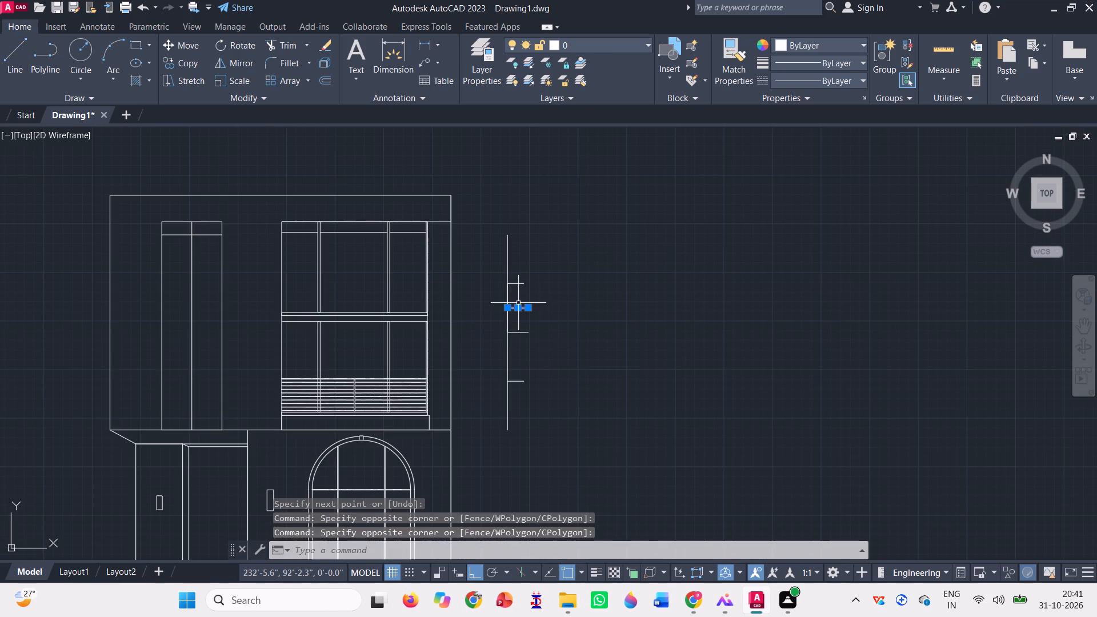
pyautogui.click(227, 63)
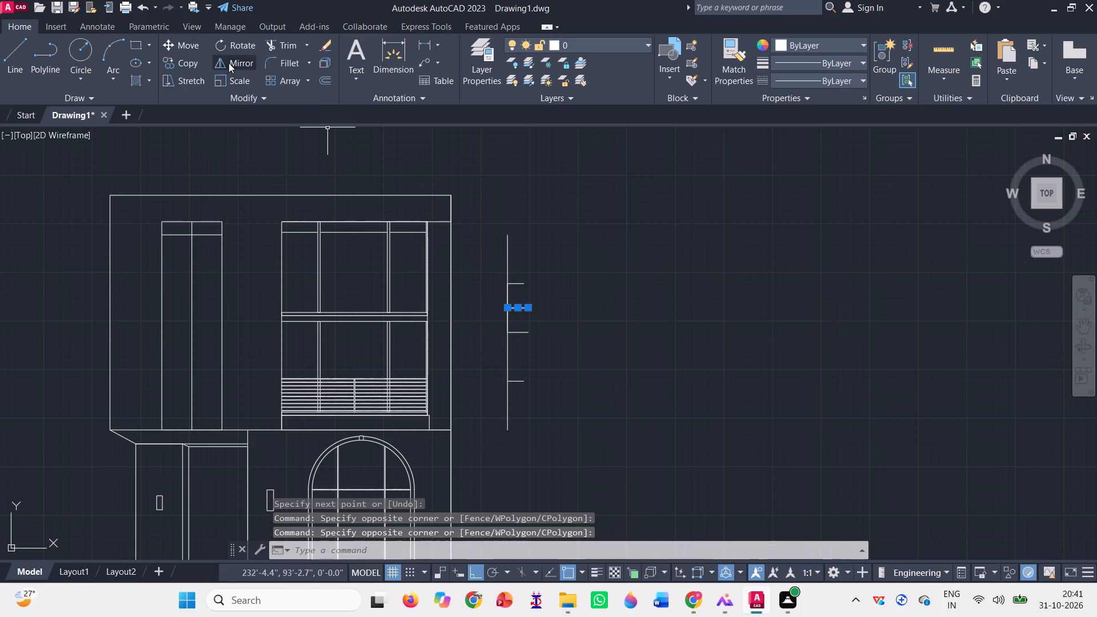
pyautogui.click(509, 332)
pyautogui.click(697, 372)
pyautogui.press('space')
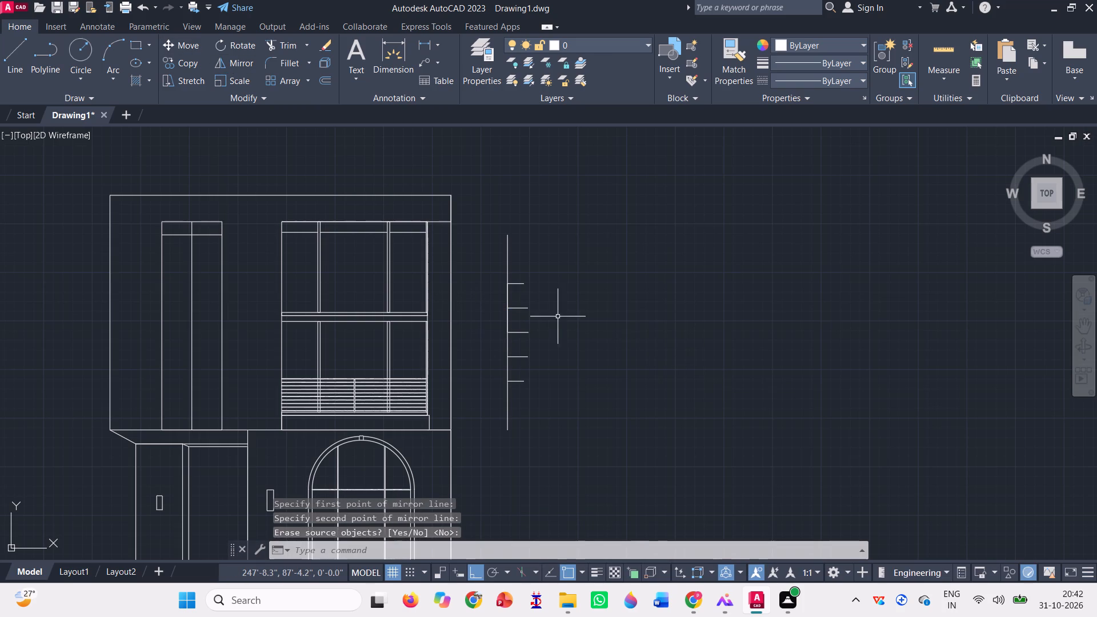
# Erase the overlapping vertical helper line between the upper and middle ticks.
pyautogui.scroll(2, 534, 293)
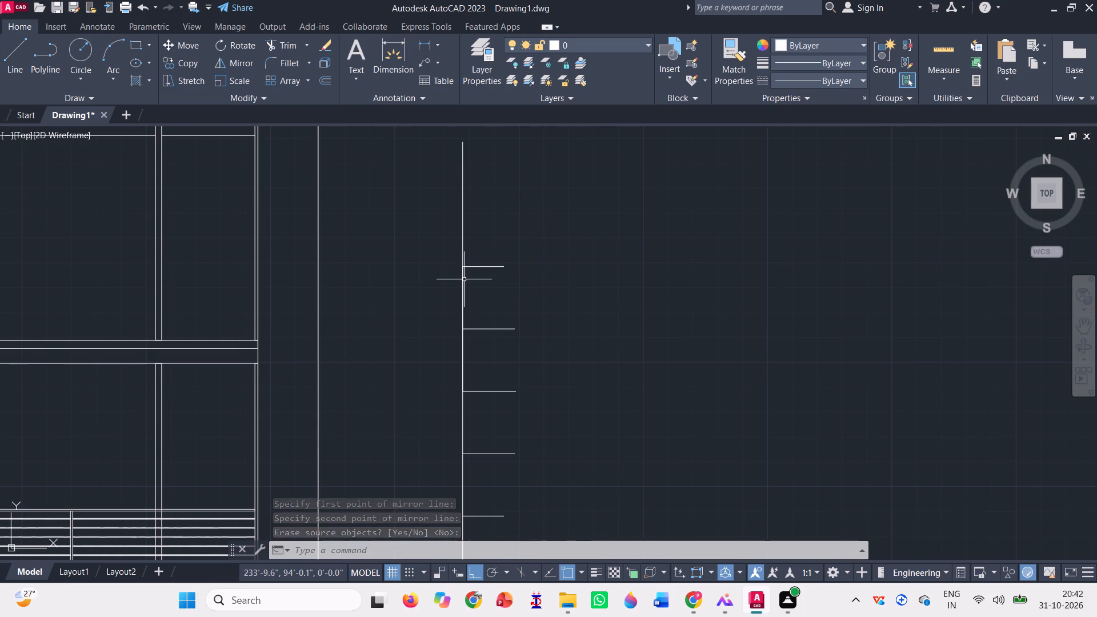
pyautogui.click(464, 279)
pyautogui.scroll(-1, 545, 301)
pyautogui.press('Delete')
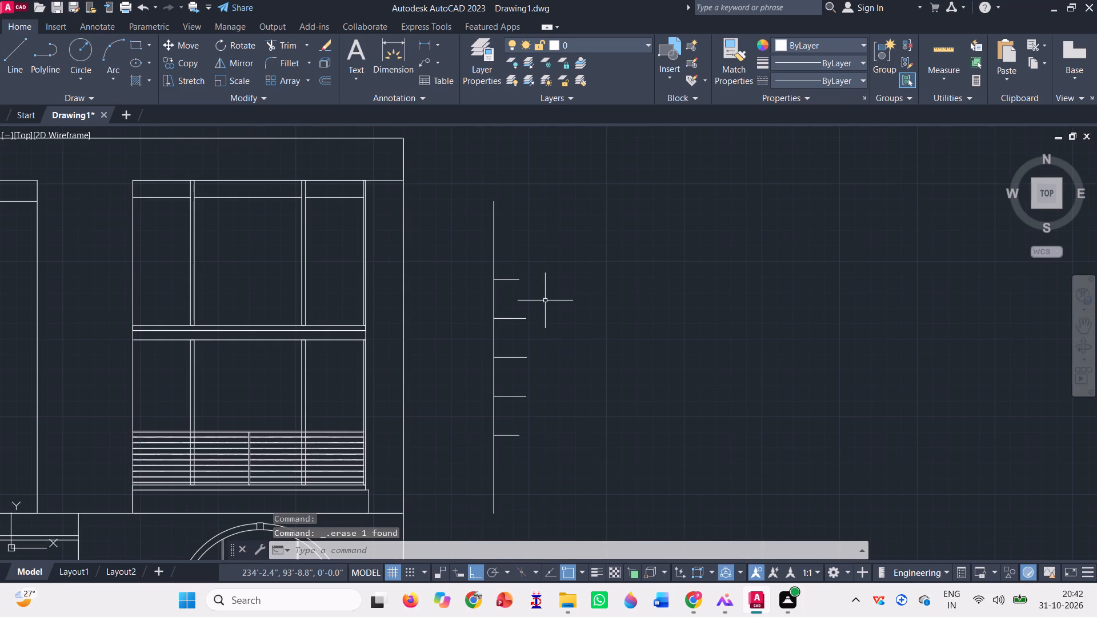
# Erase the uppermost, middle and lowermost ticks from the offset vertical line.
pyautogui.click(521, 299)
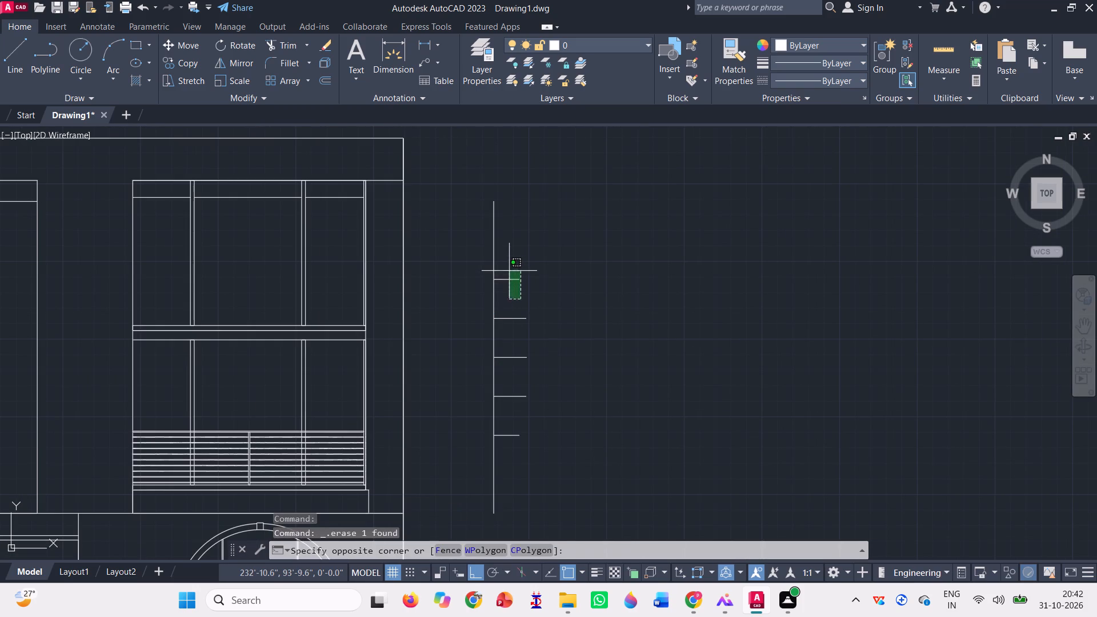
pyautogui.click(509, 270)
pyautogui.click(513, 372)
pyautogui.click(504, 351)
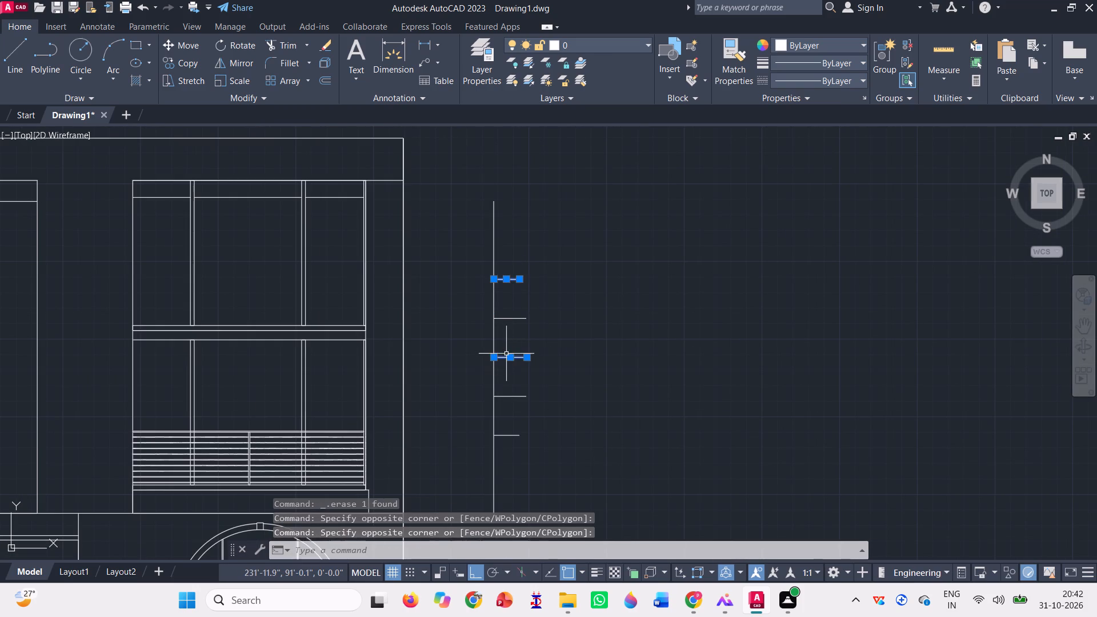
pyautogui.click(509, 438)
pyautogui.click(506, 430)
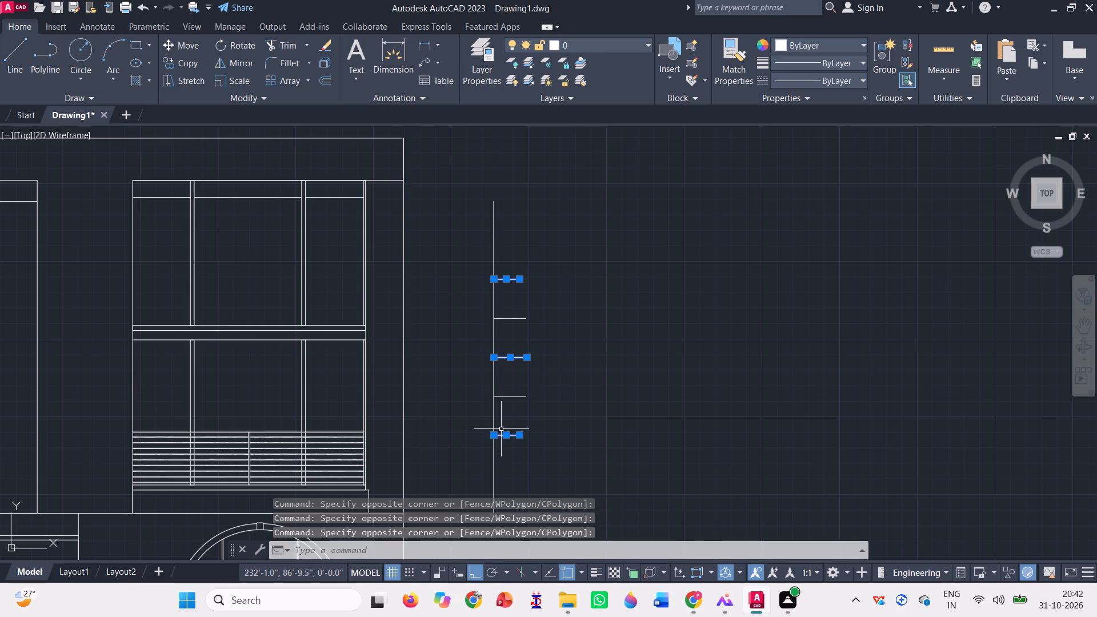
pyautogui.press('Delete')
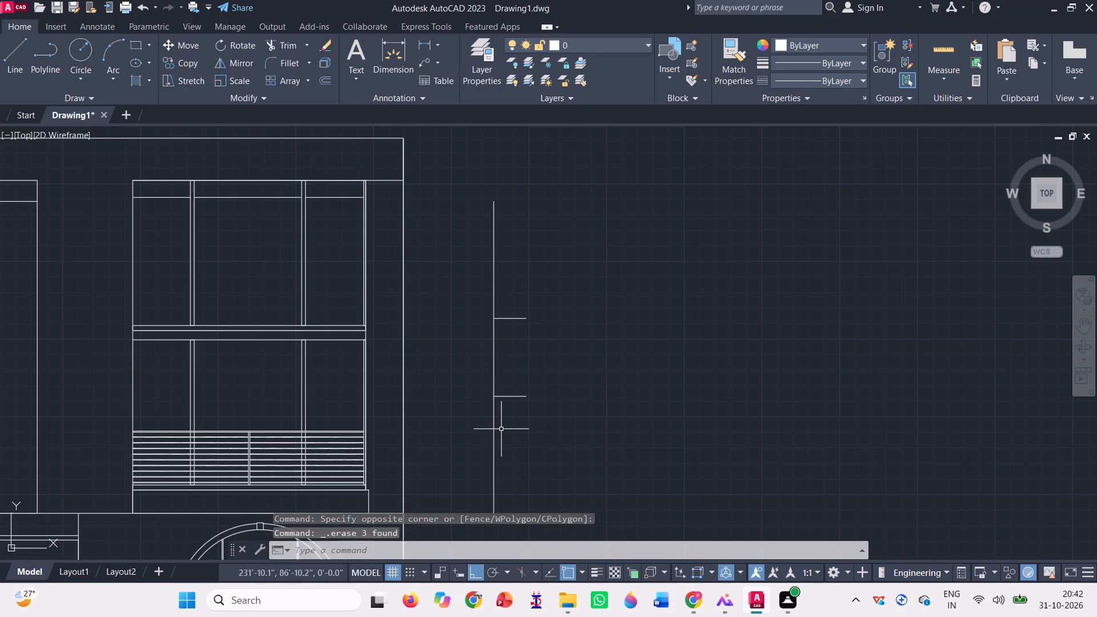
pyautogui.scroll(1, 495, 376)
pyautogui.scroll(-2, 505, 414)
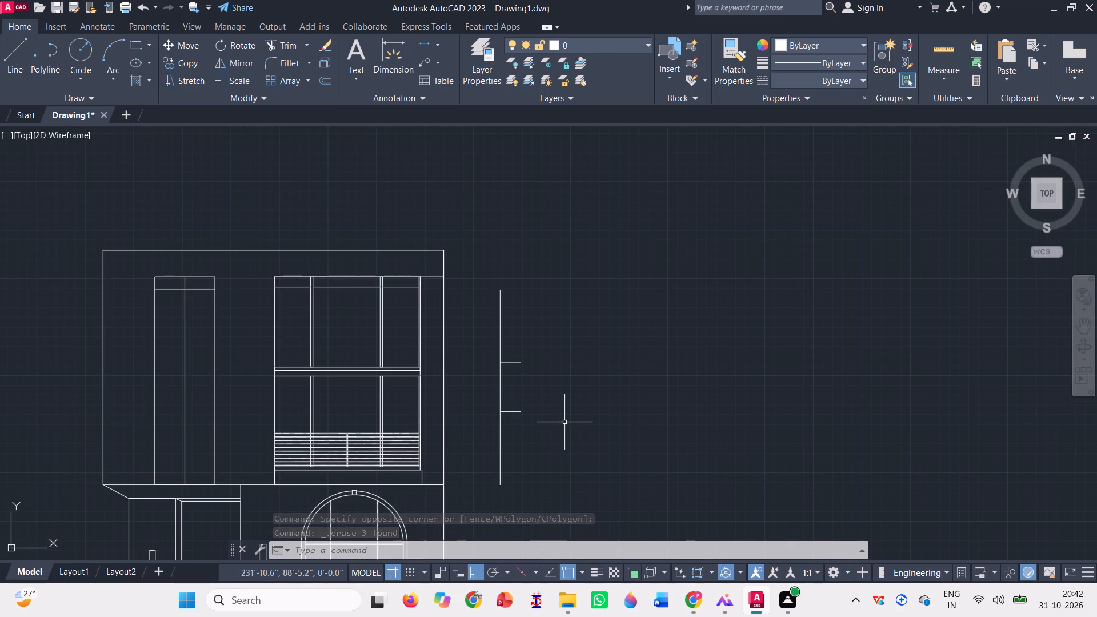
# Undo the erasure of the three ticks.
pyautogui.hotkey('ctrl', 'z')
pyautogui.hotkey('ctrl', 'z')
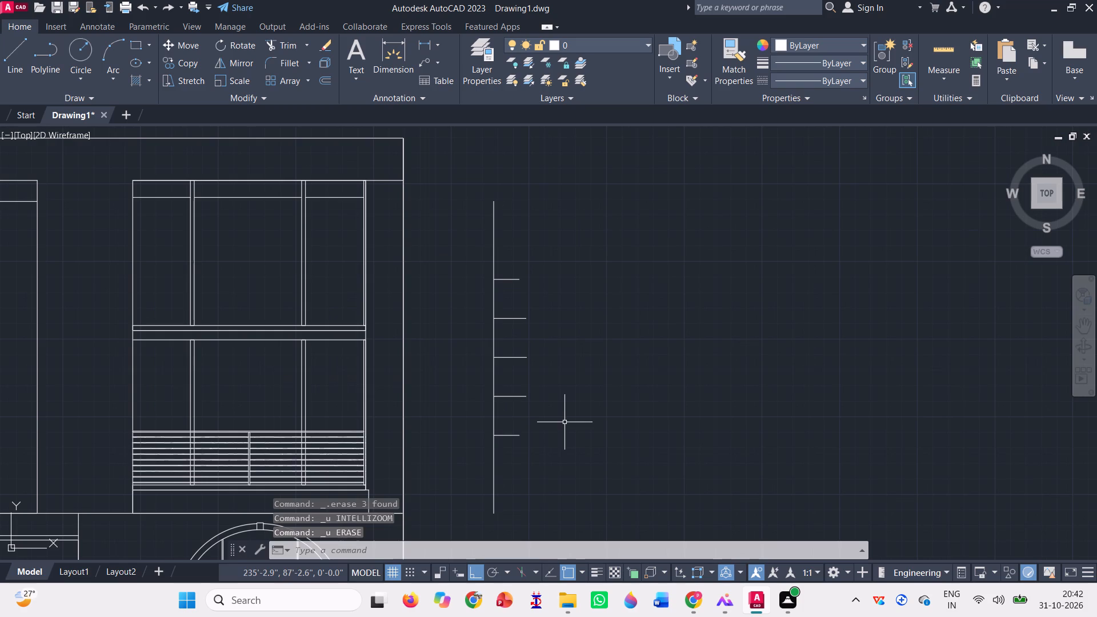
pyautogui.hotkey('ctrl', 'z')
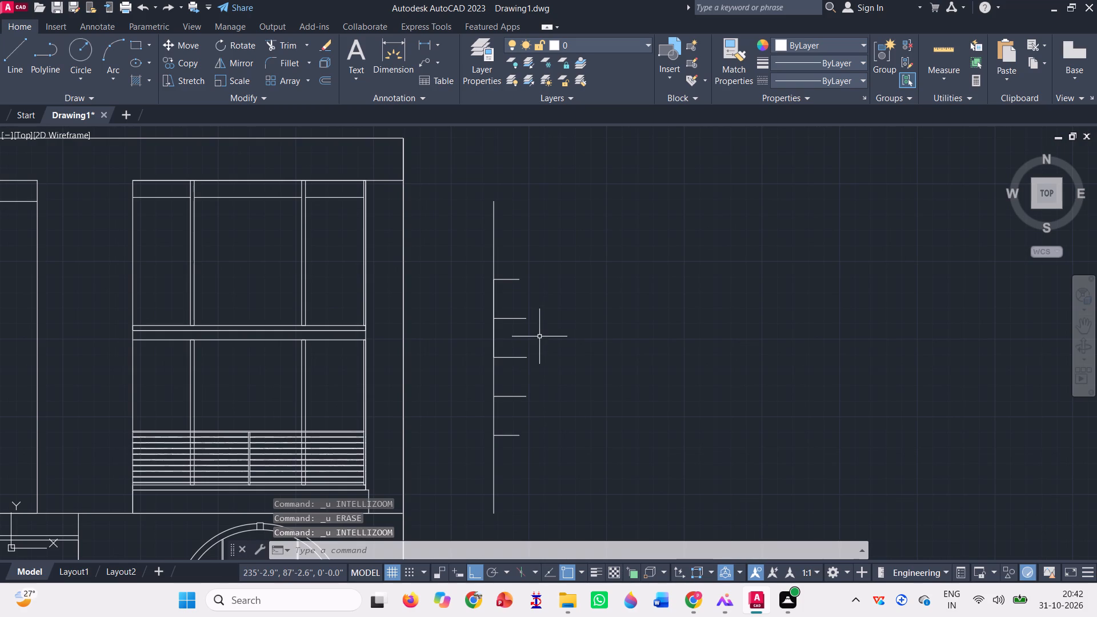
# Erase only the middle tick from the offset vertical line.
pyautogui.scroll(-1, 526, 340)
pyautogui.click(521, 351)
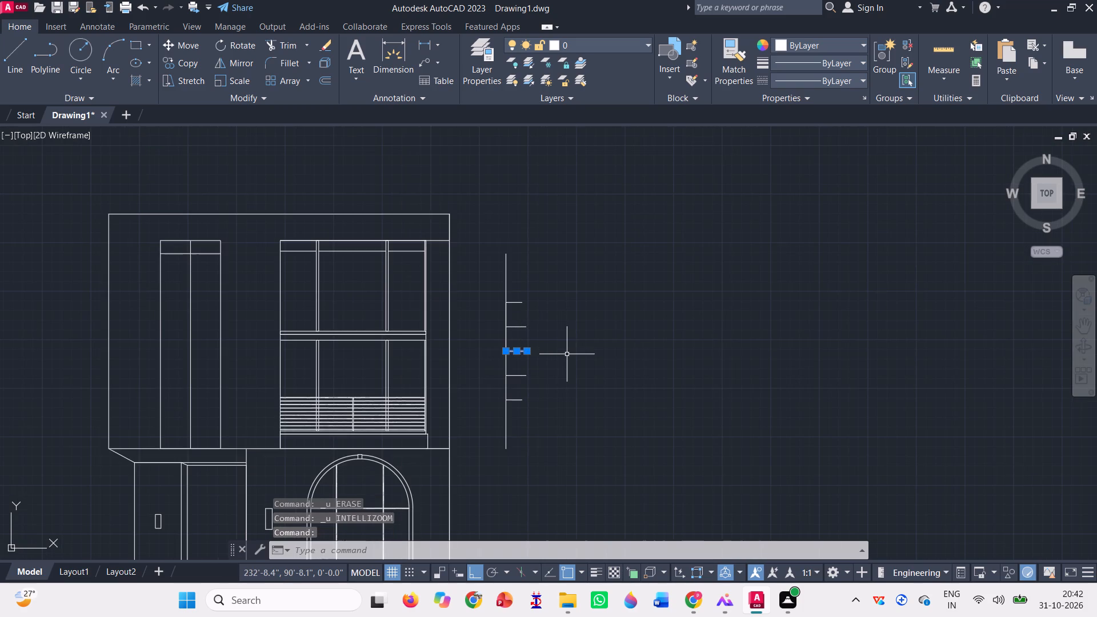
pyautogui.press('Delete')
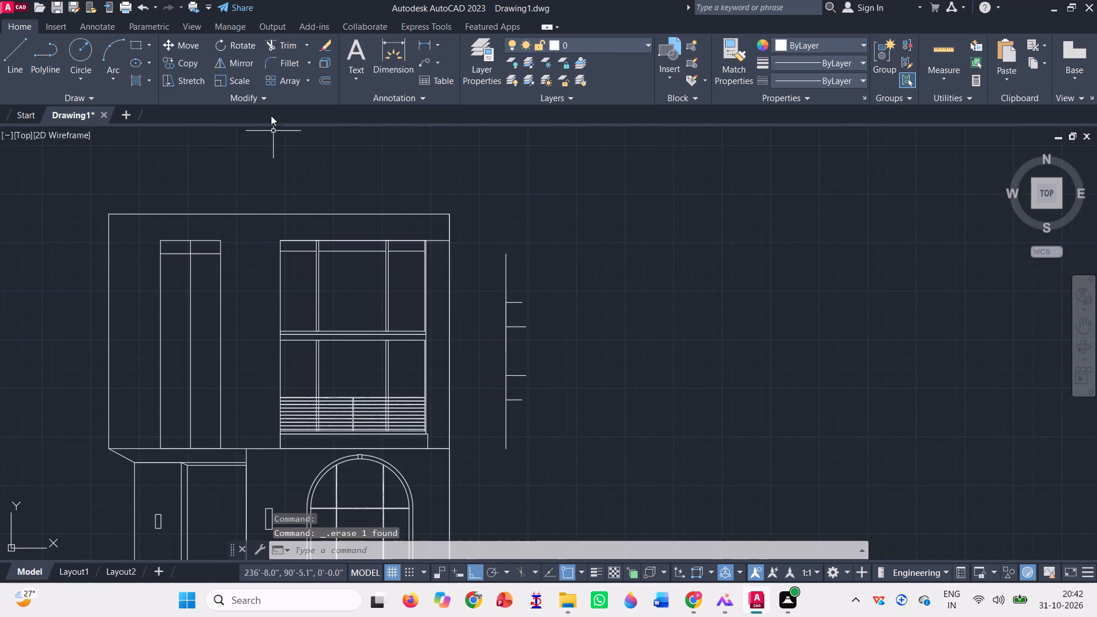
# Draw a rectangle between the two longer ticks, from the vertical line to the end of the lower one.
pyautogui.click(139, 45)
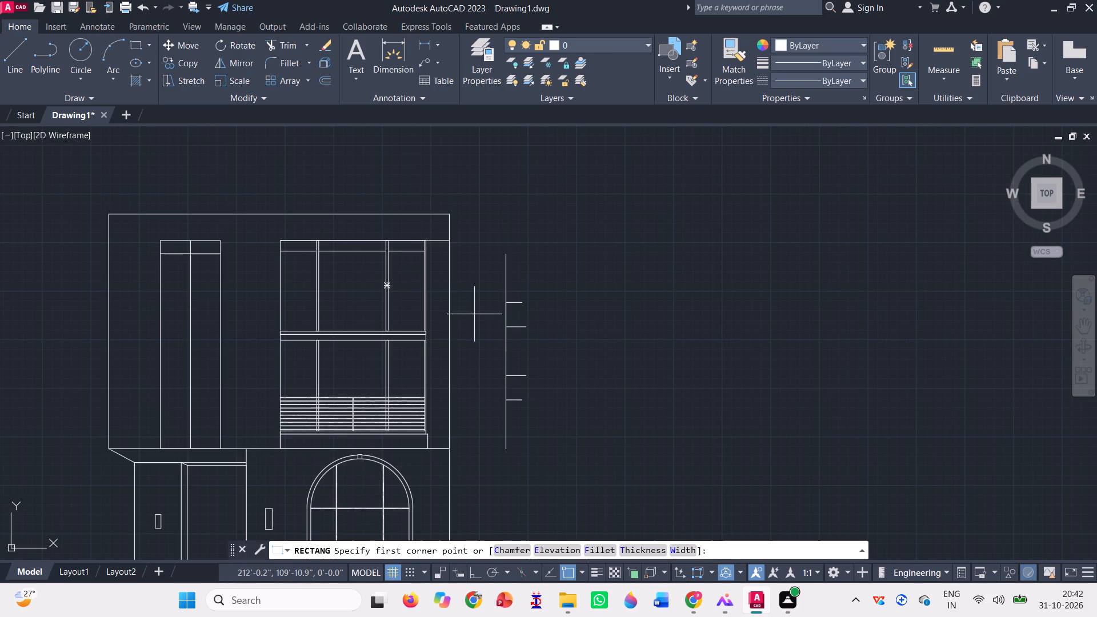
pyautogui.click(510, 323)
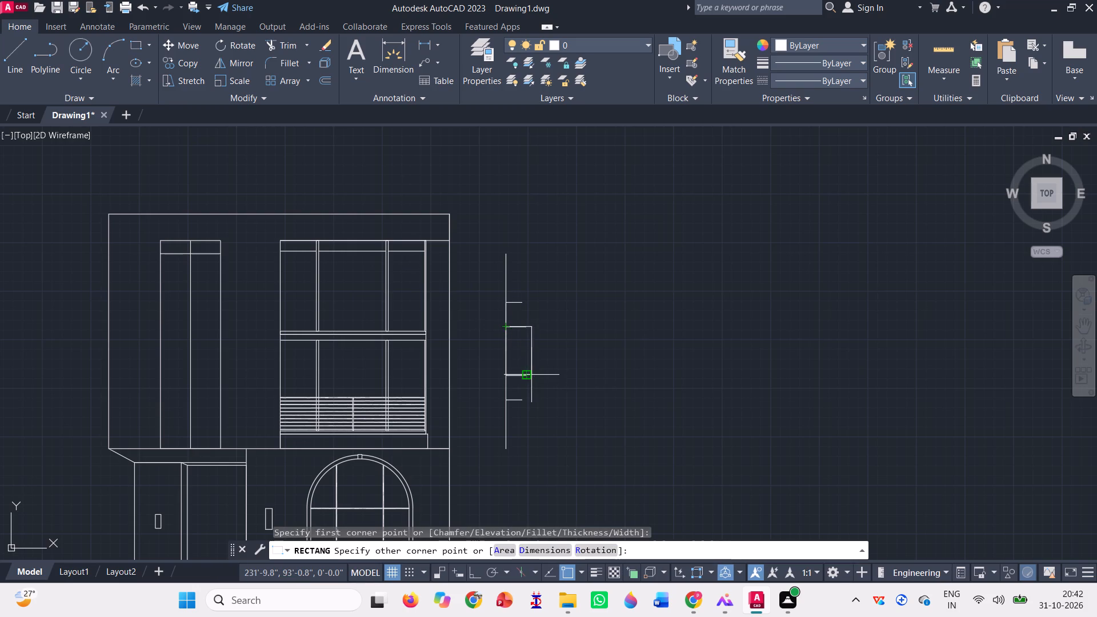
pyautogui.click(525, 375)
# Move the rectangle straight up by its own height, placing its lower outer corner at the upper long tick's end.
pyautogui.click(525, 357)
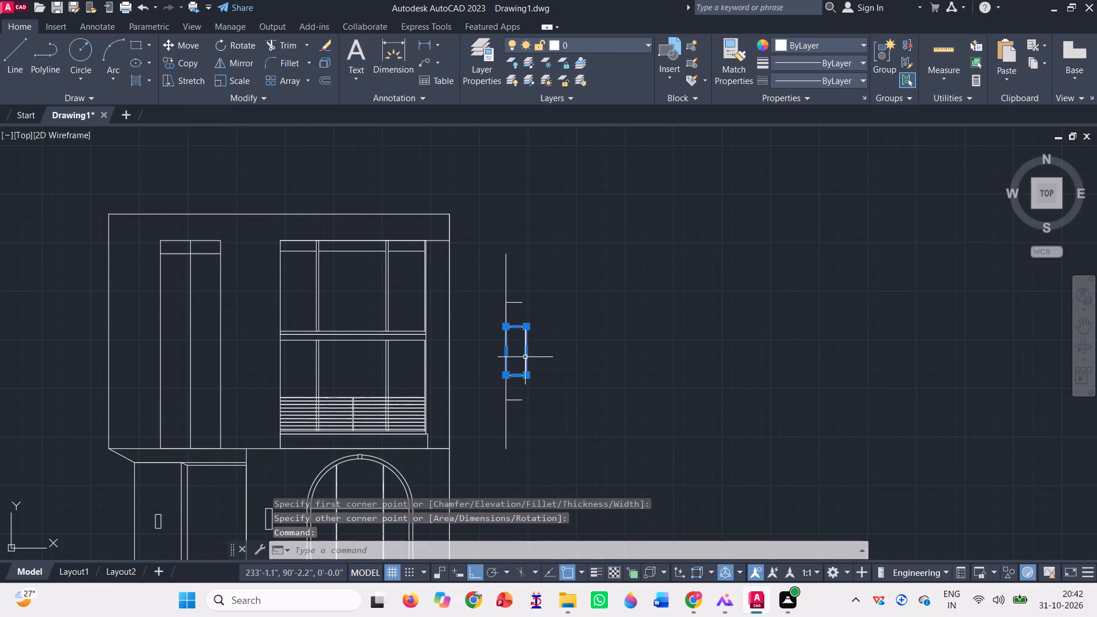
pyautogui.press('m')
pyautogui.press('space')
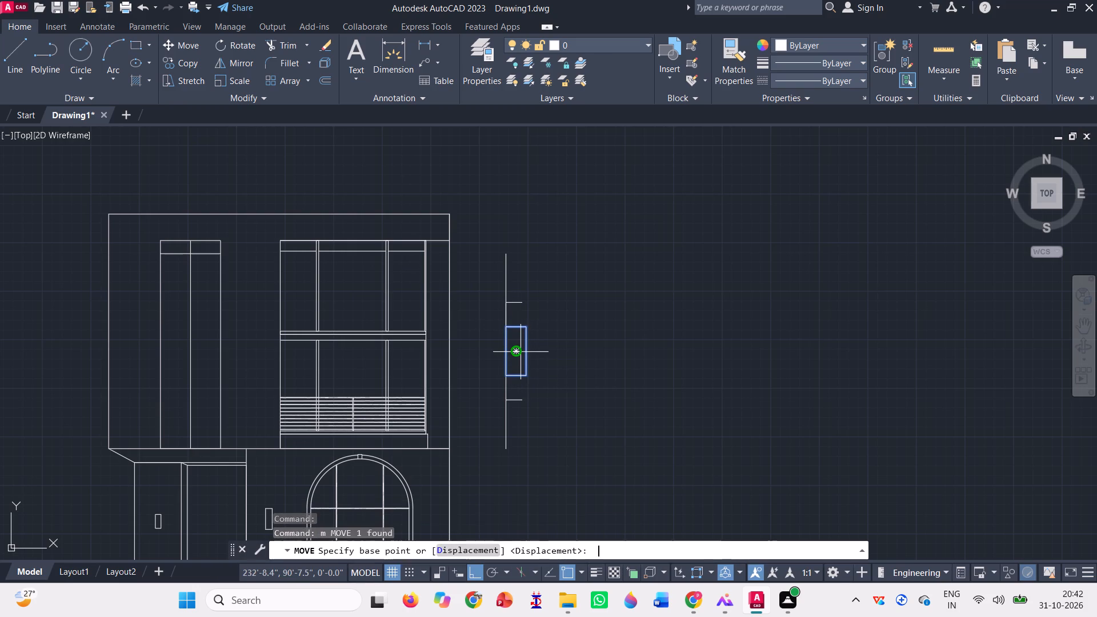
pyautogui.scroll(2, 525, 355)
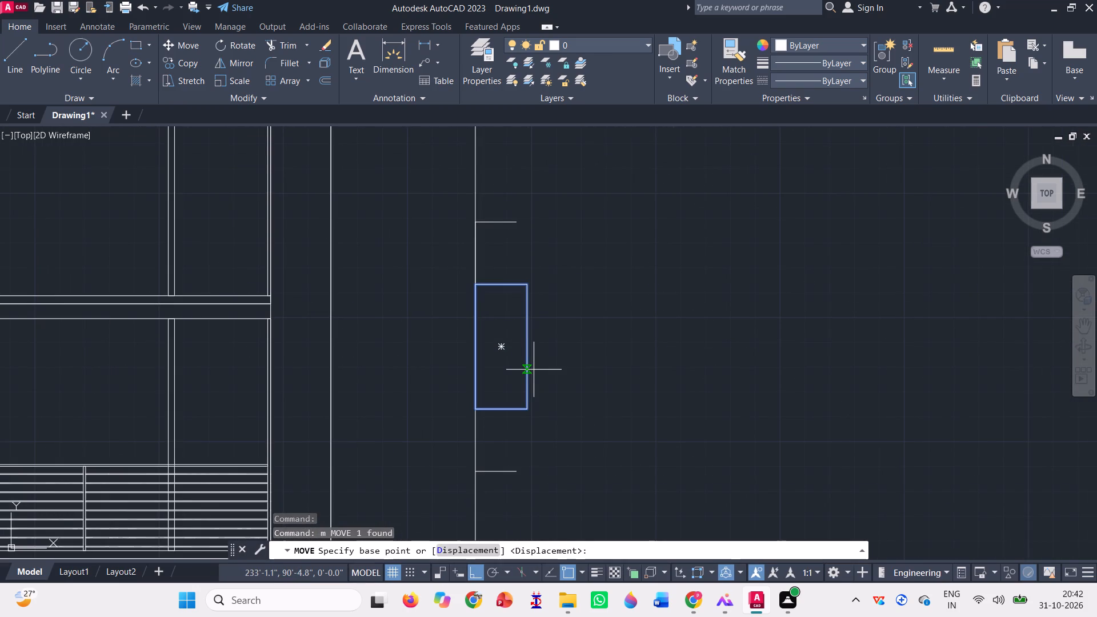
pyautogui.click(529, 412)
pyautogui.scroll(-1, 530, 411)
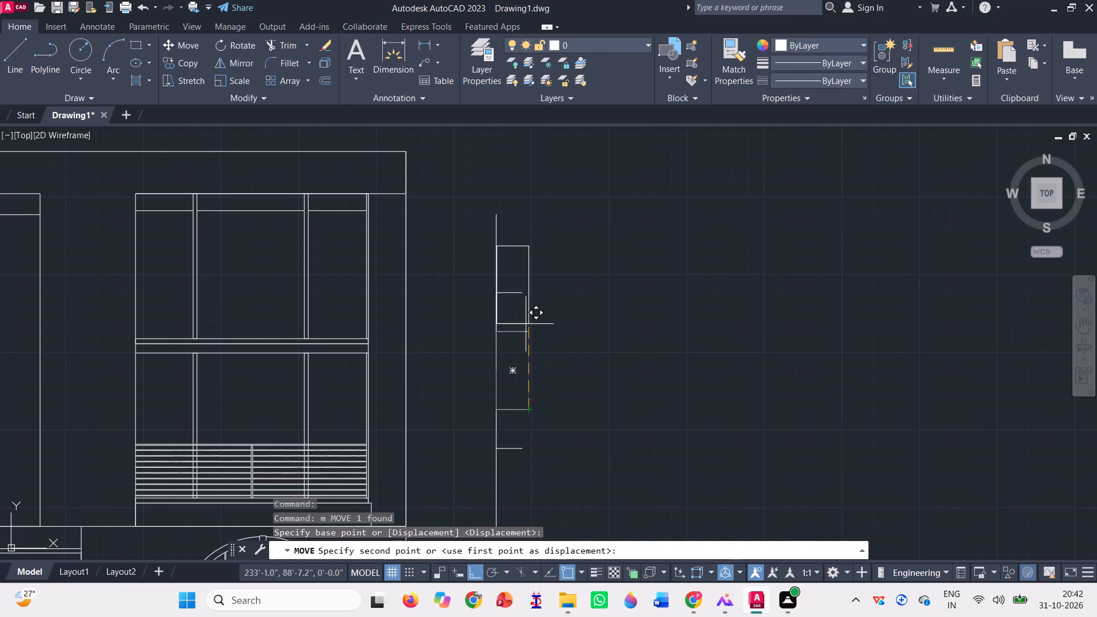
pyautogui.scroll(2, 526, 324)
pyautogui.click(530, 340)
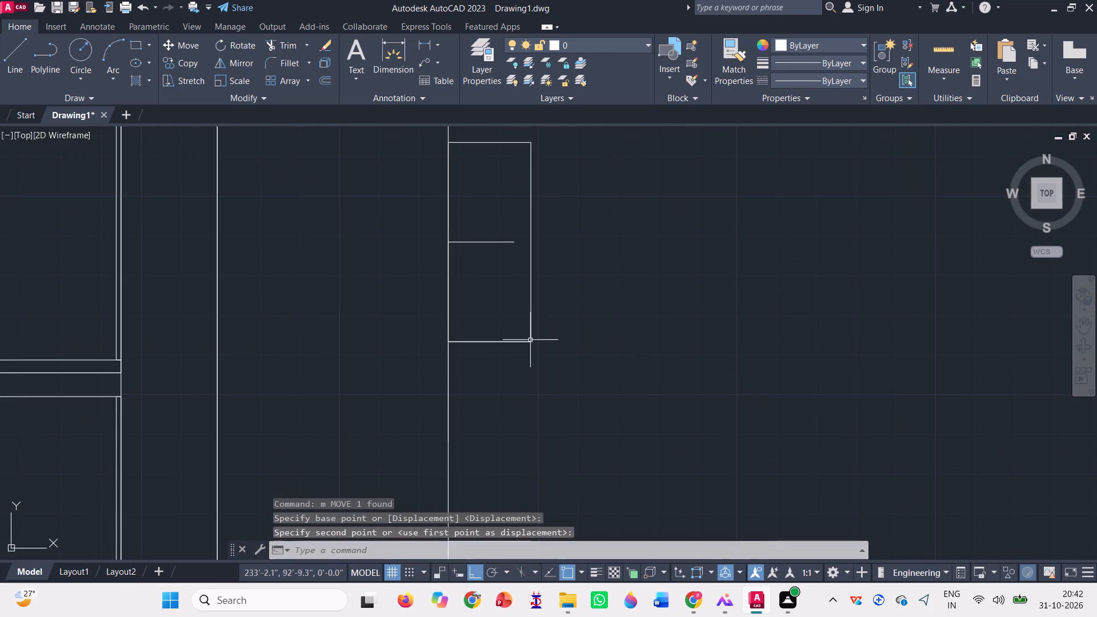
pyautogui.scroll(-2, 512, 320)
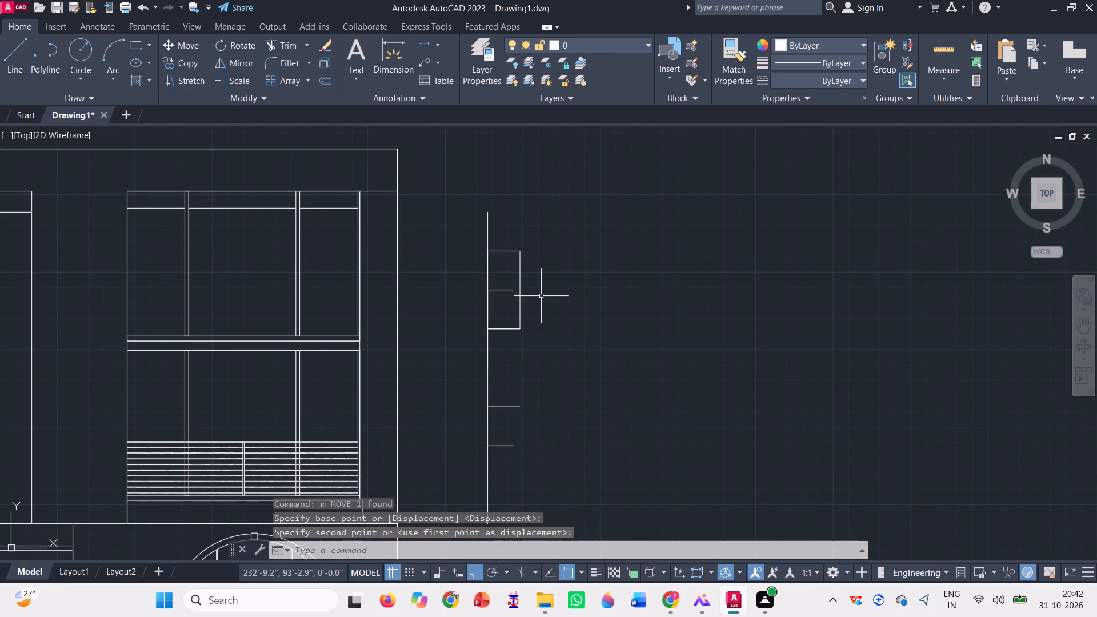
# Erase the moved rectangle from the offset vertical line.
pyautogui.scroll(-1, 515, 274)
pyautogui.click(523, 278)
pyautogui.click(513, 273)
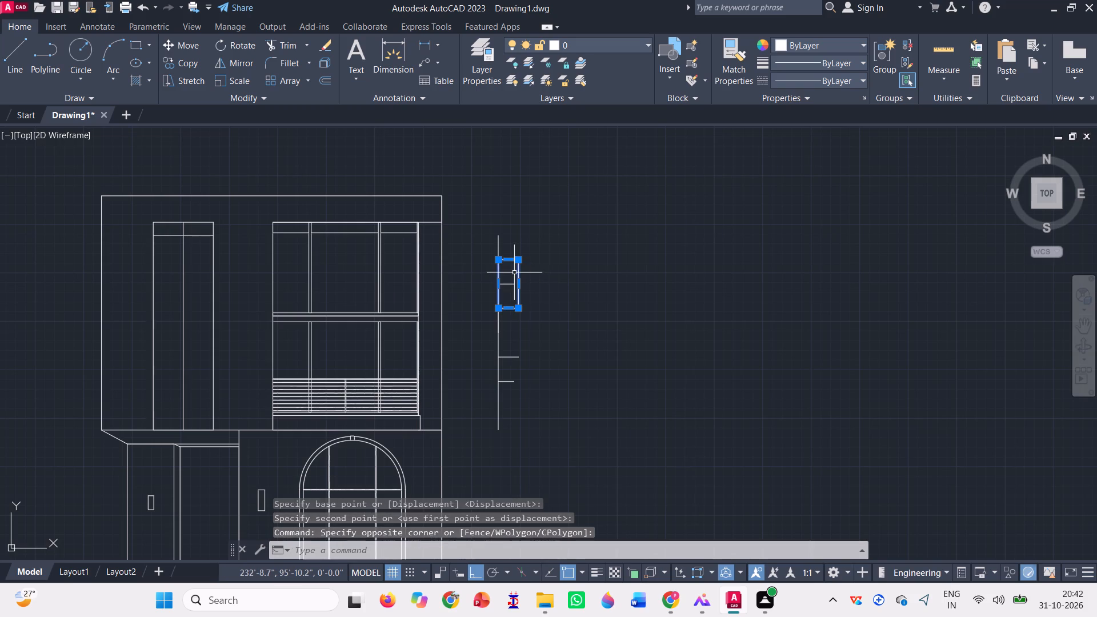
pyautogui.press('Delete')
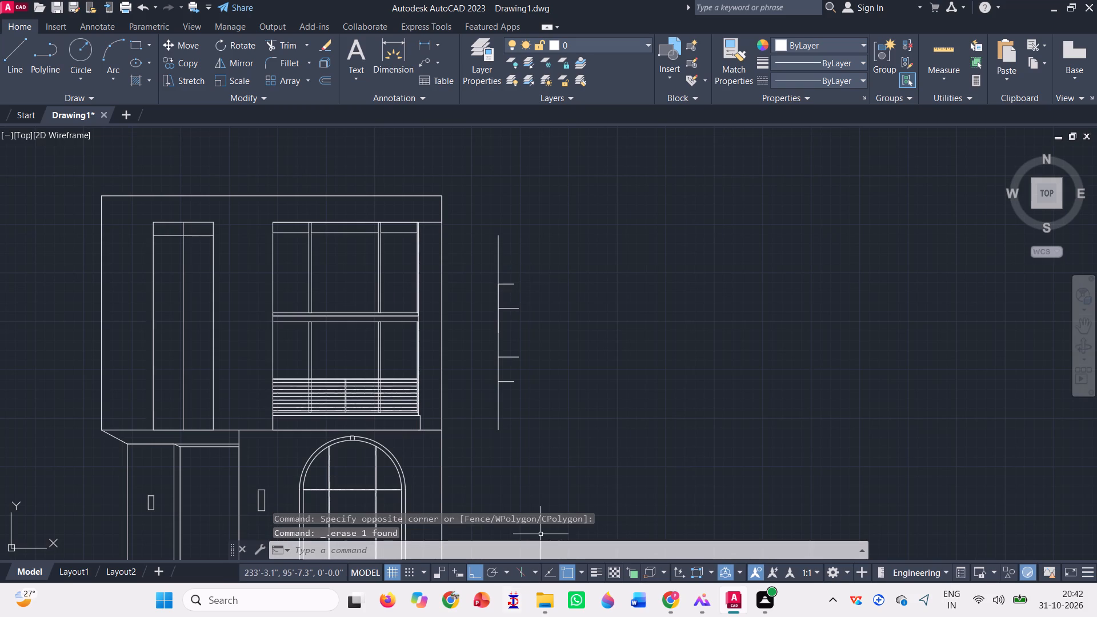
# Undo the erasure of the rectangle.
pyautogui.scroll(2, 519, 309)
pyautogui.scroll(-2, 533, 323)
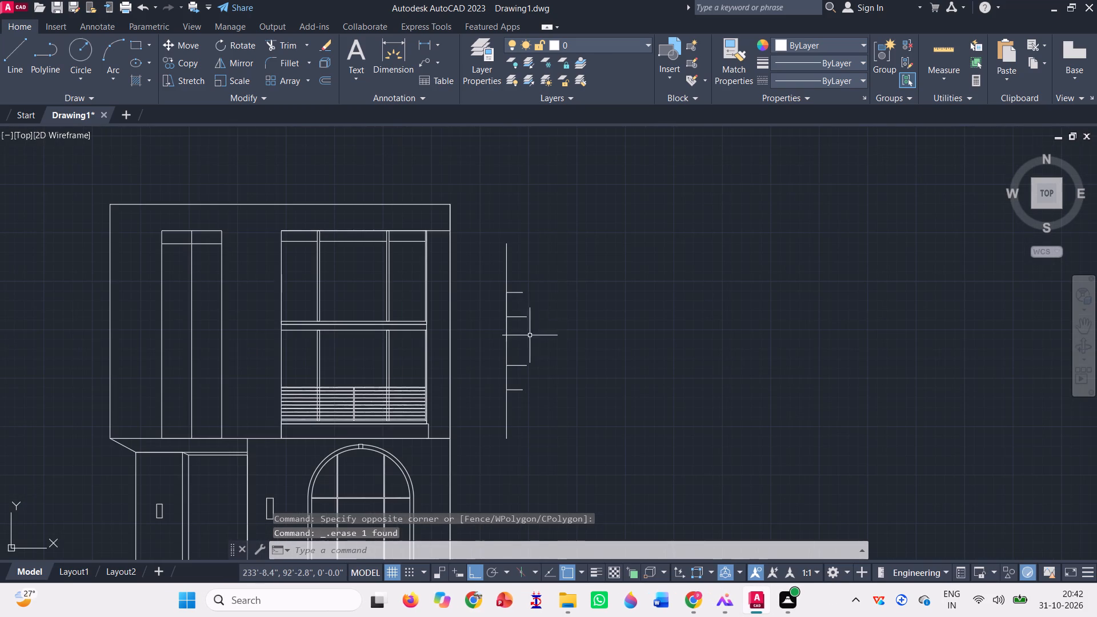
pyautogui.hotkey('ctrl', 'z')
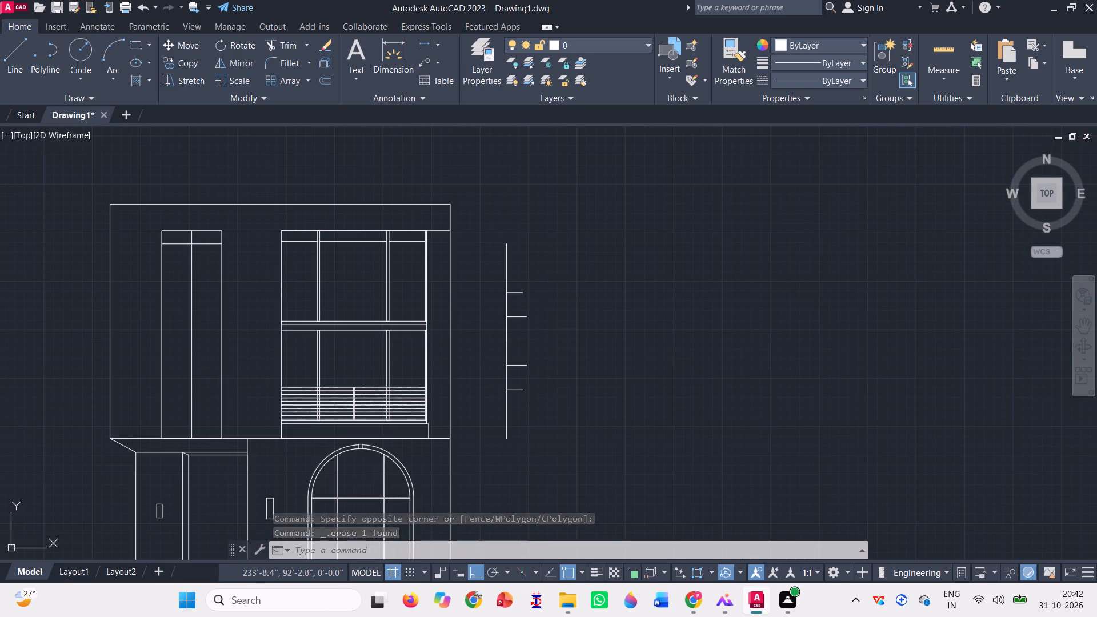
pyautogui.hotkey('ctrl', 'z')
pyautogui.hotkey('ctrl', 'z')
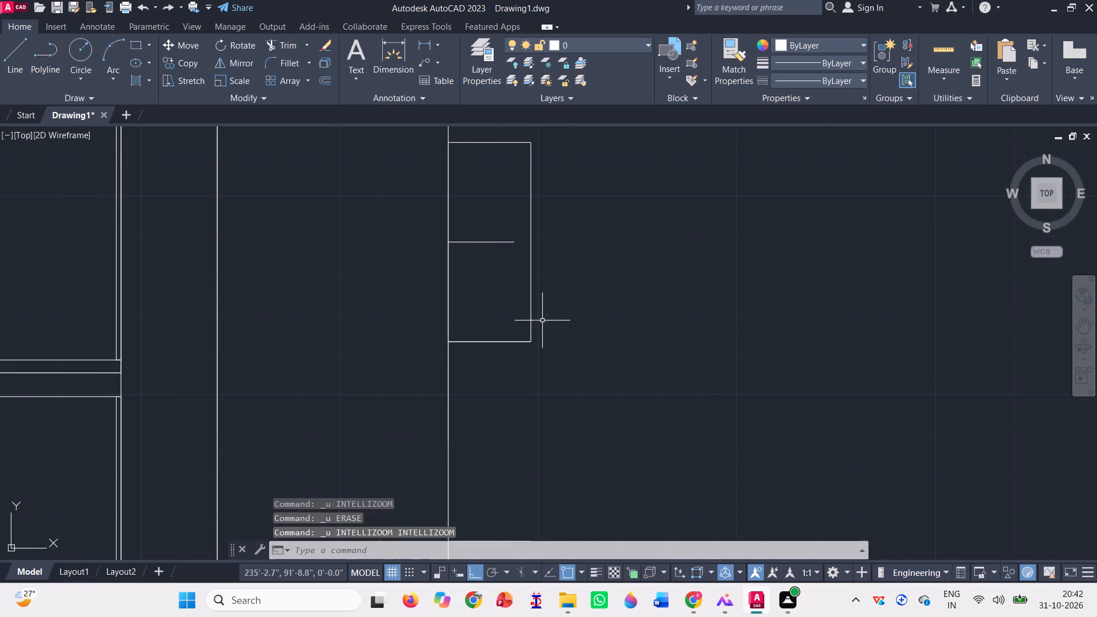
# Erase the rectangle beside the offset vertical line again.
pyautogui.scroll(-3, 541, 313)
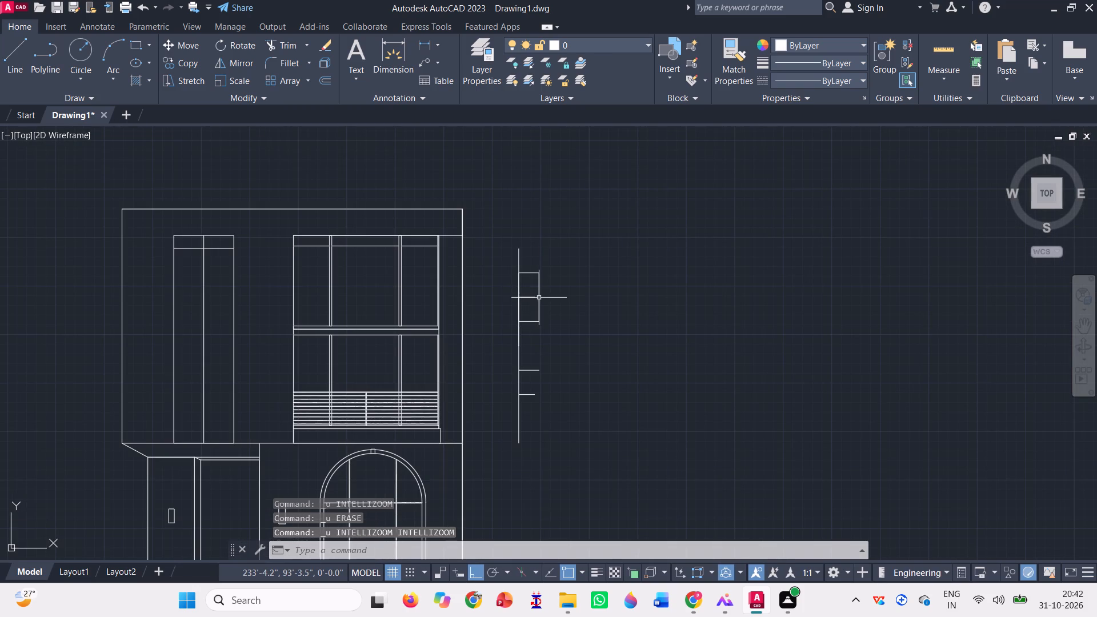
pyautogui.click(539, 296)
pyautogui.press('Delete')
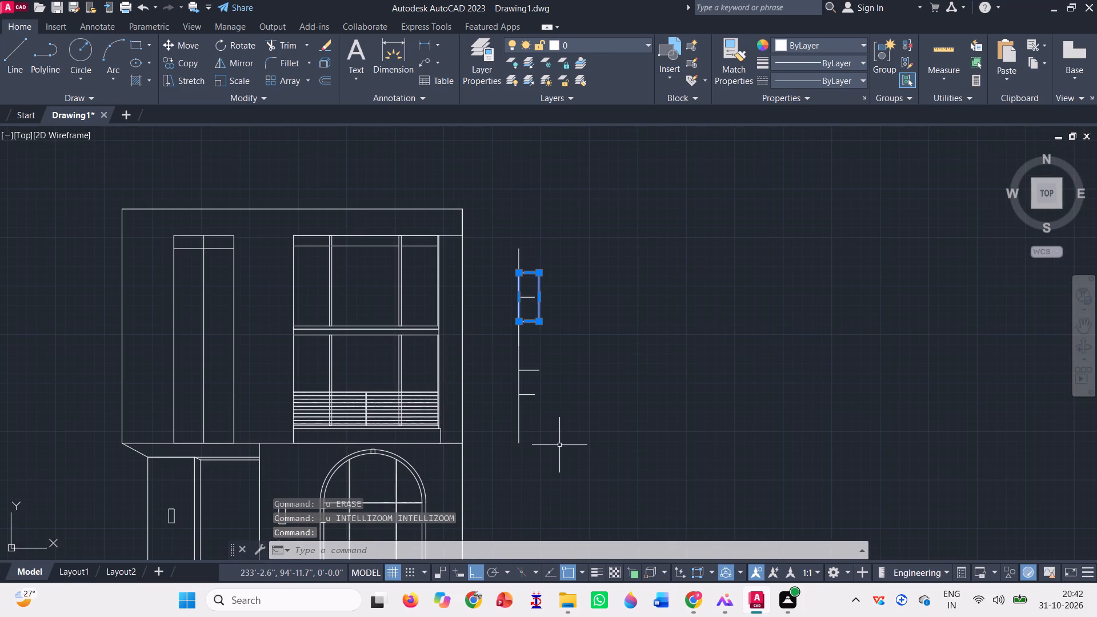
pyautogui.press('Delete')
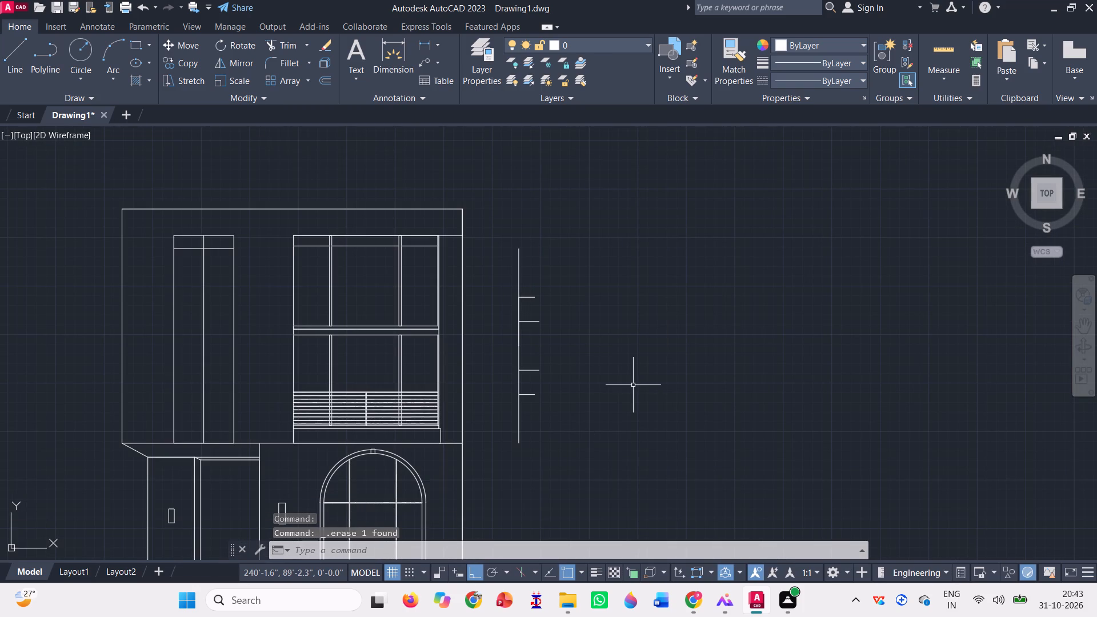
# Erase the overlapping helper segment on the offset vertical line.
pyautogui.click(518, 327)
pyautogui.press('Delete')
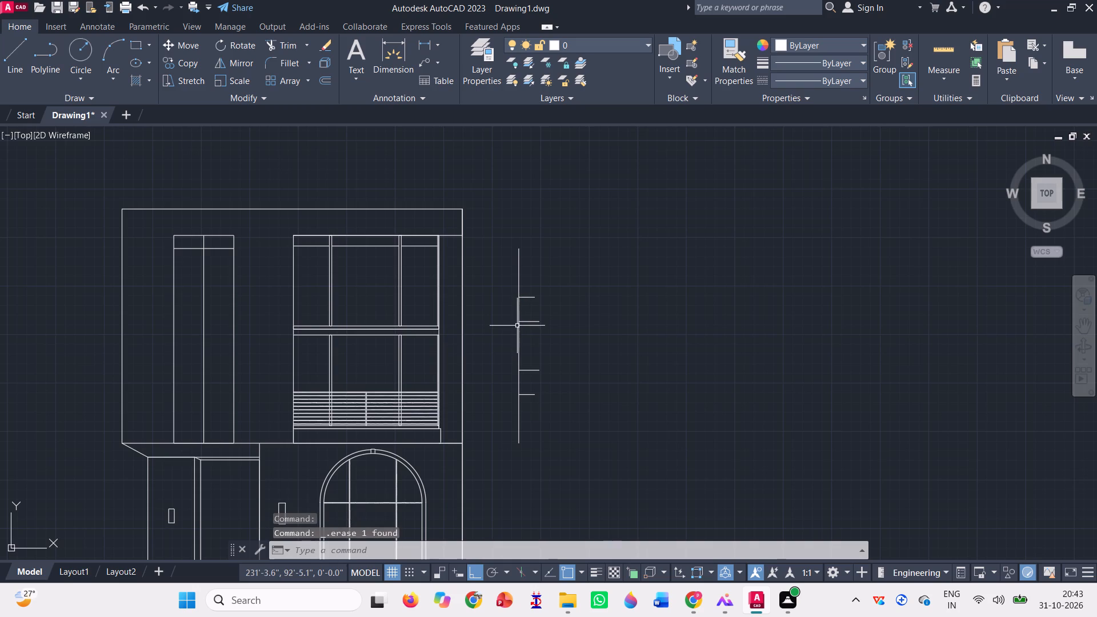
# Erase all four remaining ticks from the offset vertical line, keeping the vertical line itself.
pyautogui.click(541, 399)
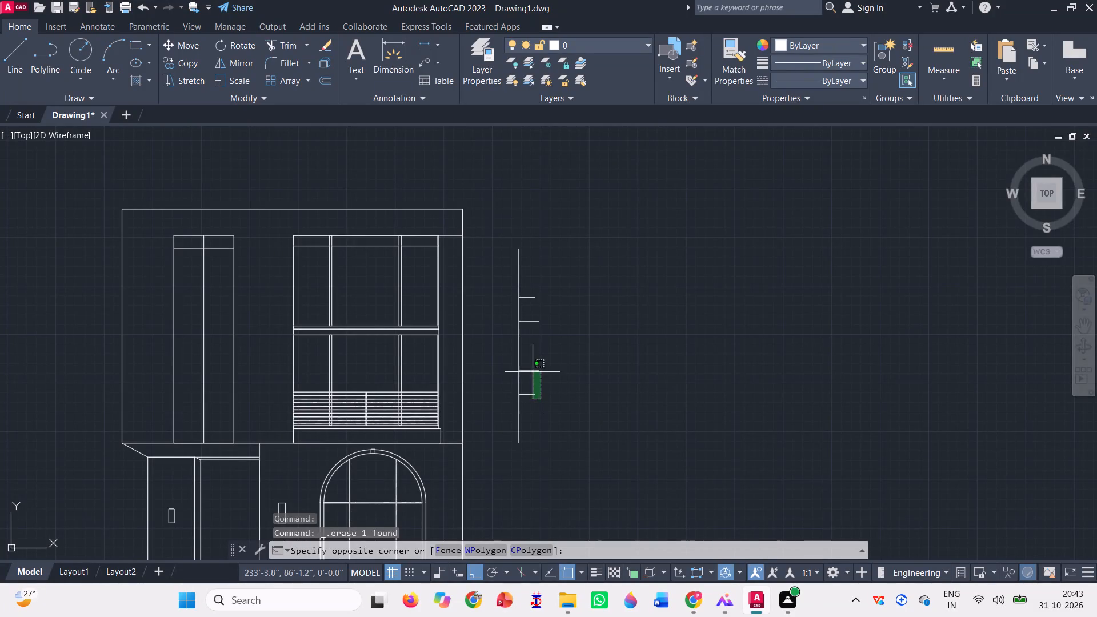
pyautogui.click(533, 372)
pyautogui.click(534, 374)
pyautogui.click(524, 365)
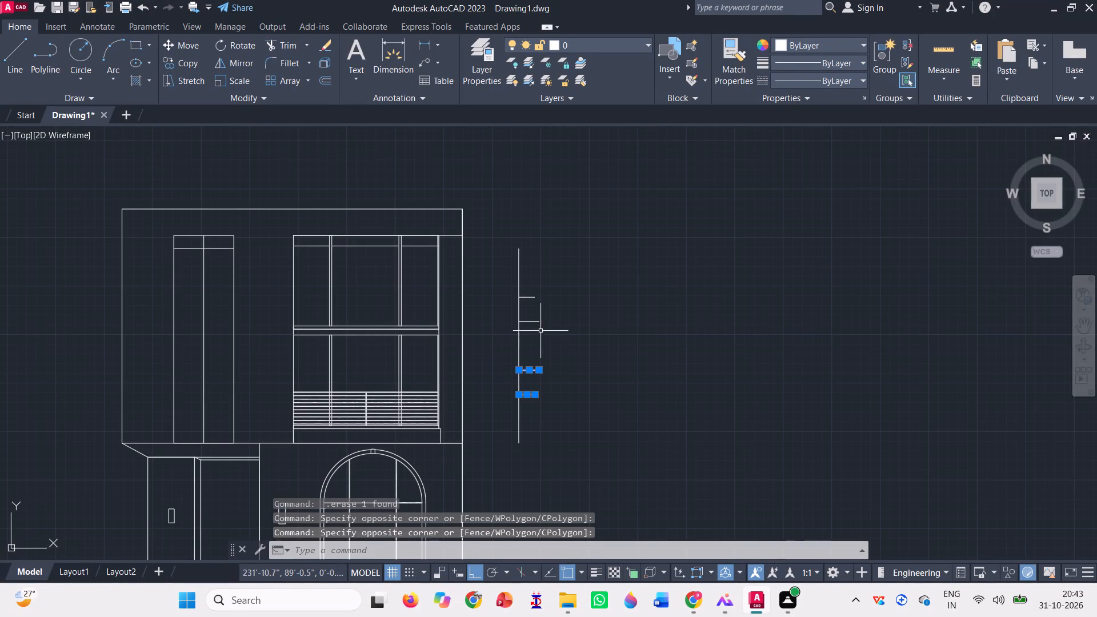
pyautogui.click(541, 331)
pyautogui.click(525, 298)
pyautogui.click(527, 298)
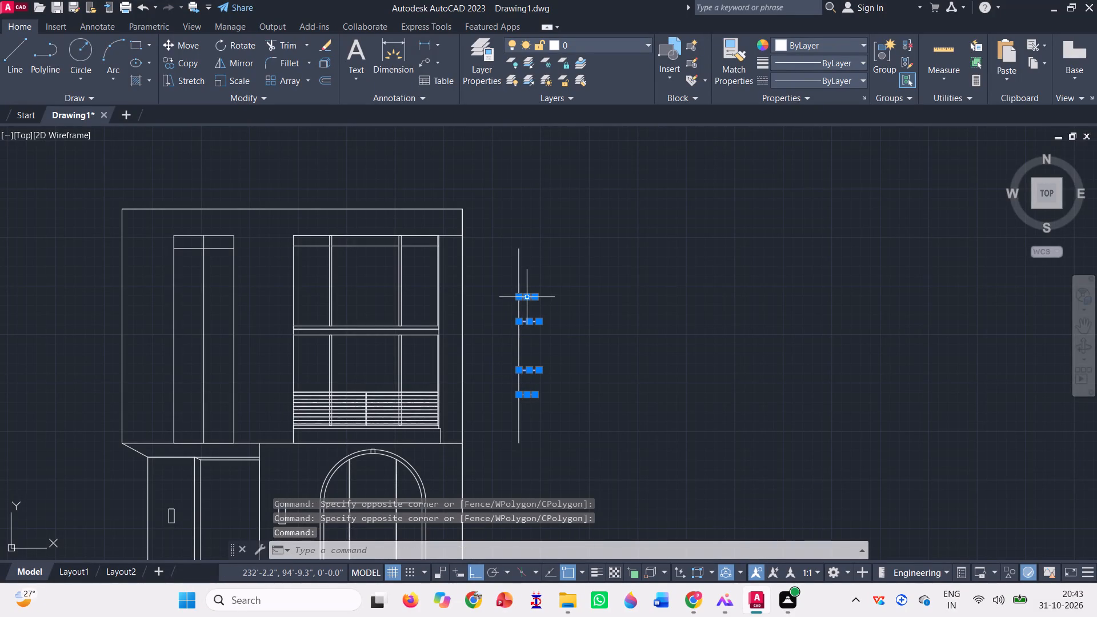
pyautogui.press('Delete')
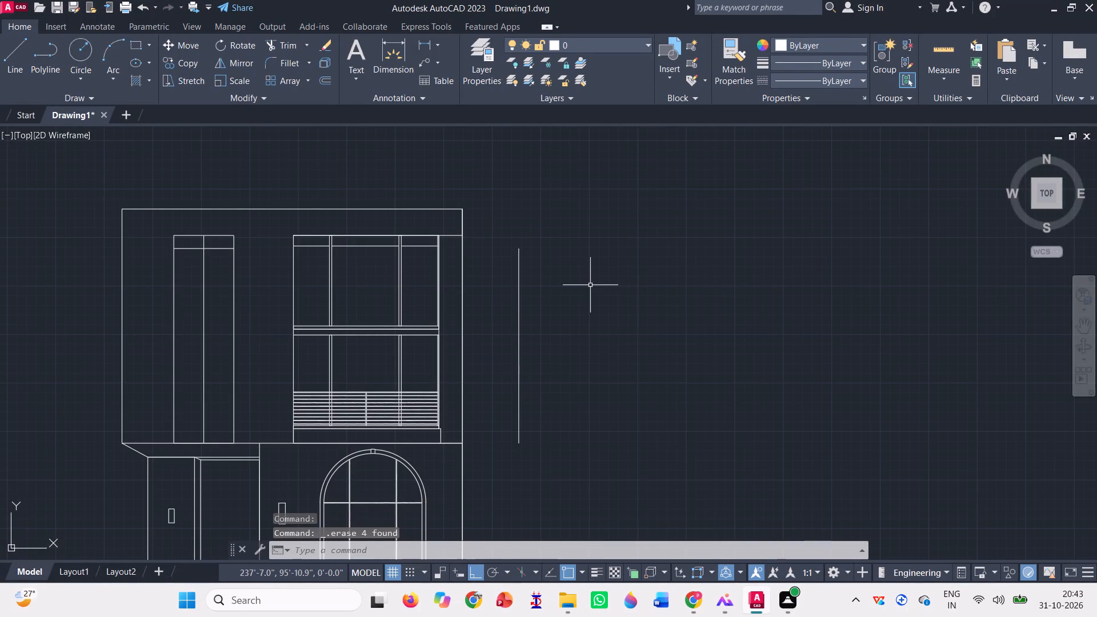
# Draw a horizontal line about 7'-10" long outward from the midpoint of the offset vertical line.
pyautogui.click(11, 71)
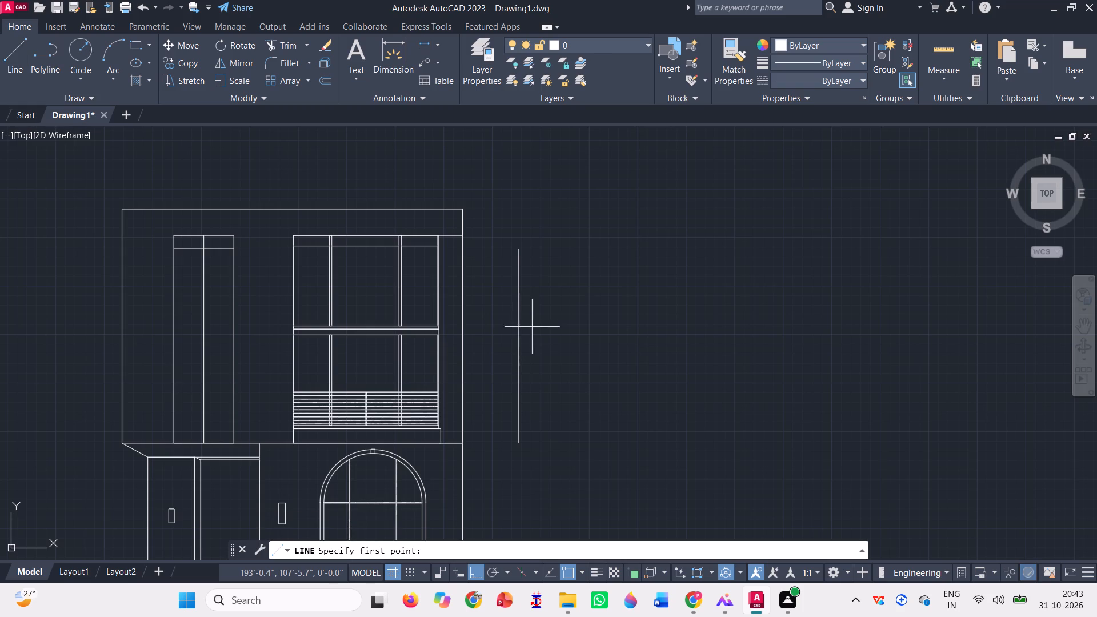
pyautogui.click(521, 346)
pyautogui.click(610, 357)
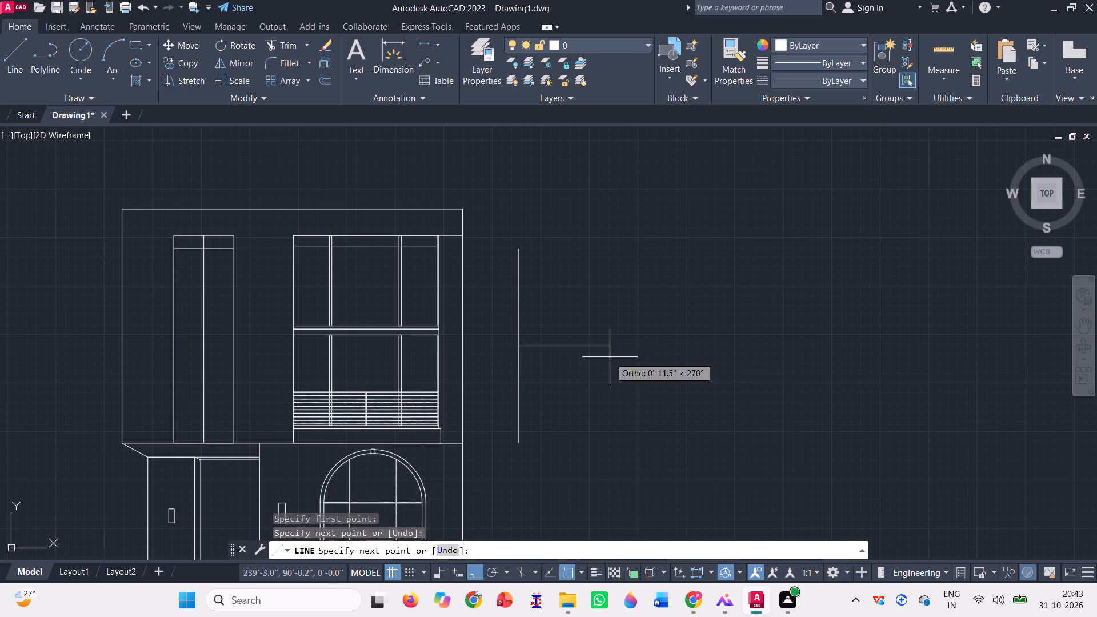
pyautogui.press('space')
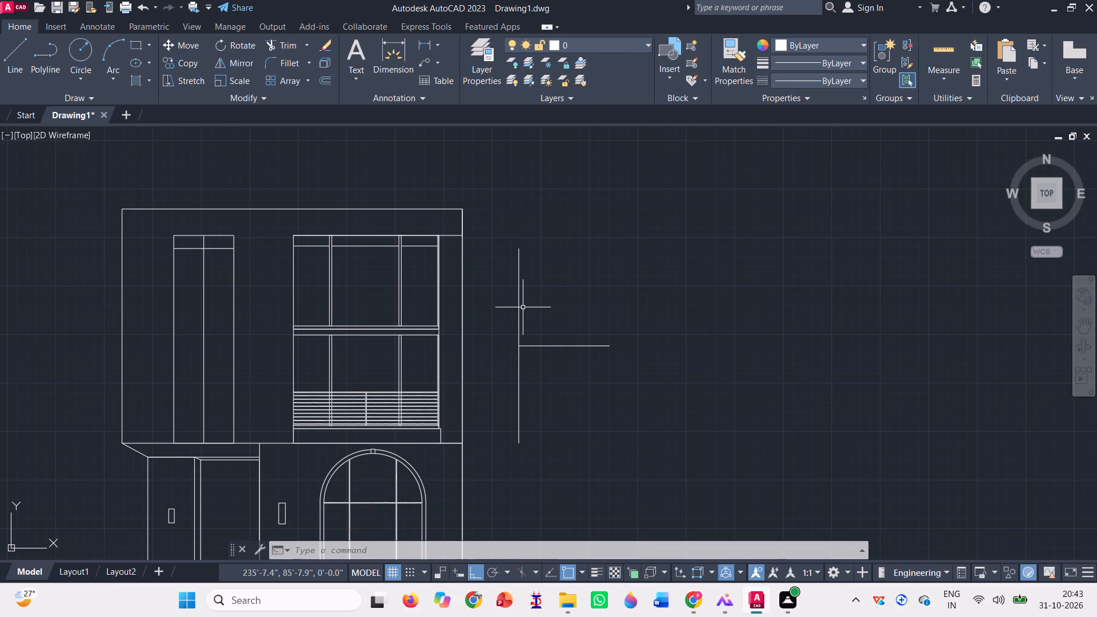
# Draw a helper line over the vertical's upper half, back to its midpoint, and continue horizontally outward about 5'-4".
pyautogui.click(14, 62)
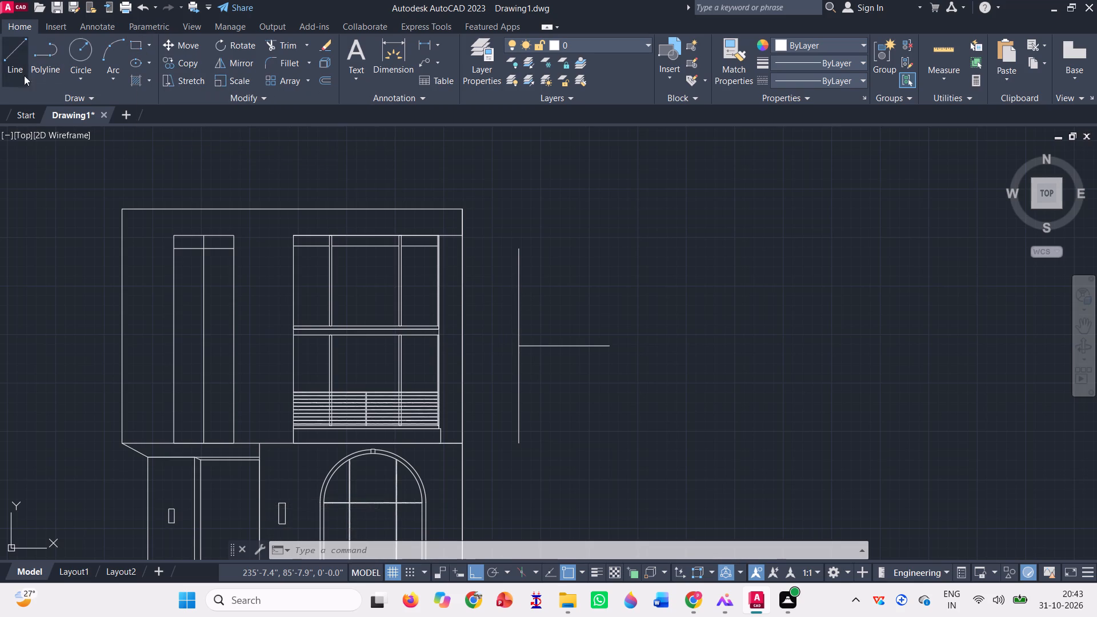
pyautogui.click(517, 251)
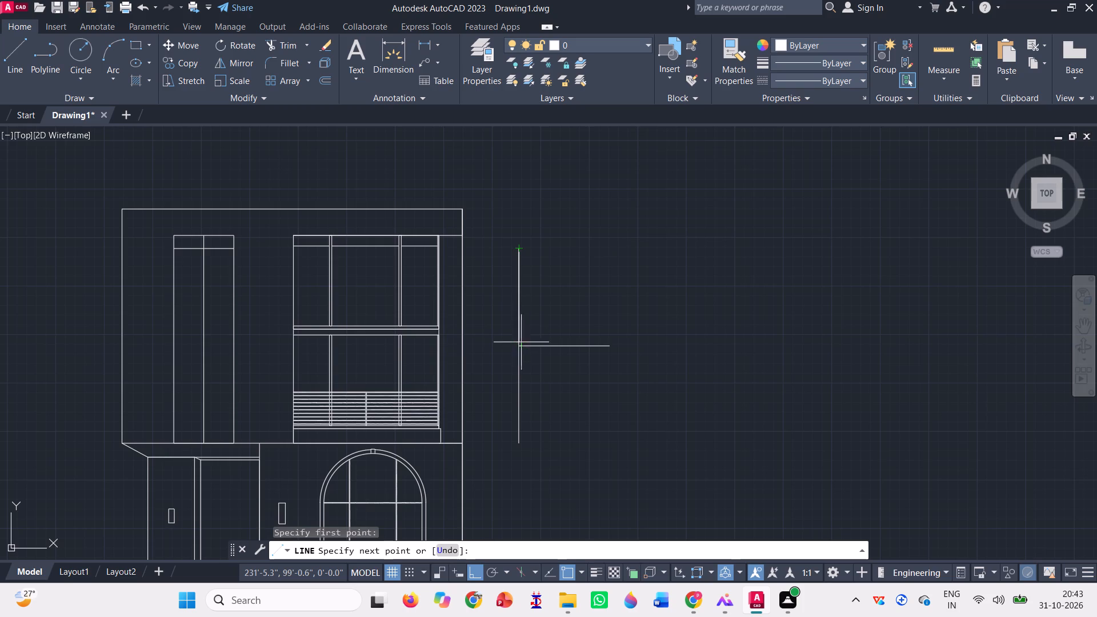
pyautogui.click(522, 346)
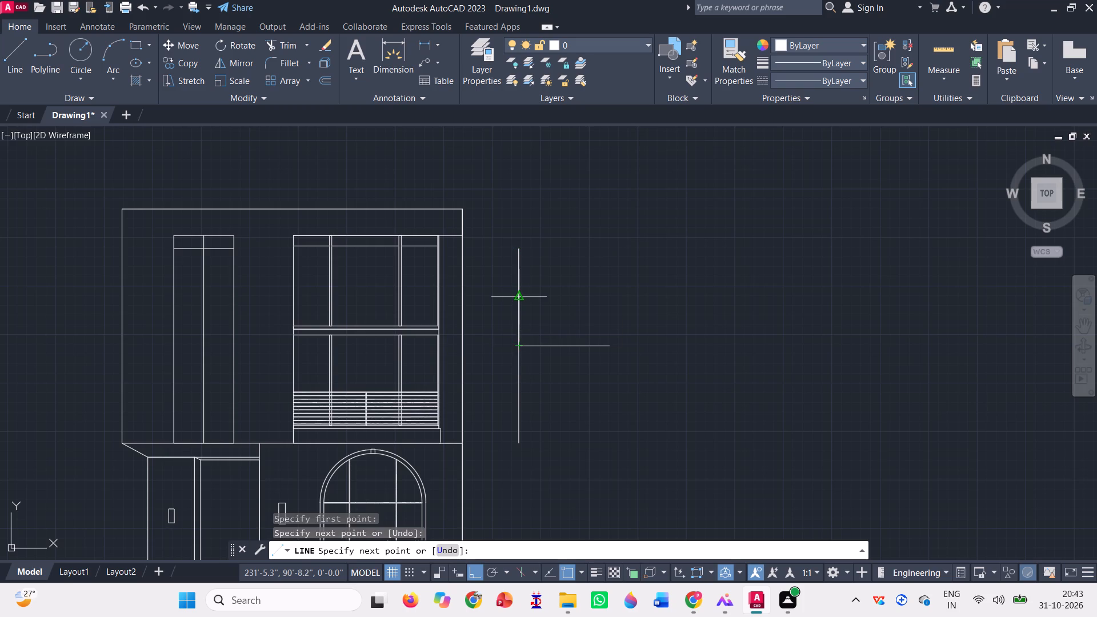
pyautogui.click(518, 293)
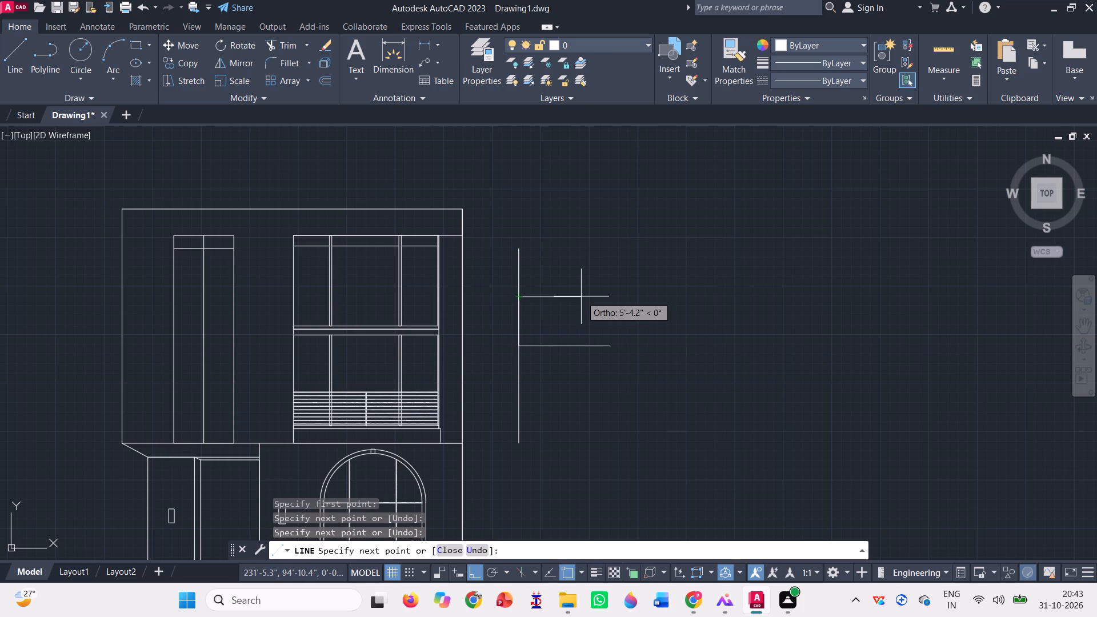
pyautogui.click(581, 295)
pyautogui.press('space')
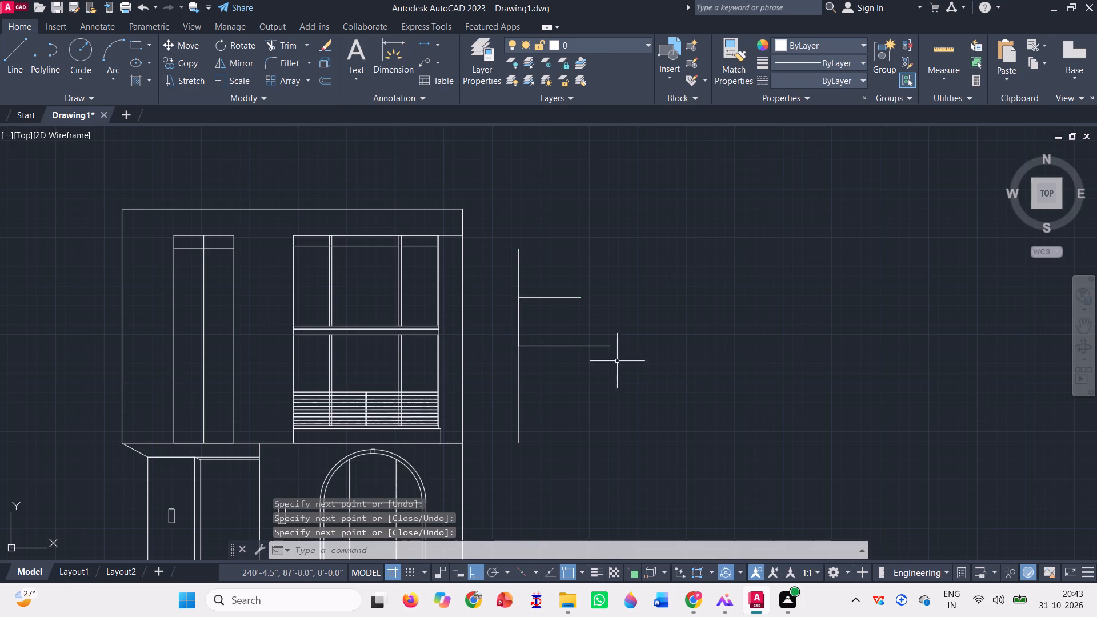
# Mirror the upper horizontal line about the middle horizontal line, keeping the source line.
pyautogui.click(582, 330)
pyautogui.click(556, 278)
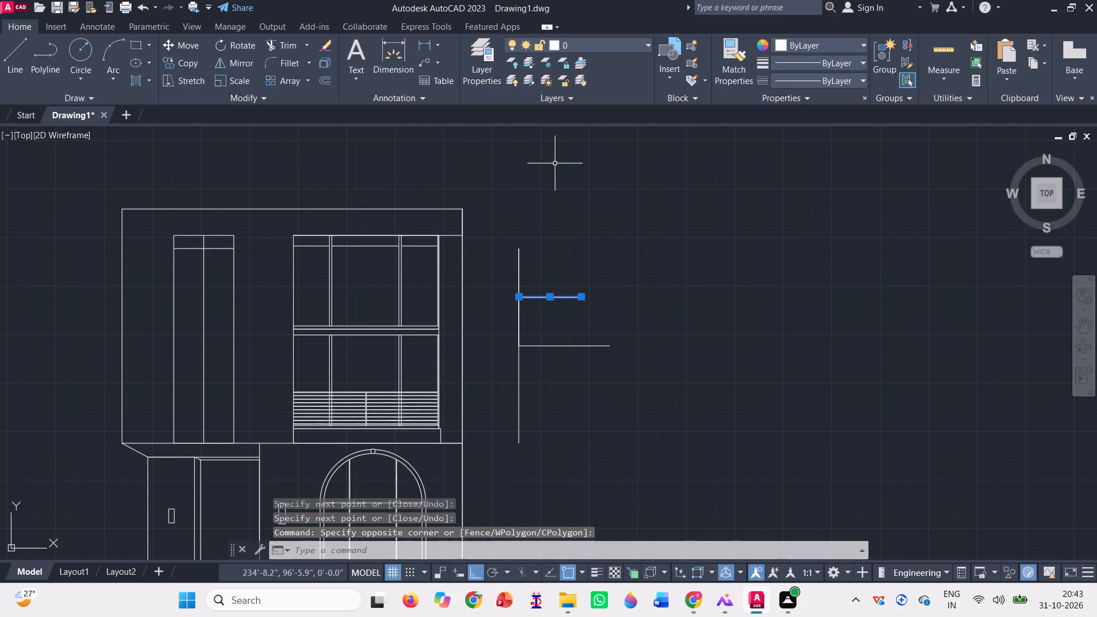
pyautogui.click(249, 64)
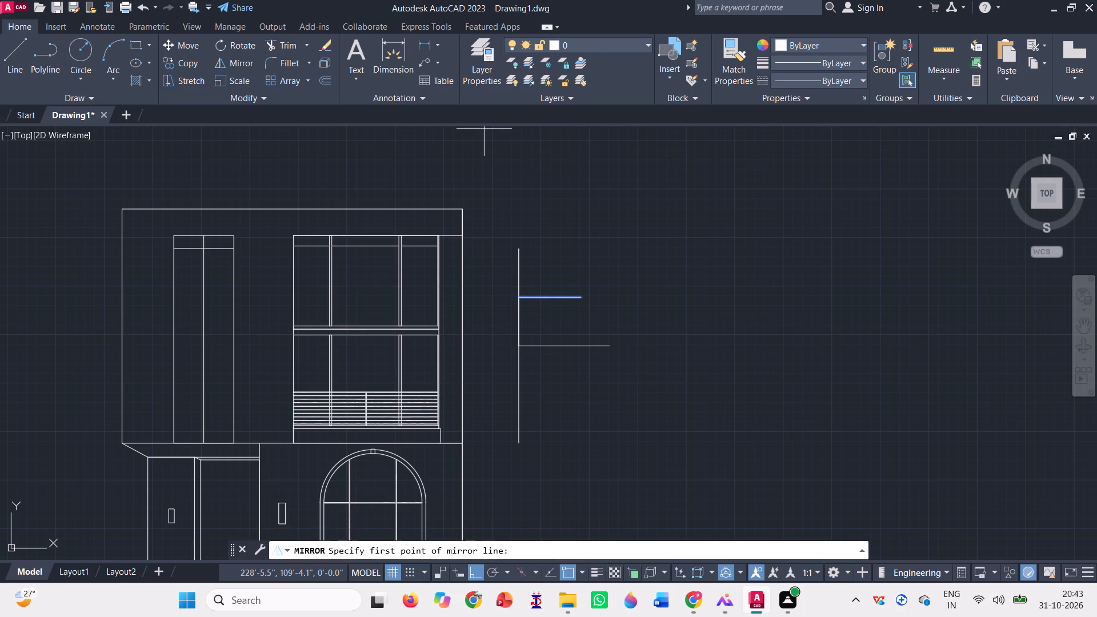
pyautogui.click(521, 346)
pyautogui.click(689, 378)
pyautogui.press('space')
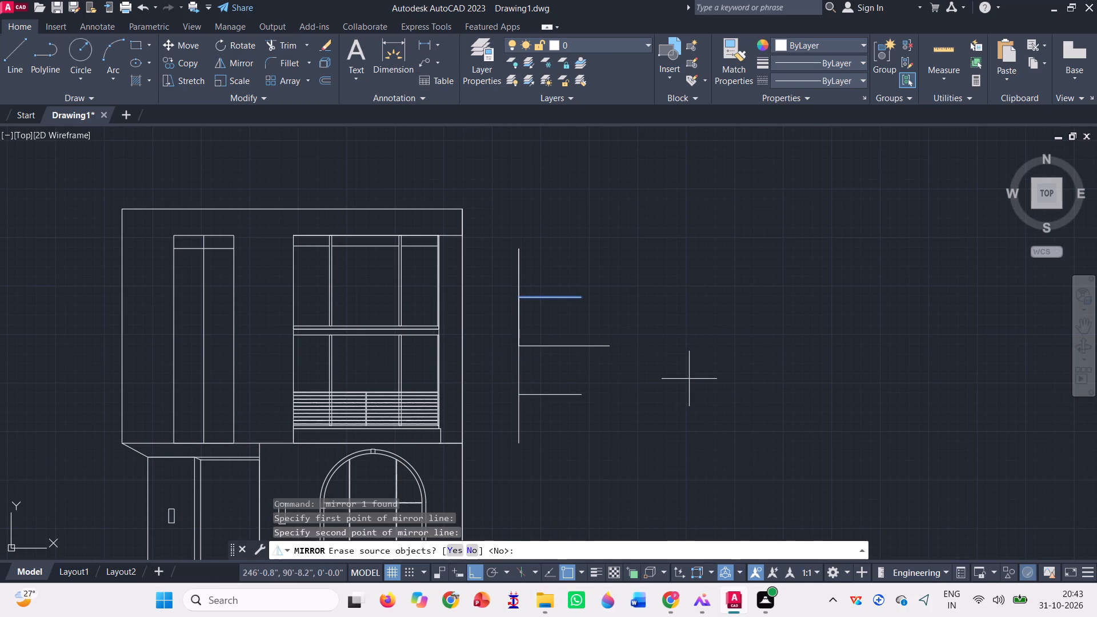
pyautogui.click(517, 319)
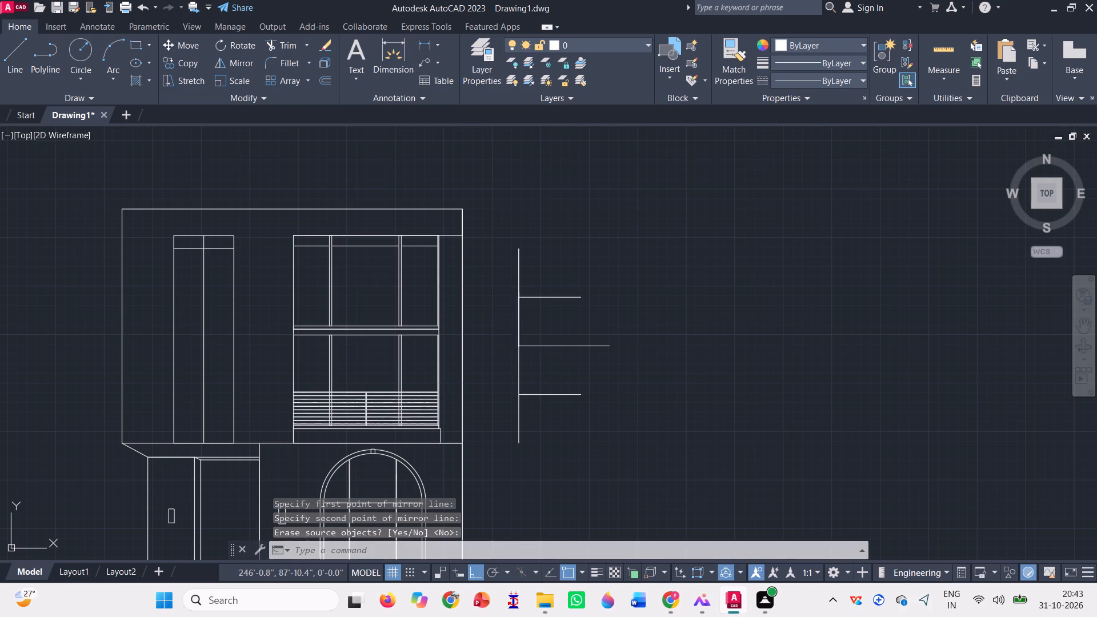
pyautogui.press('Escape')
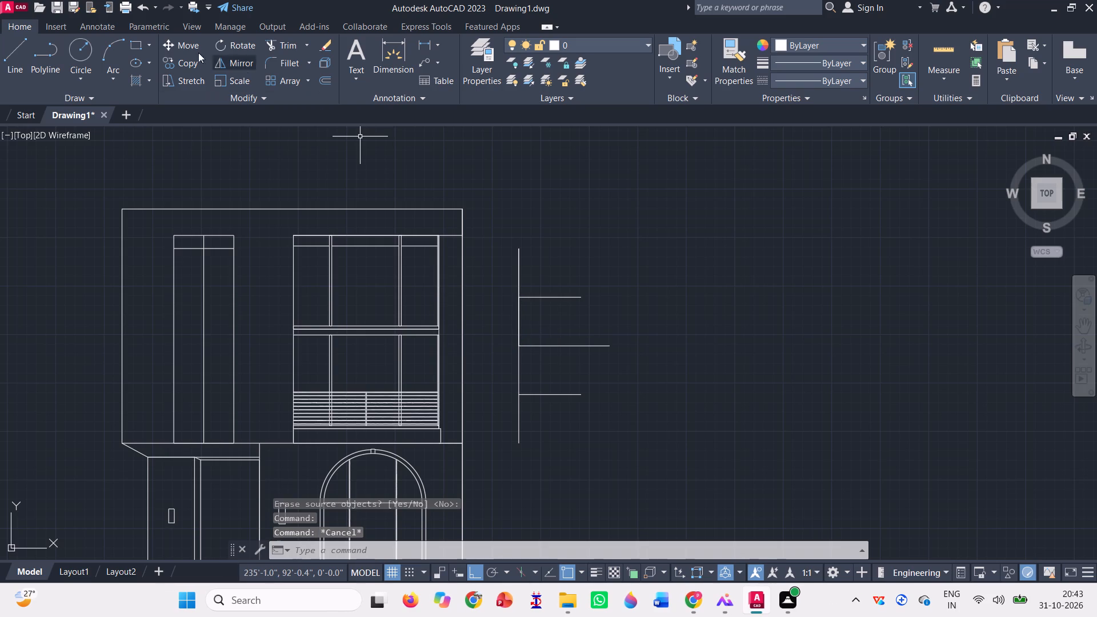
# Draw a horizontal line about 9'-11" long outward from the offset vertical, midway between the upper and middle horizontal lines.
pyautogui.click(18, 53)
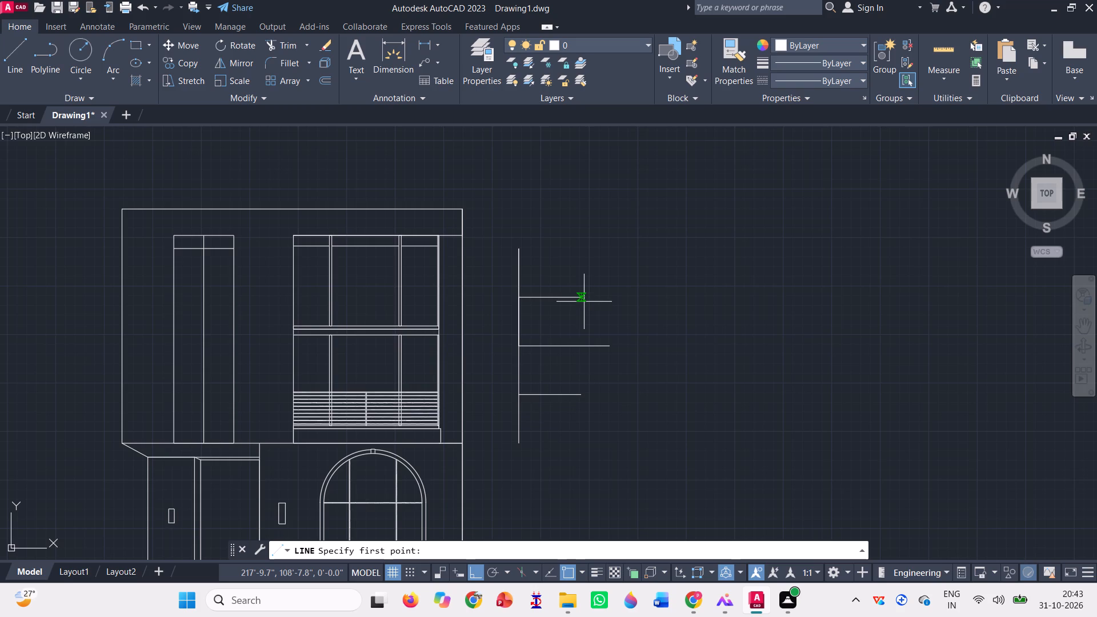
pyautogui.click(519, 318)
pyautogui.click(634, 323)
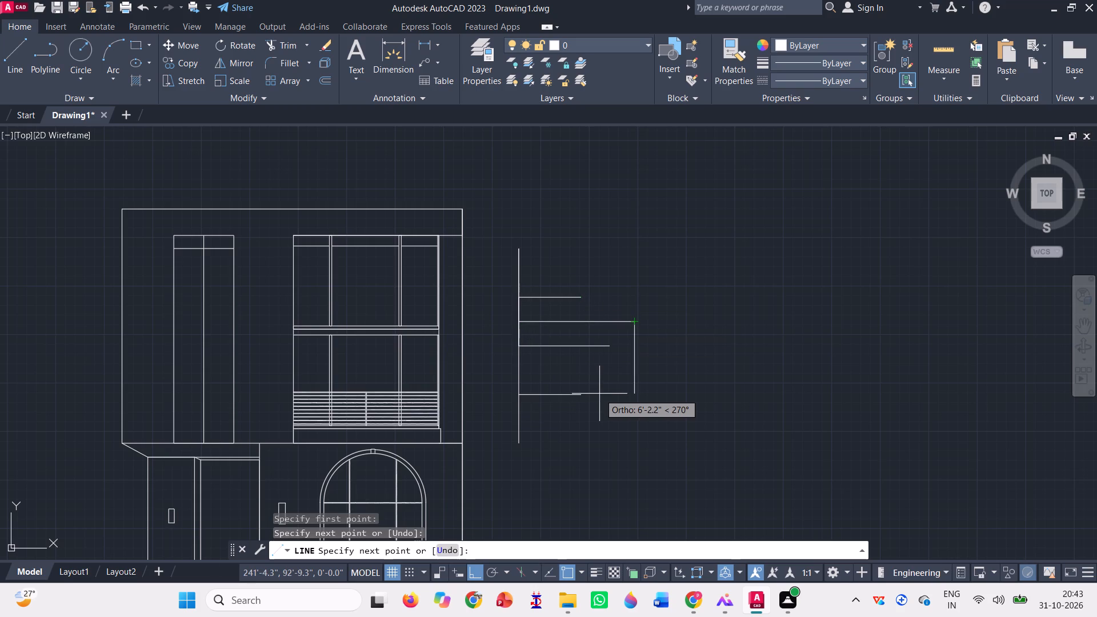
pyautogui.press('space')
# Mirror the new 9'-11" horizontal line about the middle horizontal line, keeping the source line.
pyautogui.click(644, 340)
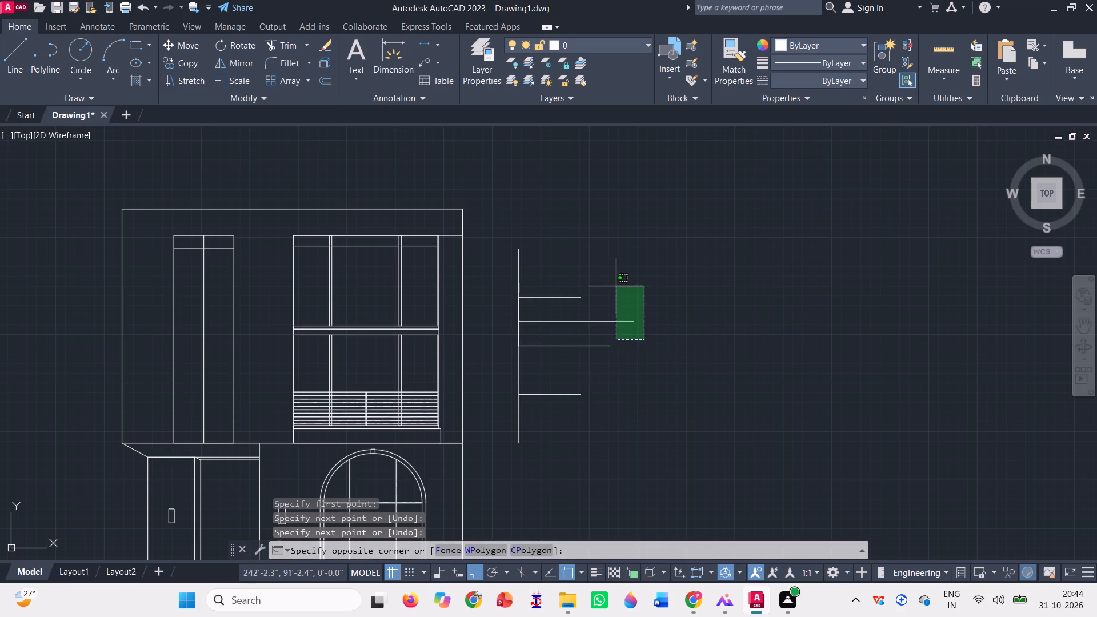
pyautogui.click(616, 285)
pyautogui.click(229, 60)
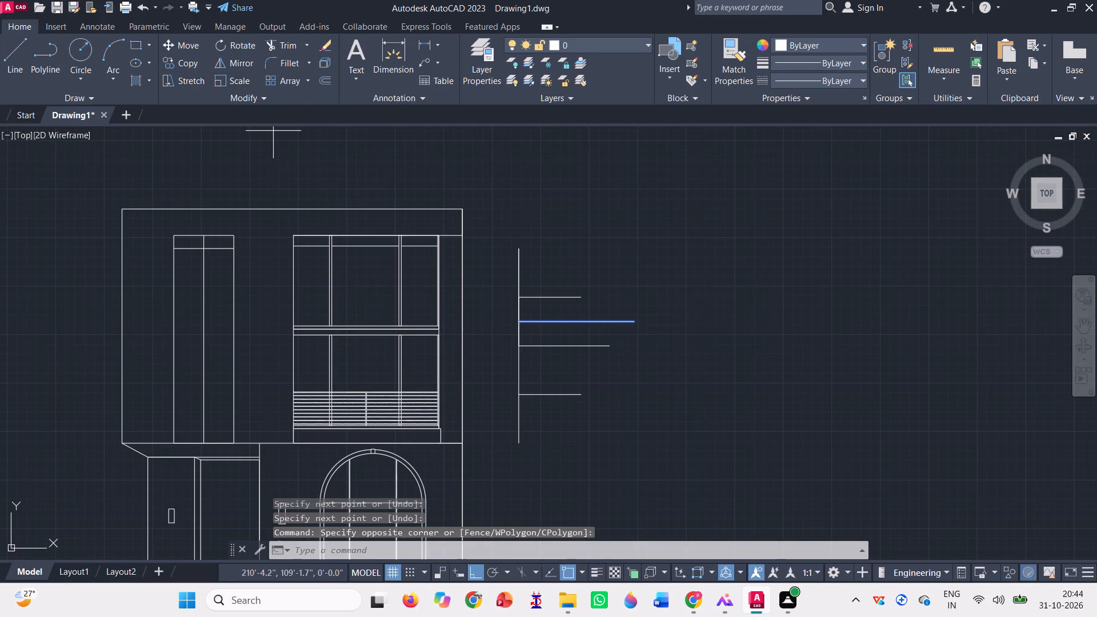
pyautogui.click(518, 343)
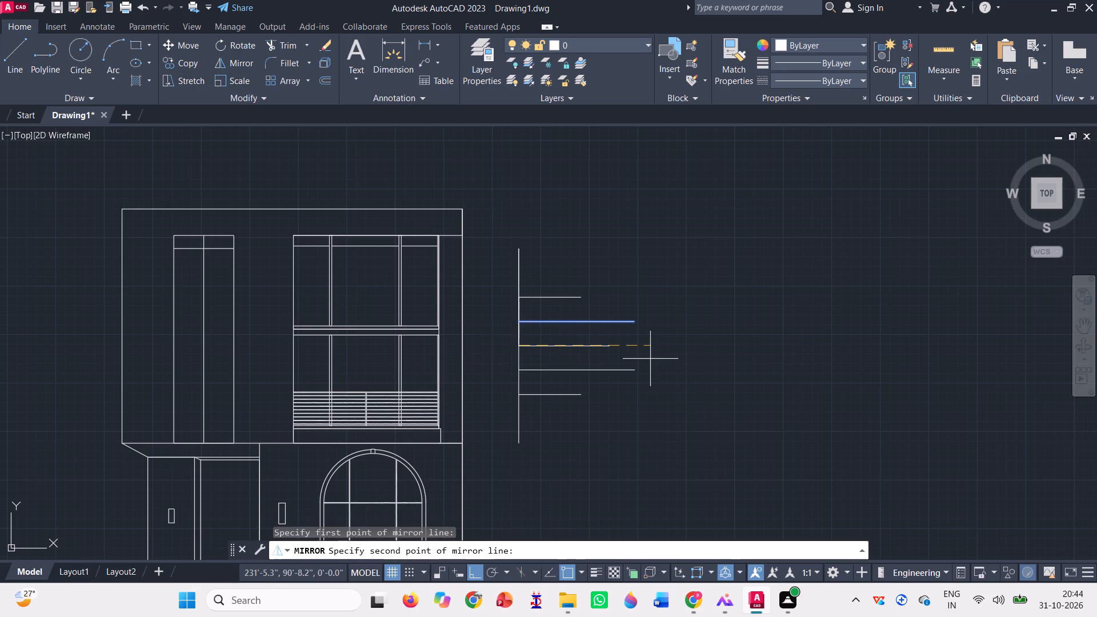
pyautogui.click(667, 356)
pyautogui.press('space')
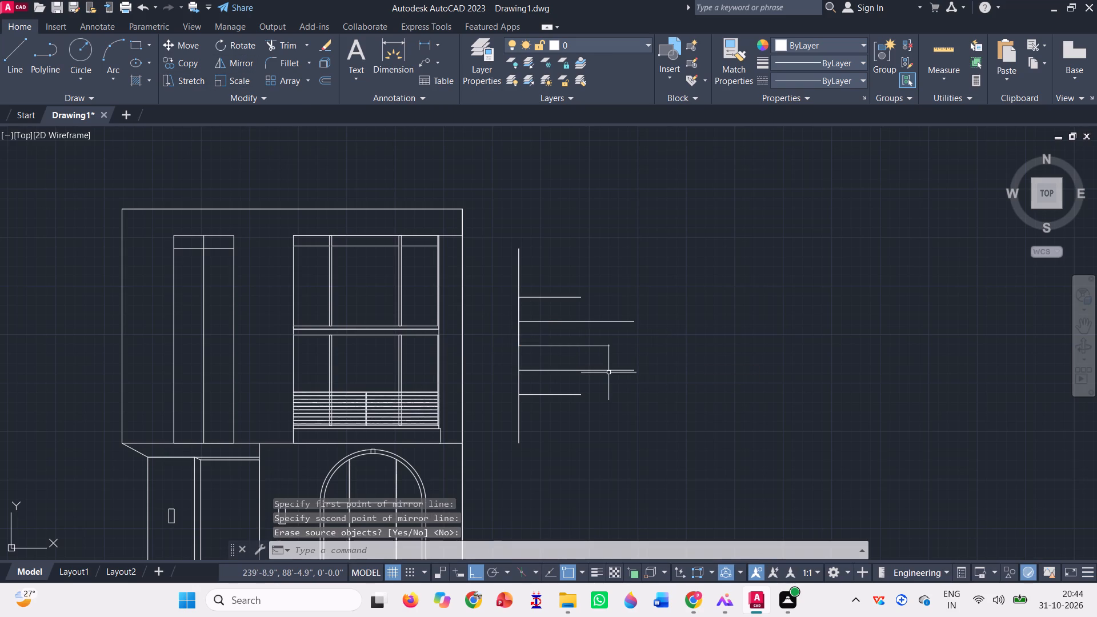
pyautogui.click(519, 260)
pyautogui.press('Escape')
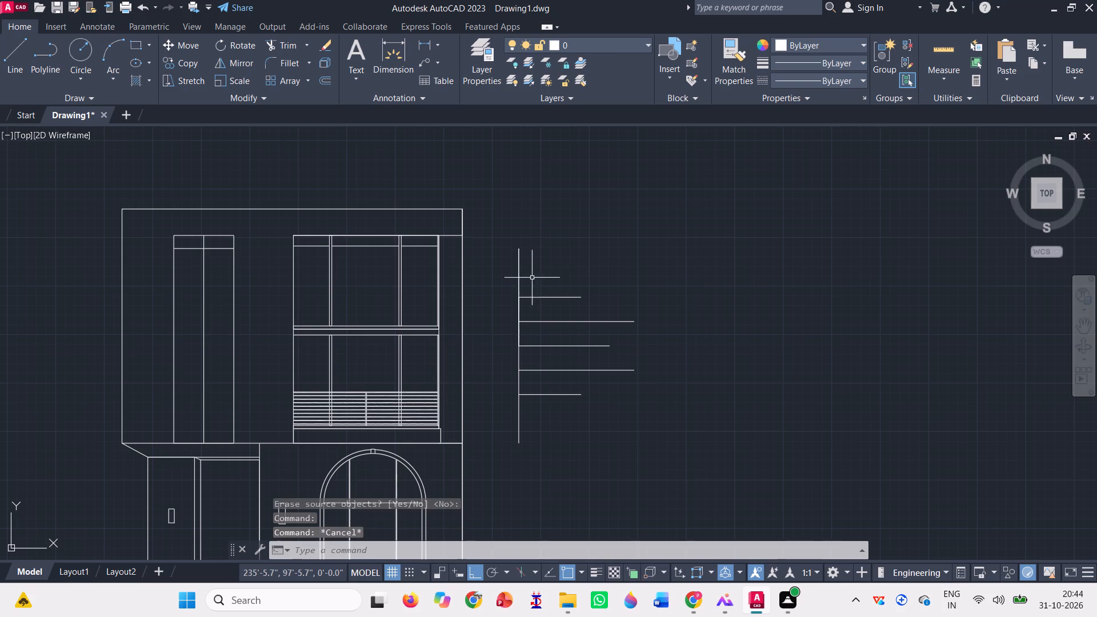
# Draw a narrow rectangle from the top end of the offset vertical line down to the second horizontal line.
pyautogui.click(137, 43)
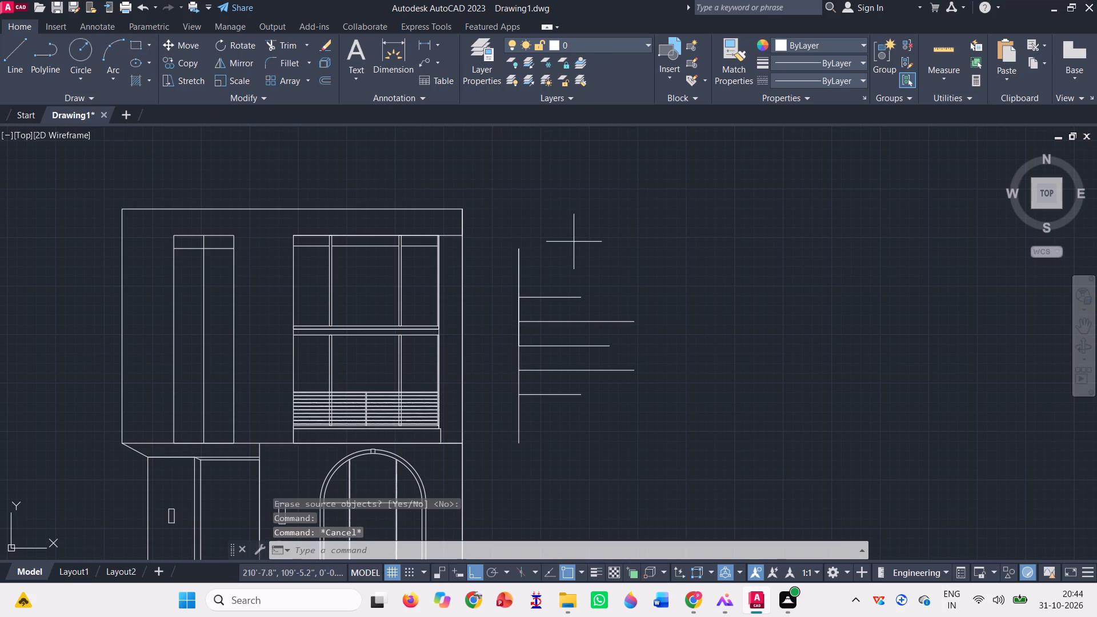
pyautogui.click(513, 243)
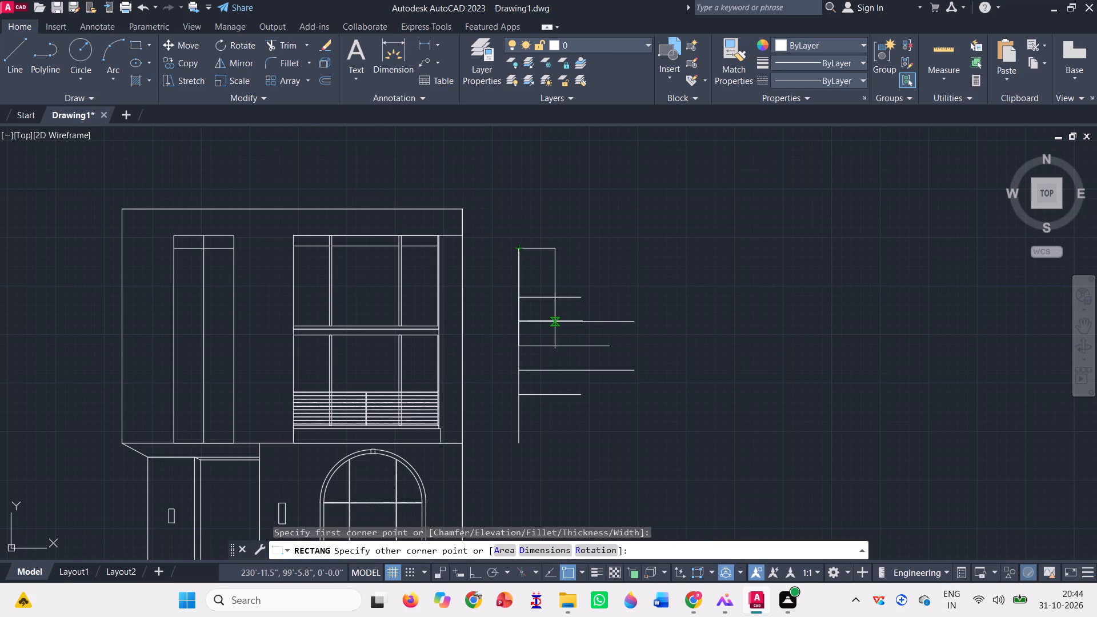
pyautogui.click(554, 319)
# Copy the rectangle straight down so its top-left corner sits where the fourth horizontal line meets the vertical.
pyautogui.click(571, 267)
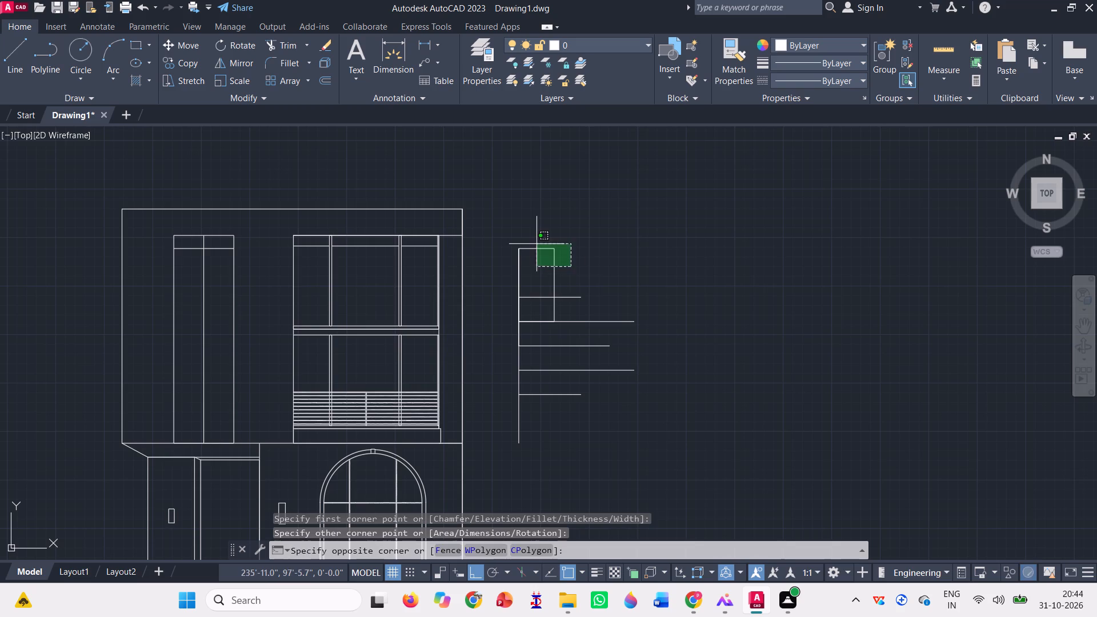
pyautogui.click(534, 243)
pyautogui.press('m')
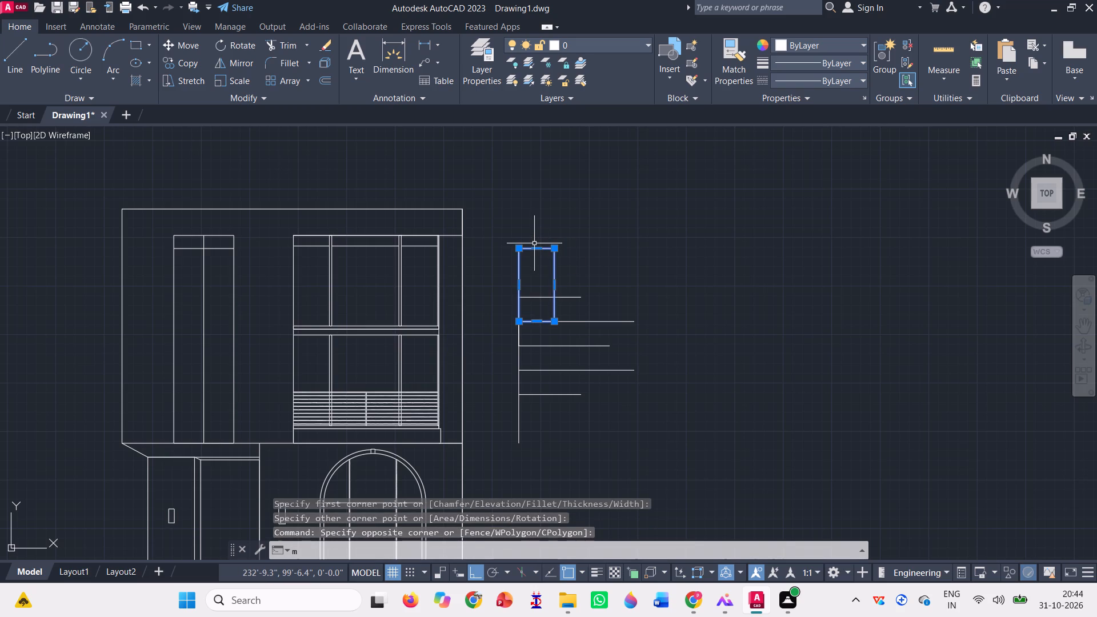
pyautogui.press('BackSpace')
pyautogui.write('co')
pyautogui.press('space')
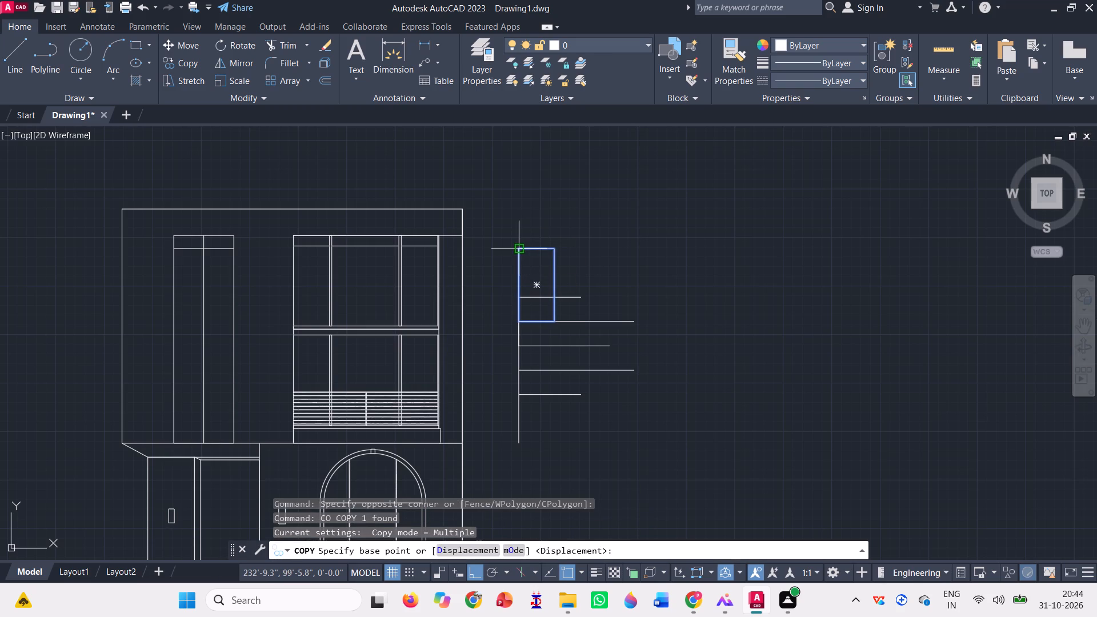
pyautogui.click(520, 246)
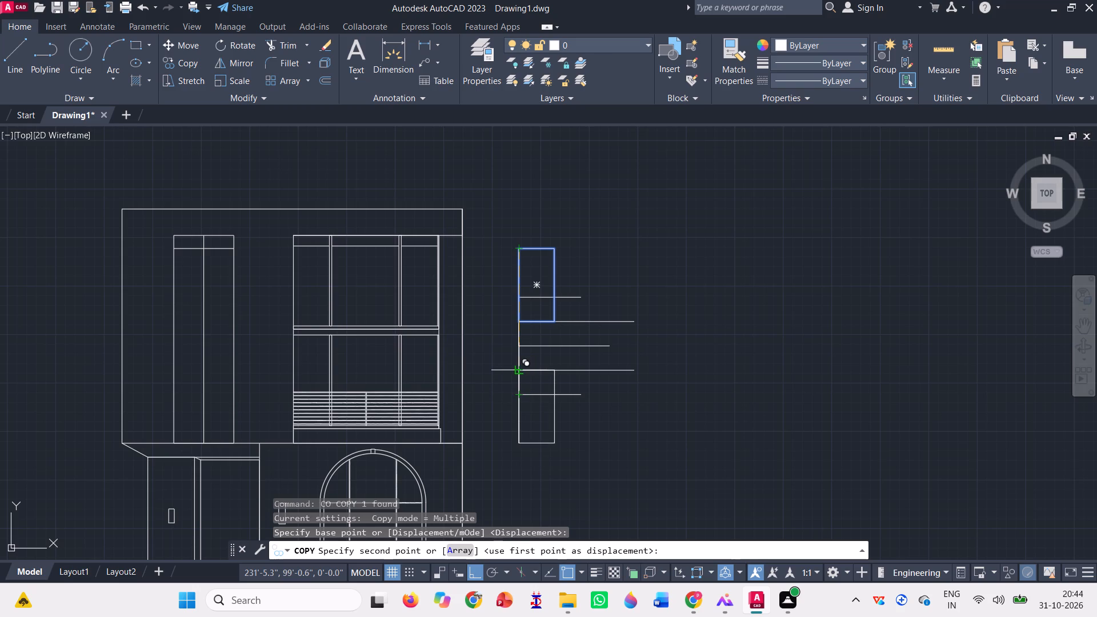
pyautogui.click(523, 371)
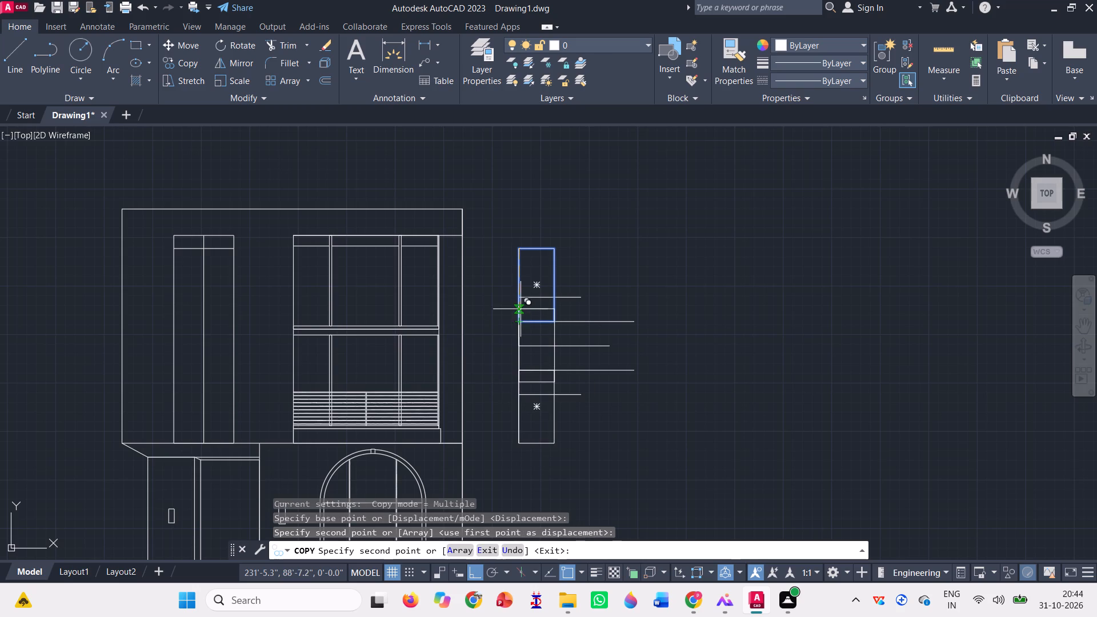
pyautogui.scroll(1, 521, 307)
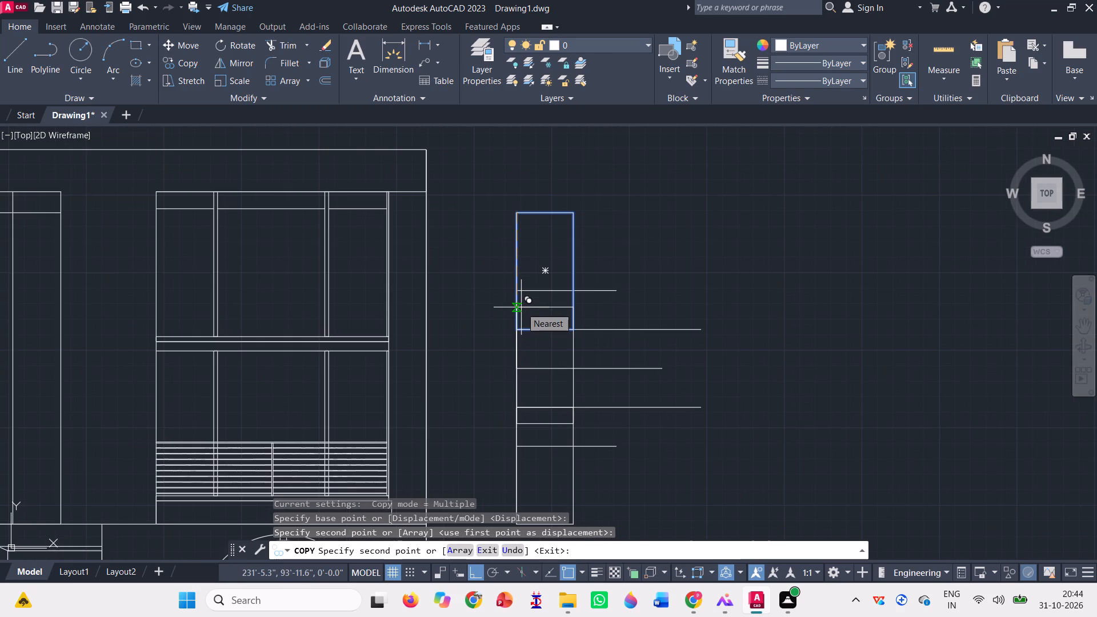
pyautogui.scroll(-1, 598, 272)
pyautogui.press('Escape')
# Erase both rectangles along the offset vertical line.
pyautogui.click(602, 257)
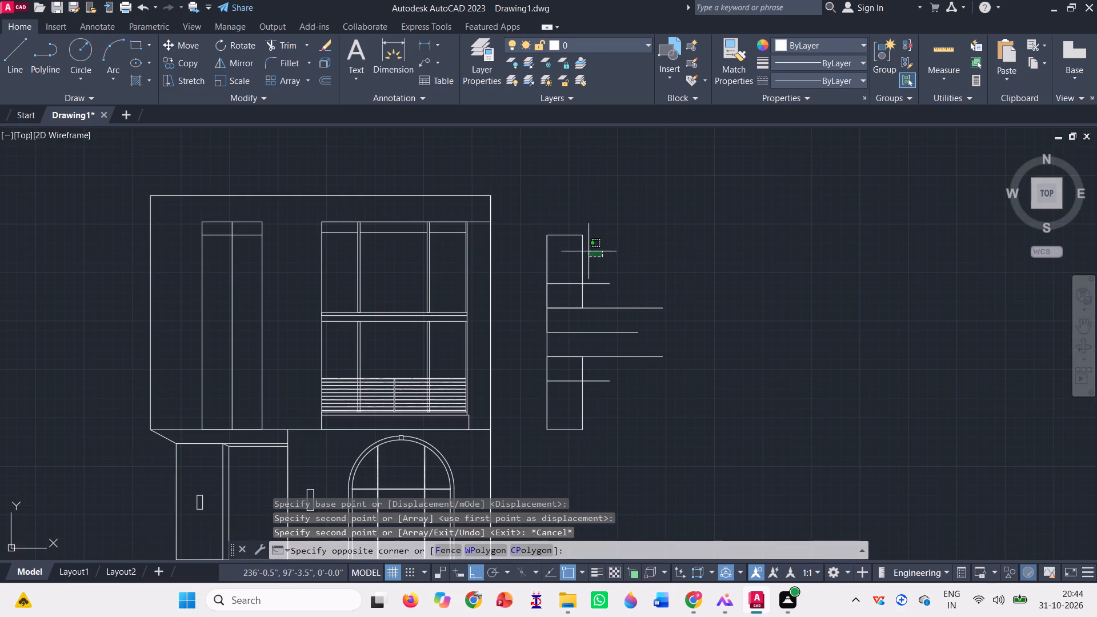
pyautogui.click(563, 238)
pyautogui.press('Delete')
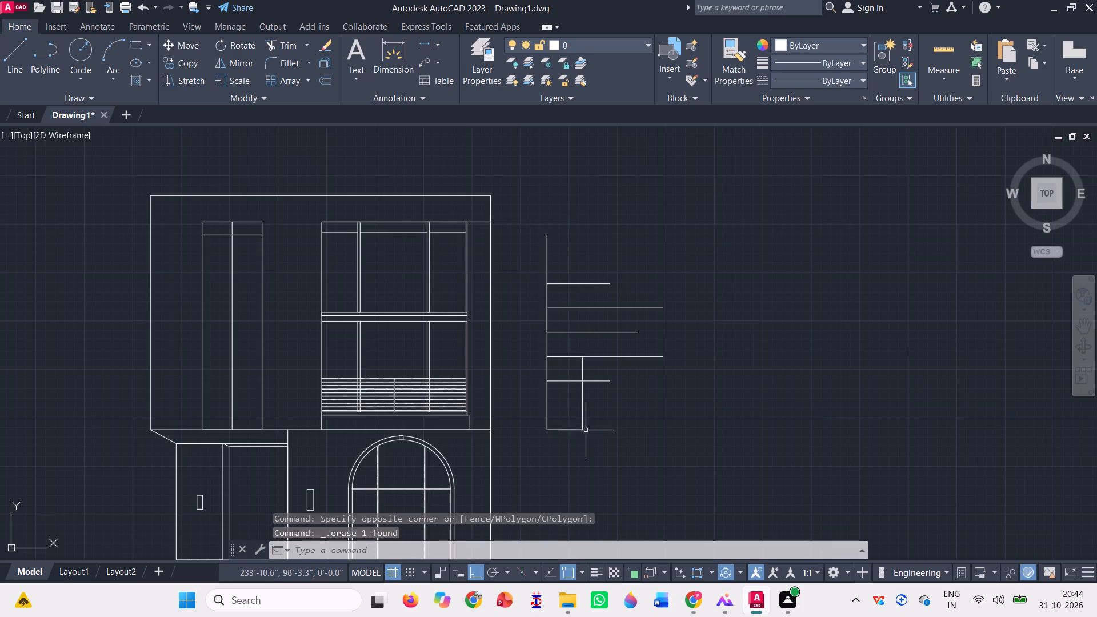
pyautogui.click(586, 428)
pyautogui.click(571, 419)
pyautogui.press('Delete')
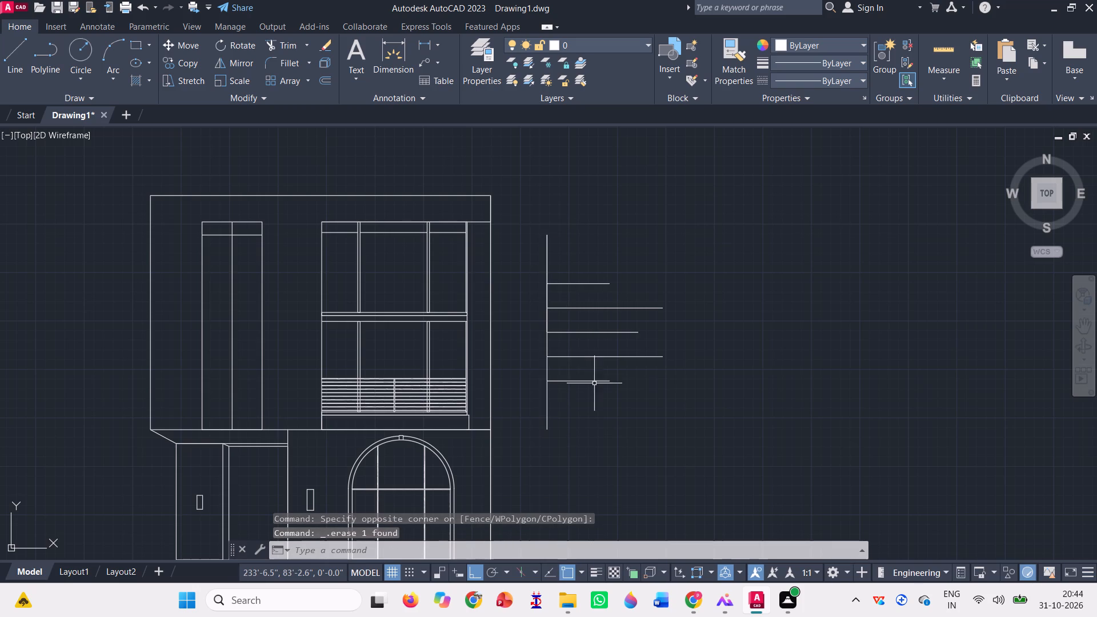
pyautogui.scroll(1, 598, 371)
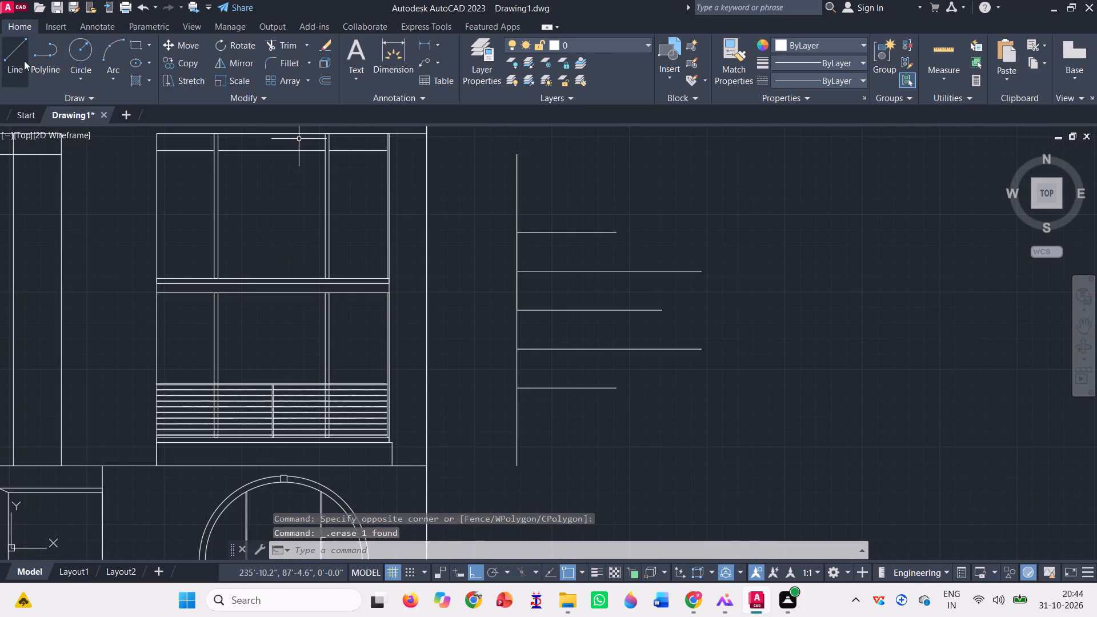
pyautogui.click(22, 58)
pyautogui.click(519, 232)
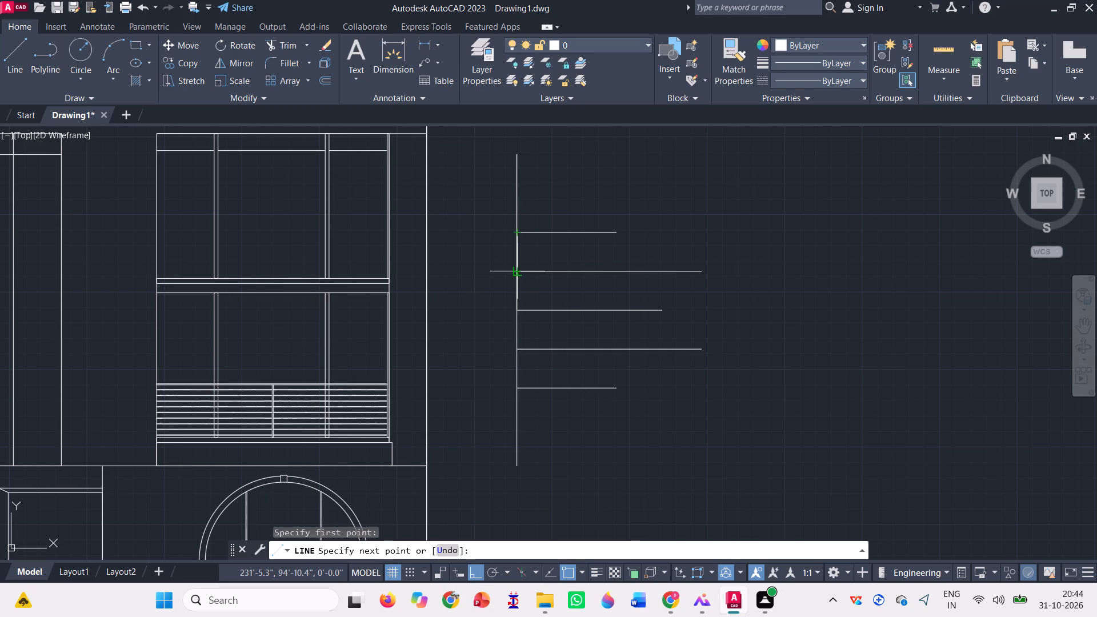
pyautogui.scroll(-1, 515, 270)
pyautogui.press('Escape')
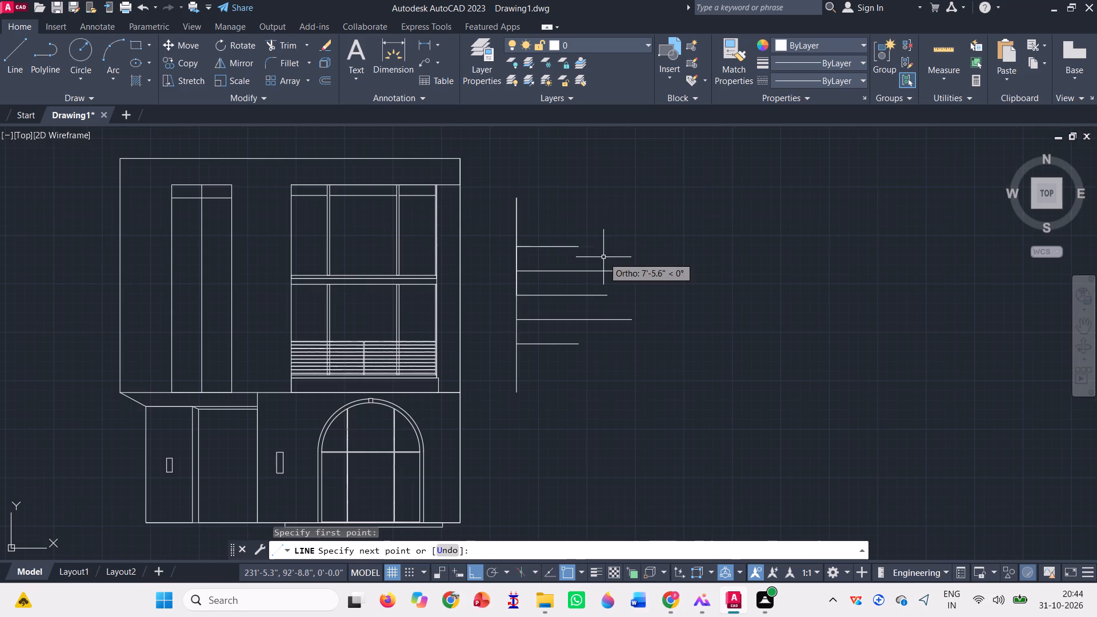
# Draw a short helper line over the vertical from the middle horizontal line up to the second horizontal line.
pyautogui.click(19, 63)
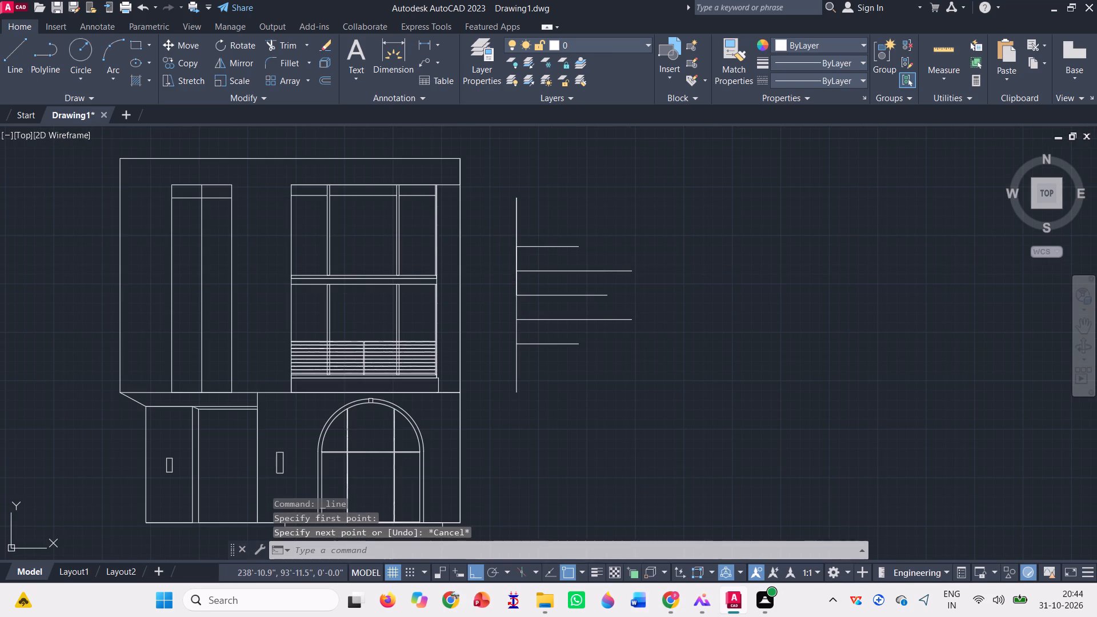
pyautogui.scroll(1, 556, 287)
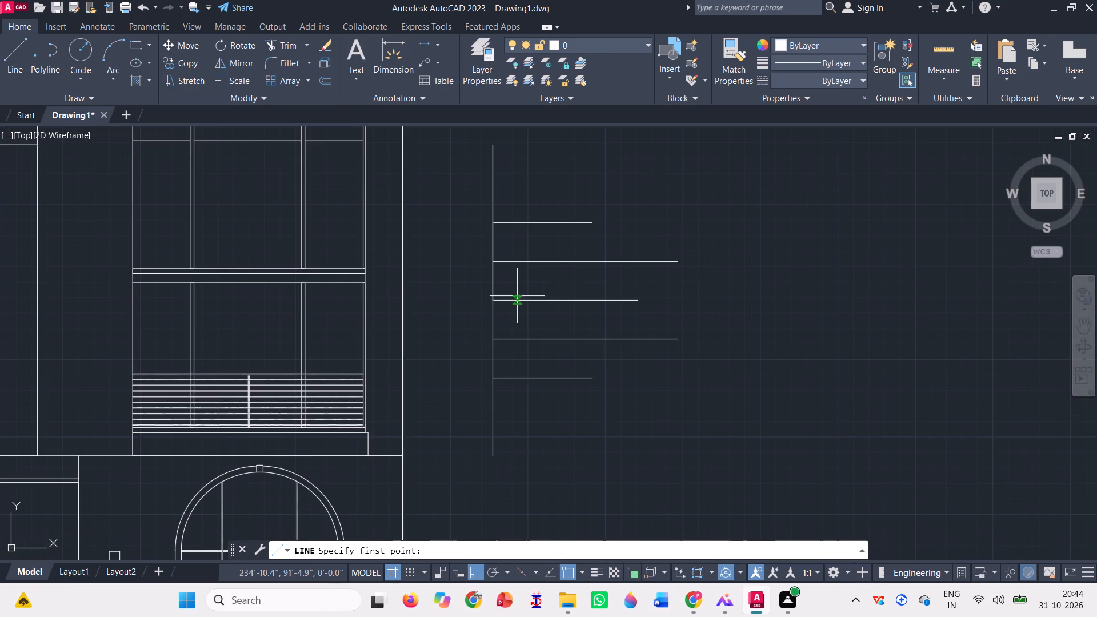
pyautogui.click(497, 306)
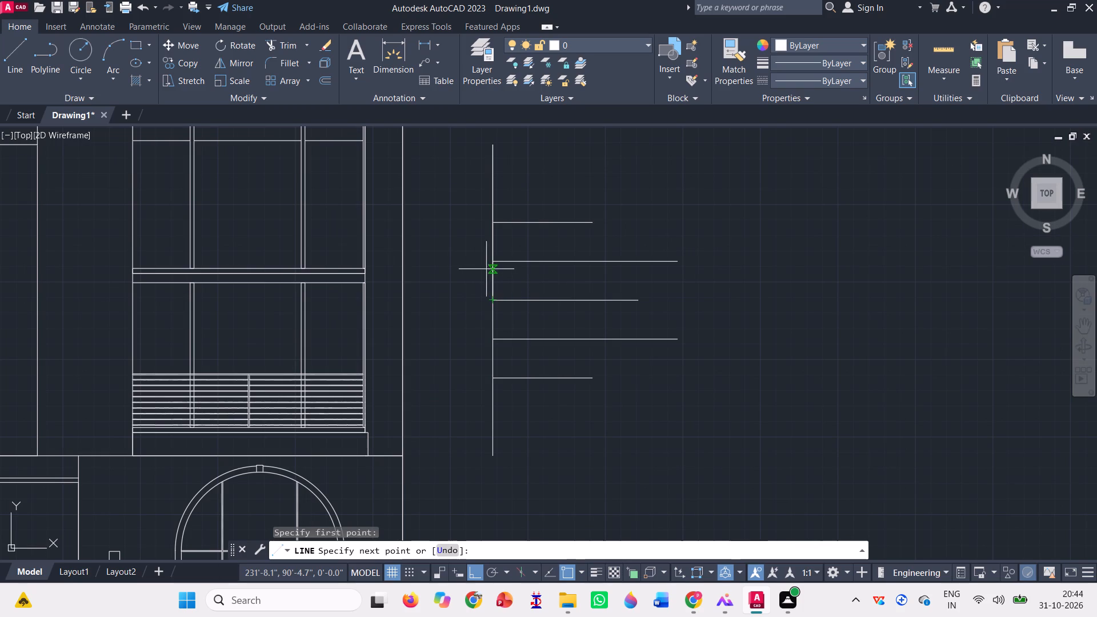
pyautogui.click(494, 258)
pyautogui.press('space')
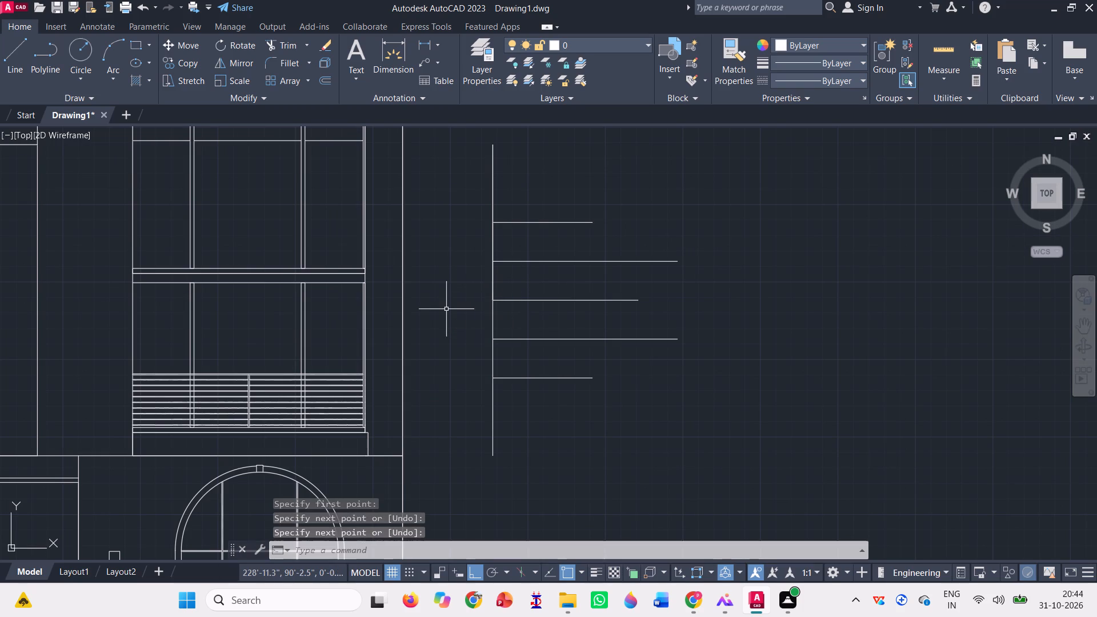
# Draw a long horizontal line outward from the helper line's midpoint, extending well past the other horizontal lines.
pyautogui.click(20, 70)
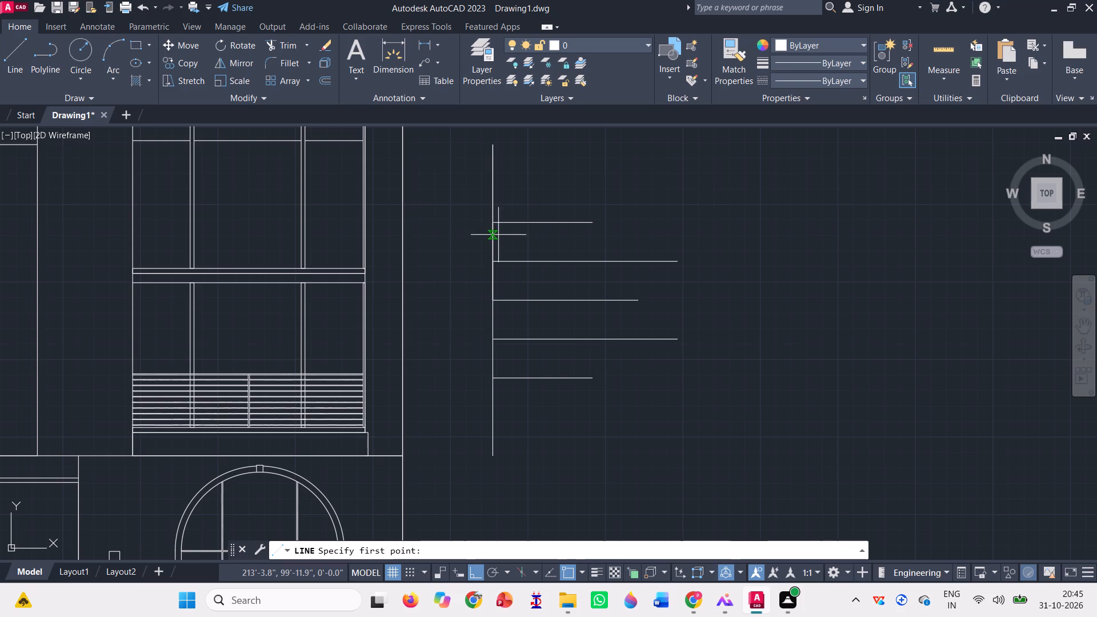
pyautogui.click(493, 276)
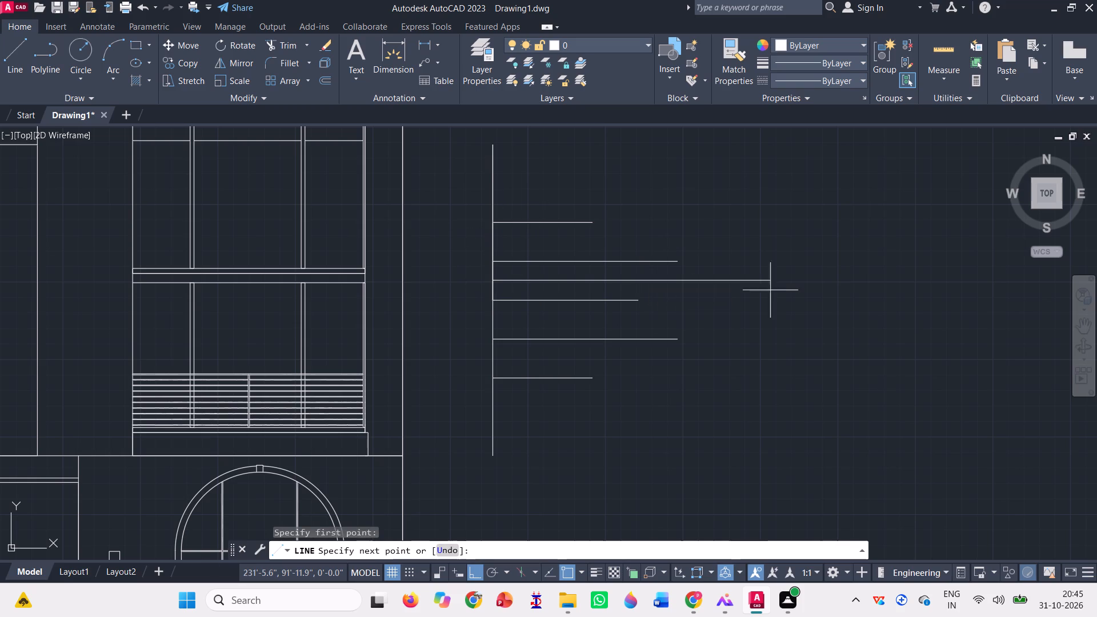
pyautogui.click(836, 298)
pyautogui.press('space')
# Mirror the long horizontal line about the second horizontal line, keeping the source line.
pyautogui.click(576, 290)
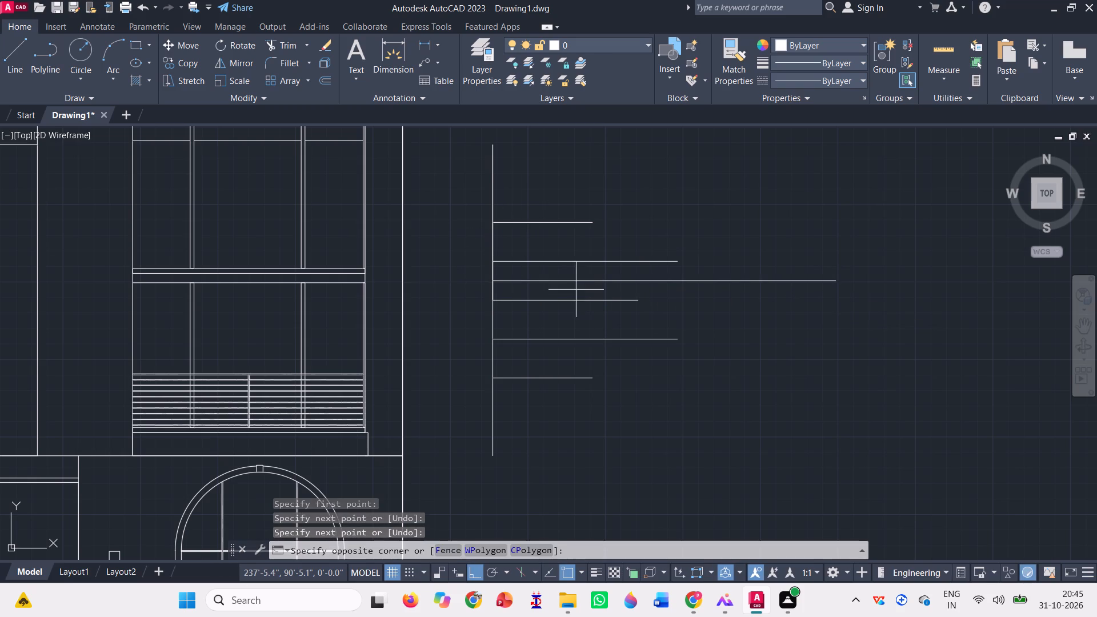
pyautogui.click(565, 281)
pyautogui.click(230, 67)
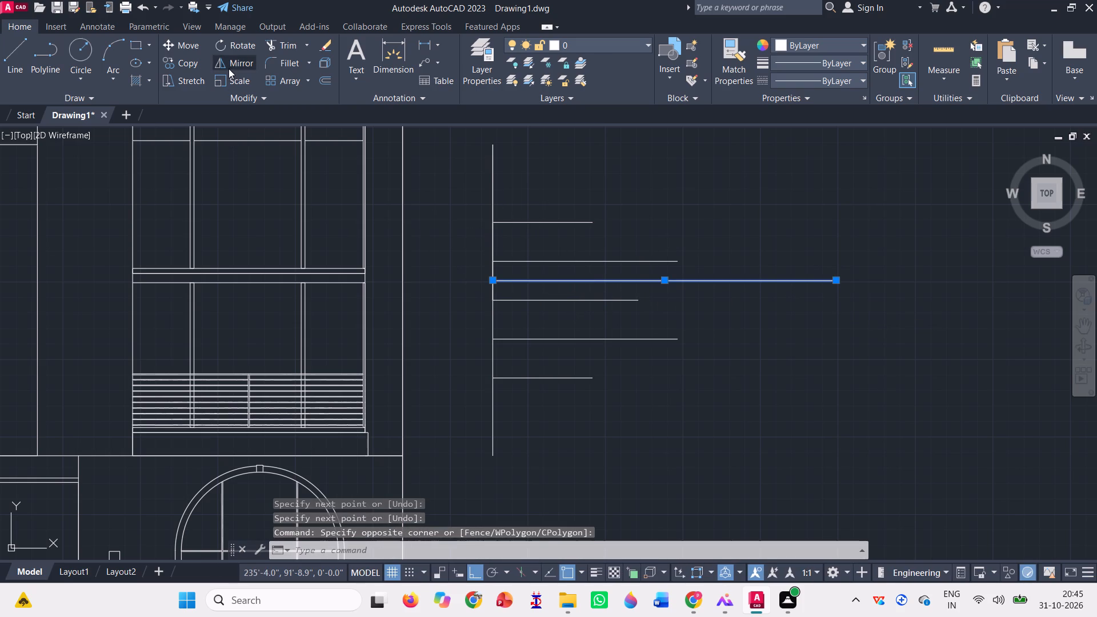
pyautogui.click(494, 260)
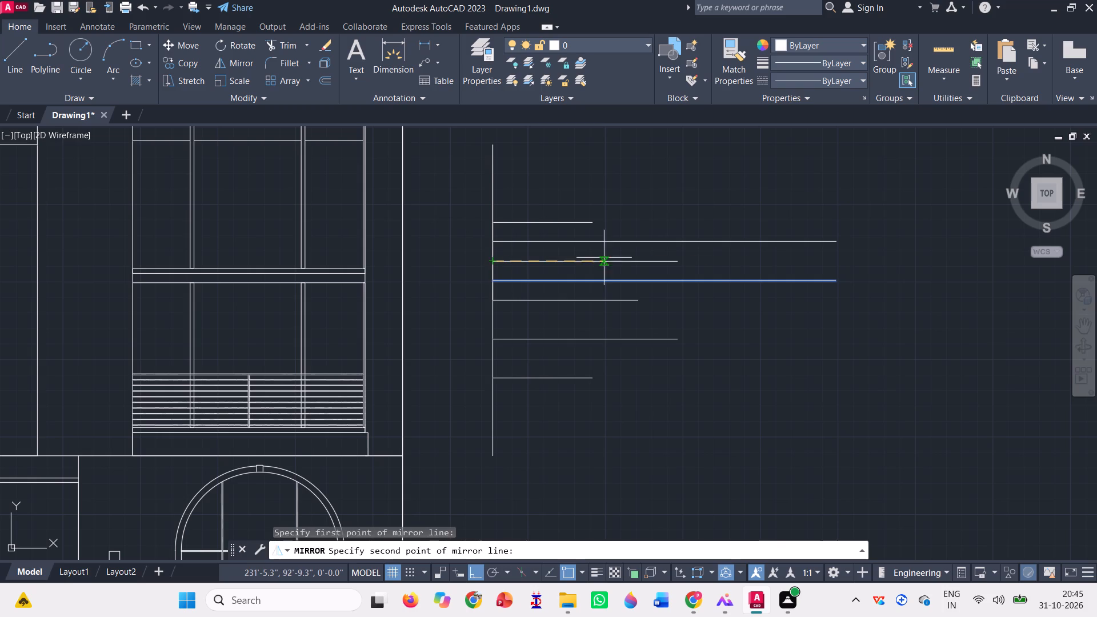
pyautogui.click(812, 258)
pyautogui.press('space')
# Erase the original long horizontal line between the second and middle horizontal lines.
pyautogui.click(780, 298)
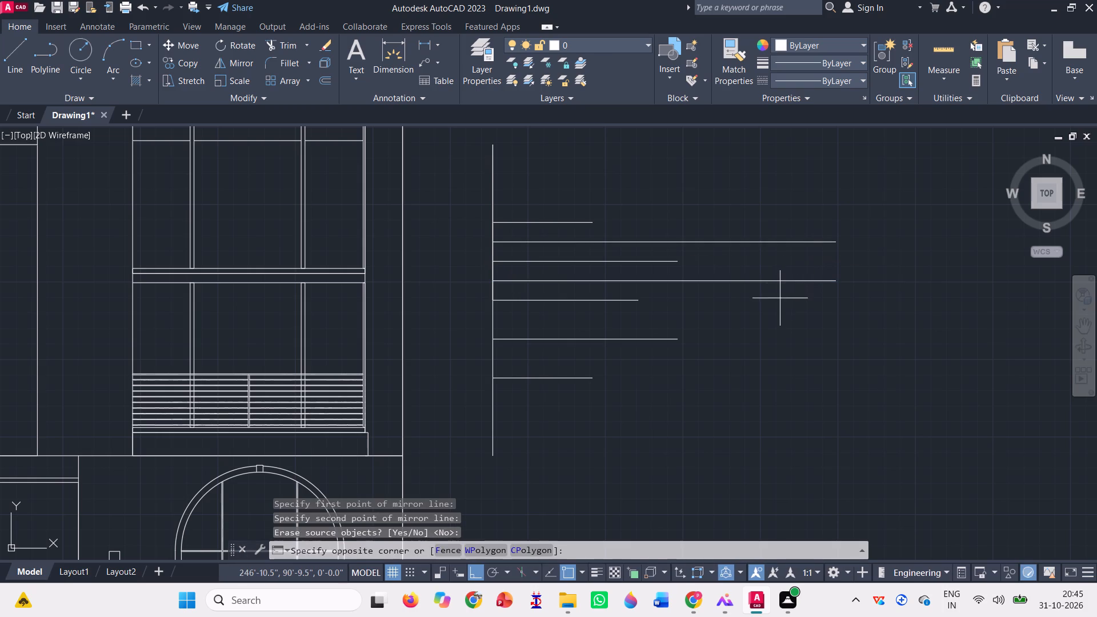
pyautogui.click(755, 262)
pyautogui.press('Delete')
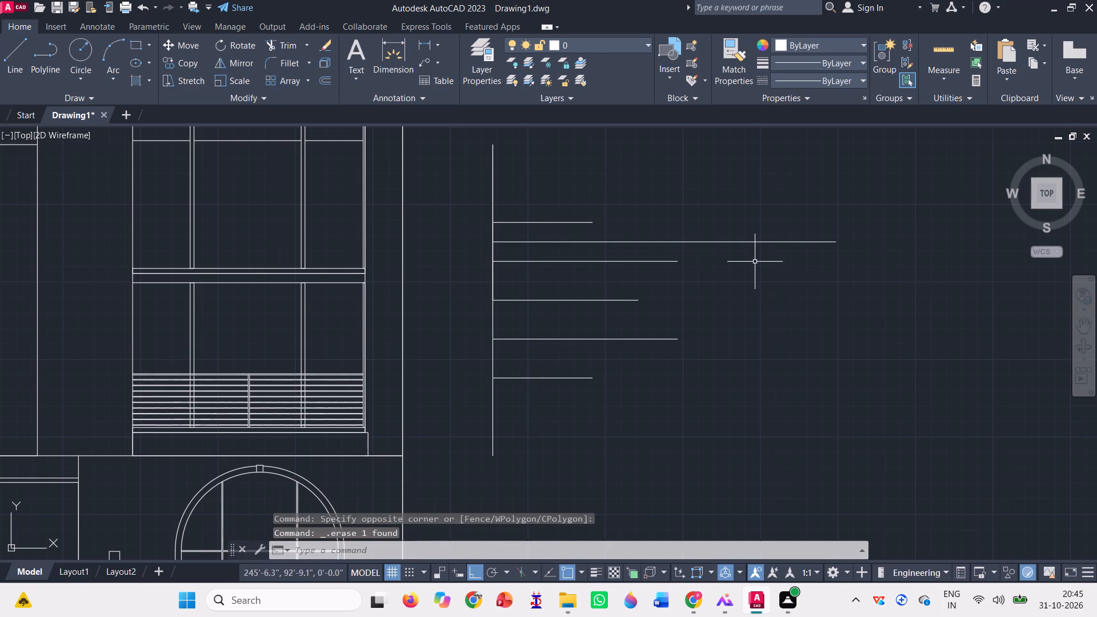
# Mirror the upper long horizontal line about the middle horizontal line, keeping the source line.
pyautogui.click(755, 262)
pyautogui.click(692, 202)
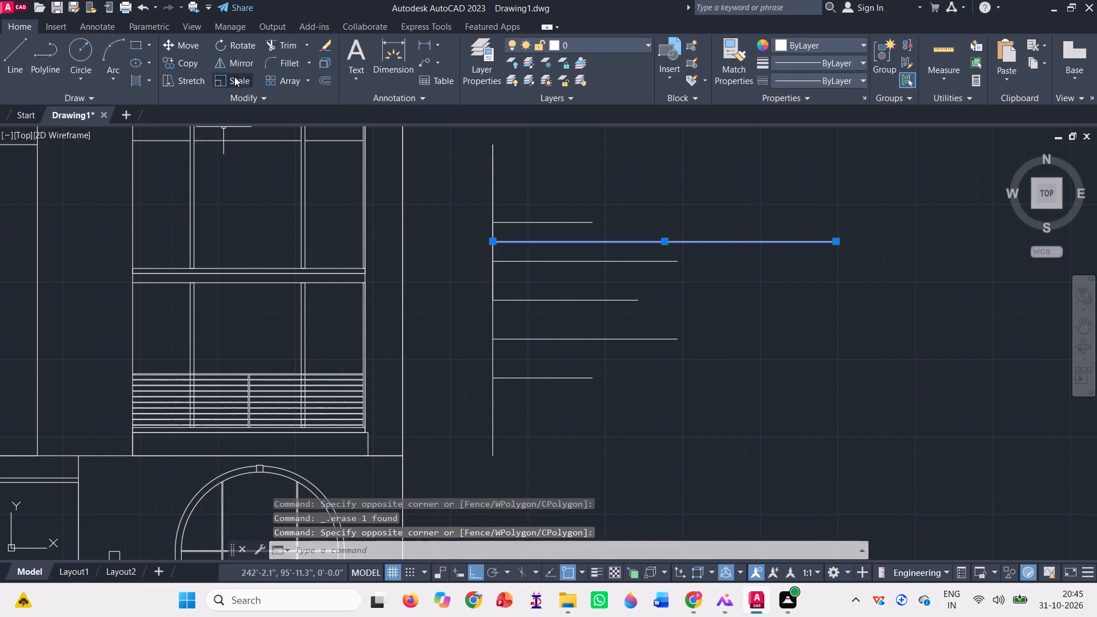
pyautogui.click(231, 59)
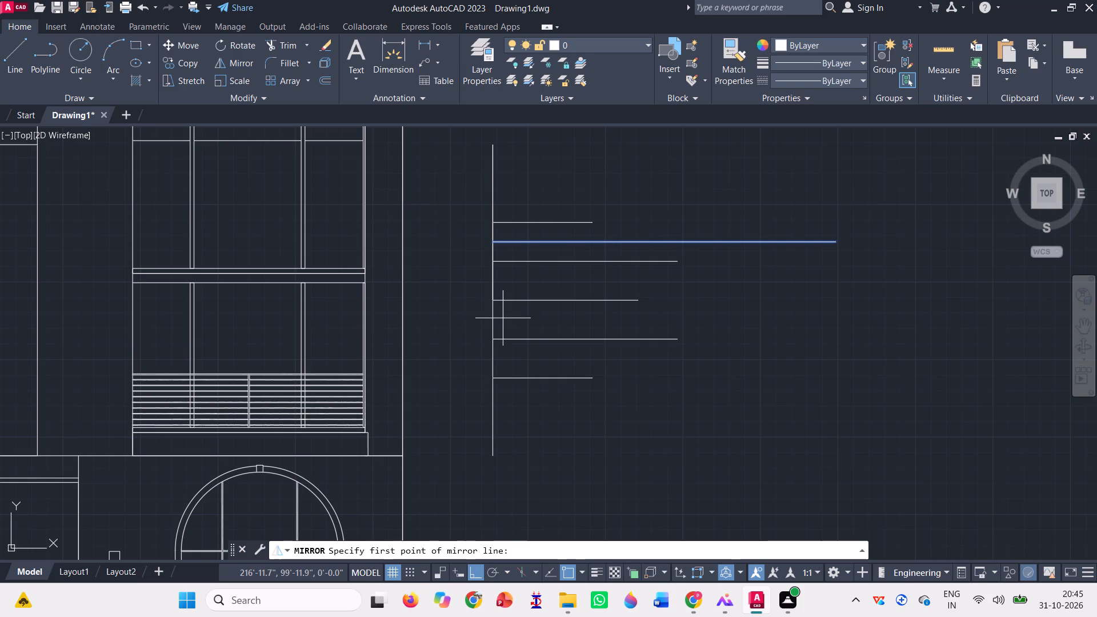
pyautogui.click(490, 299)
pyautogui.click(758, 302)
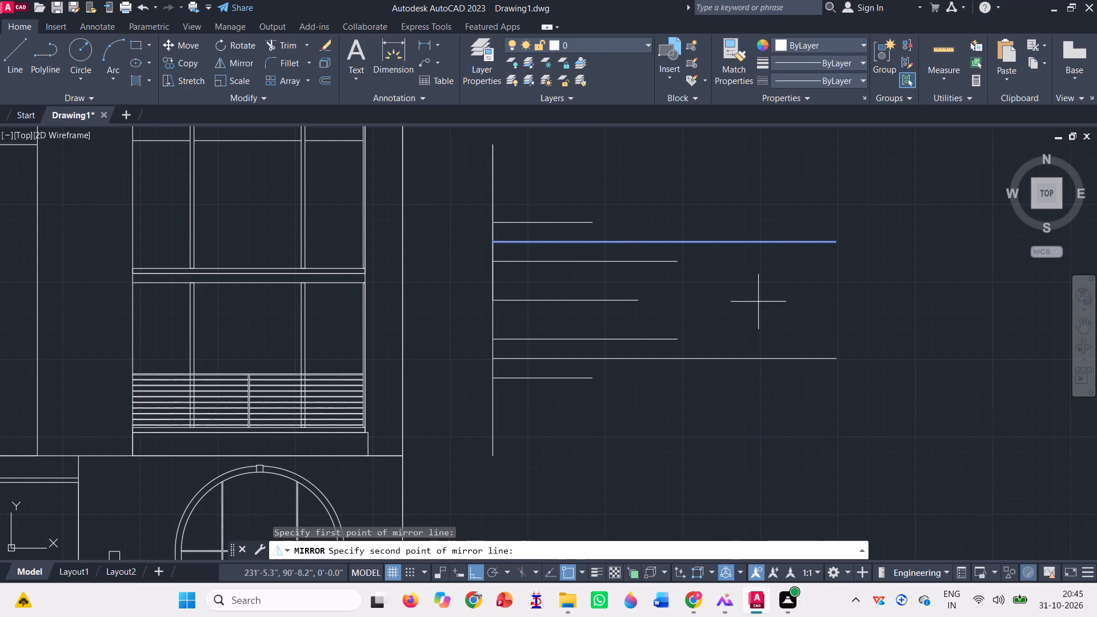
pyautogui.press('space')
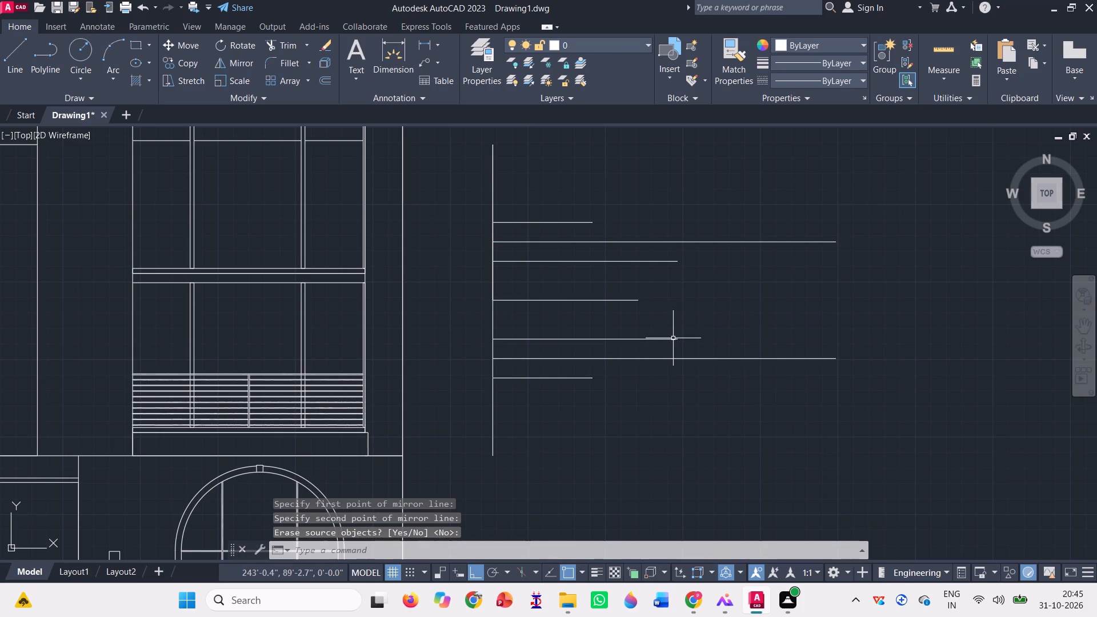
# Draw a narrow rectangle from the offset vertical line's top end down to the upper long horizontal line.
pyautogui.click(138, 48)
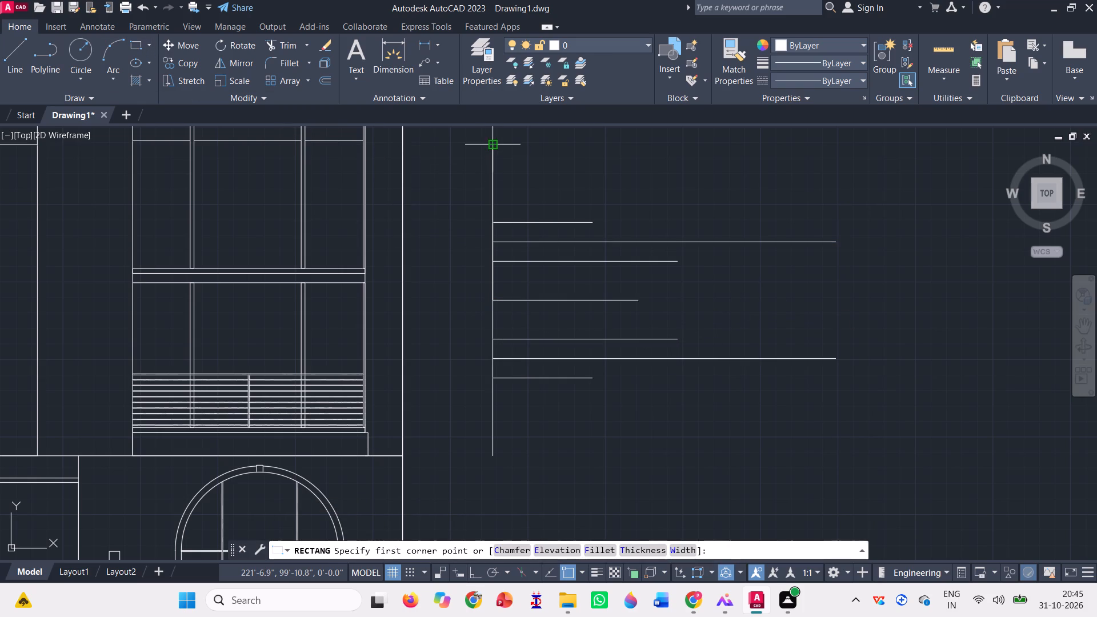
pyautogui.click(494, 142)
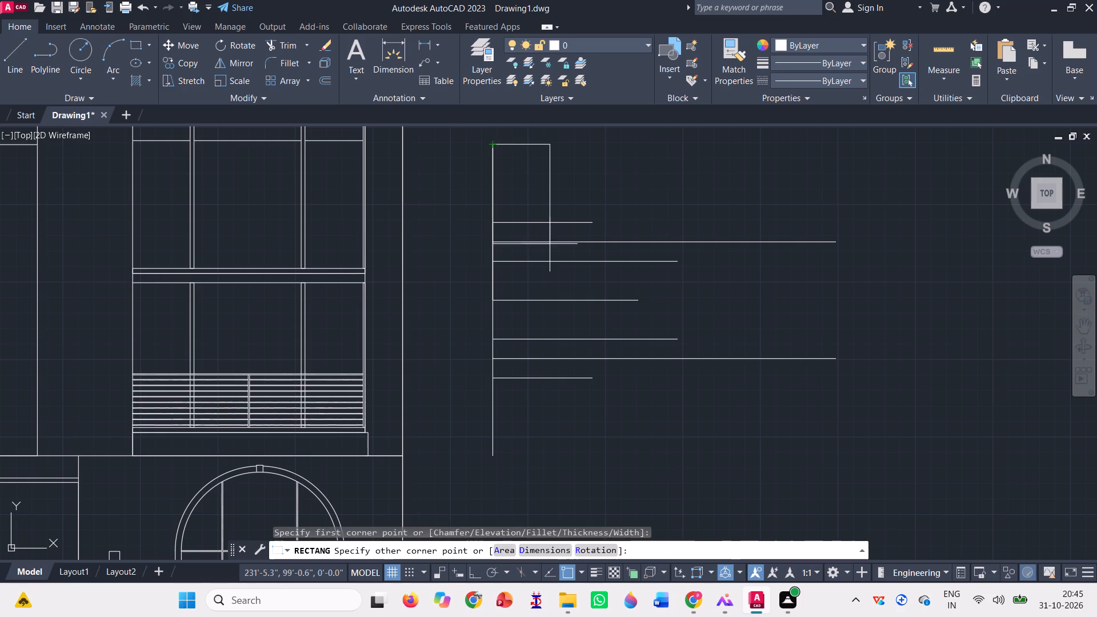
pyautogui.click(550, 238)
# Copy the rectangle twice straight down, stacking three equal rectangles end to end along the vertical line.
pyautogui.click(581, 189)
pyautogui.click(534, 158)
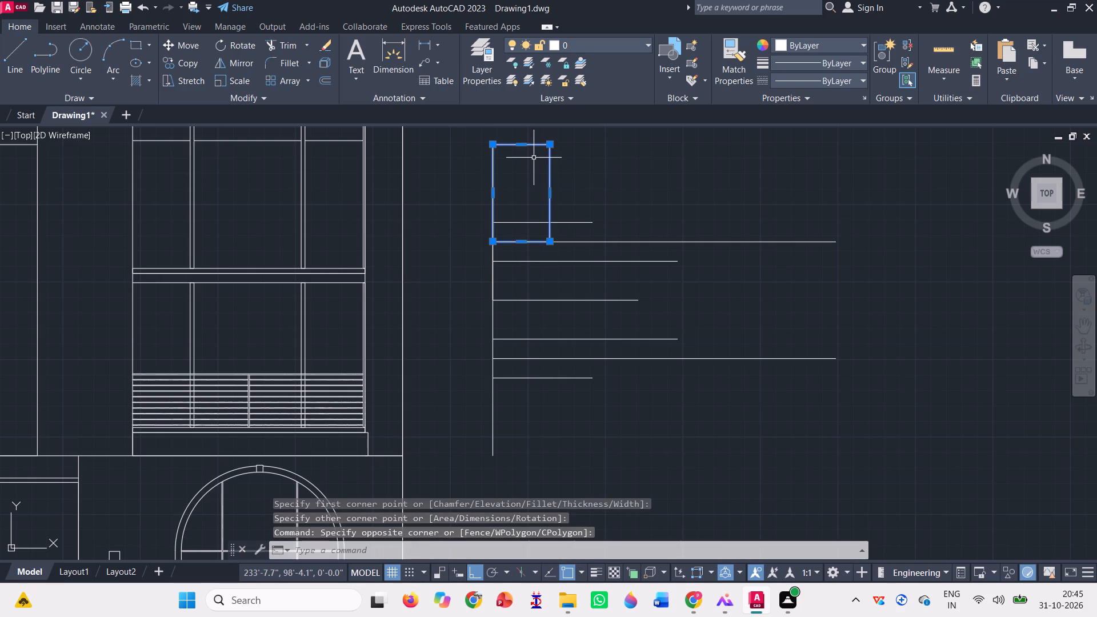
pyautogui.write('co')
pyautogui.press('space')
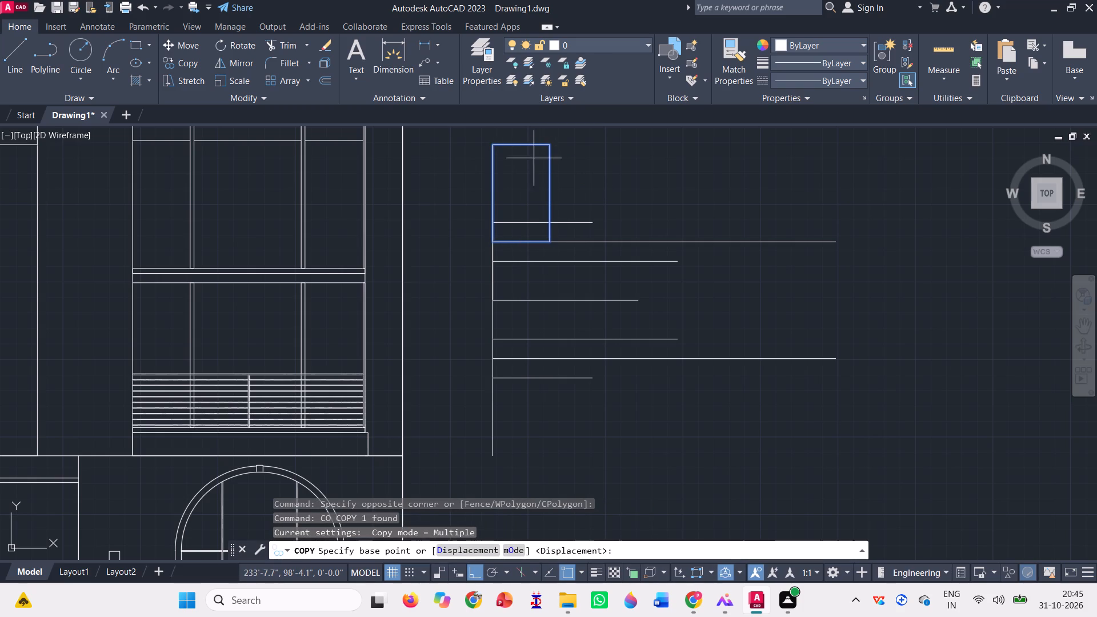
pyautogui.click(495, 143)
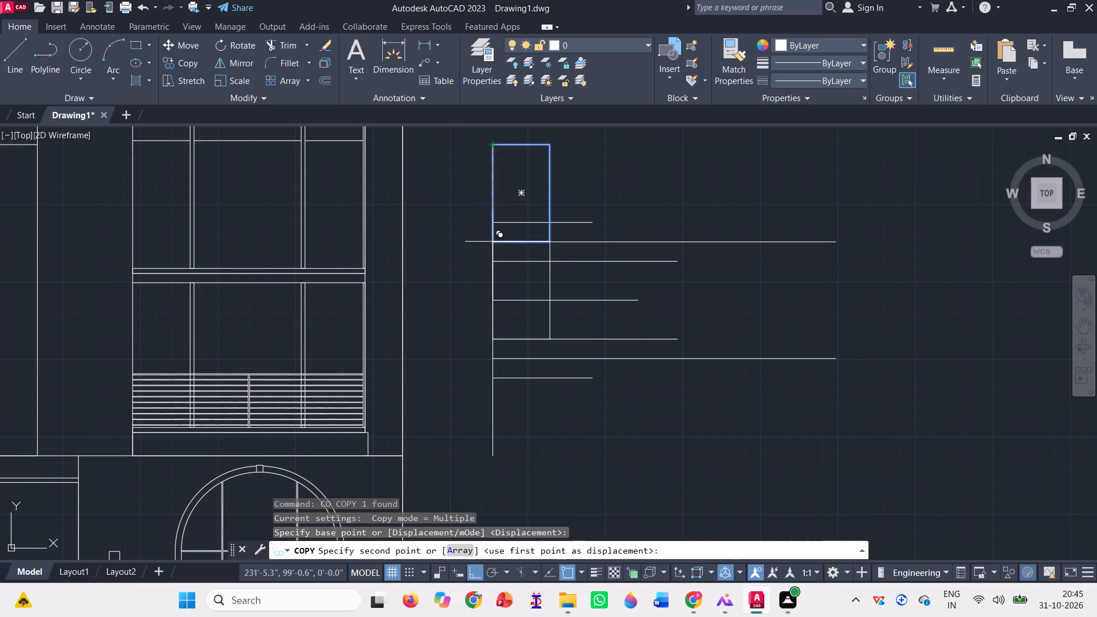
pyautogui.click(495, 239)
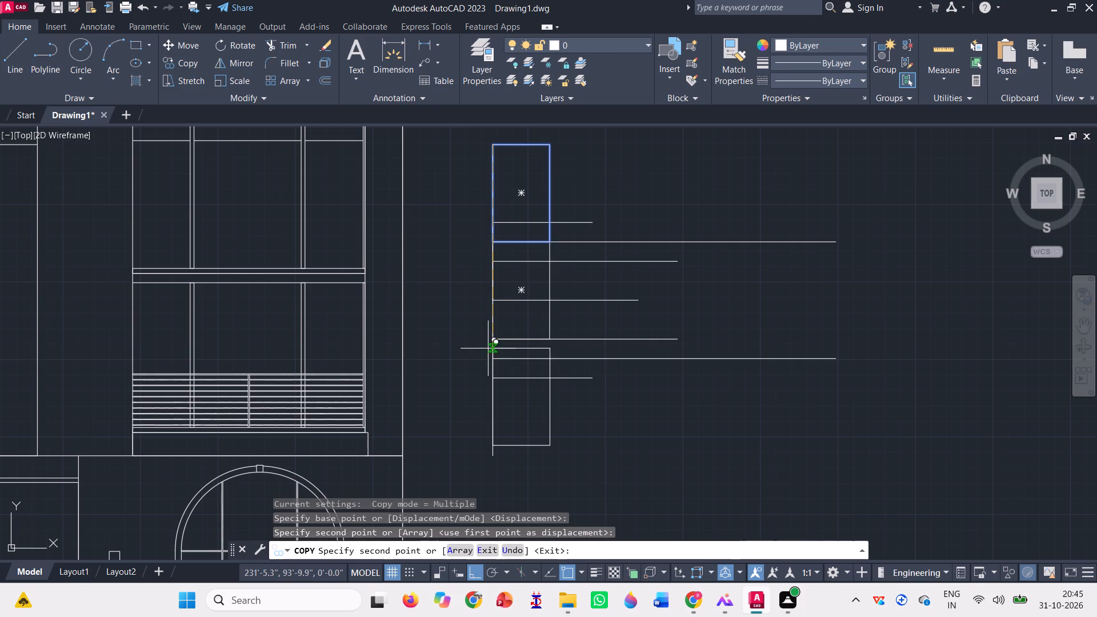
pyautogui.click(495, 338)
pyautogui.press('space')
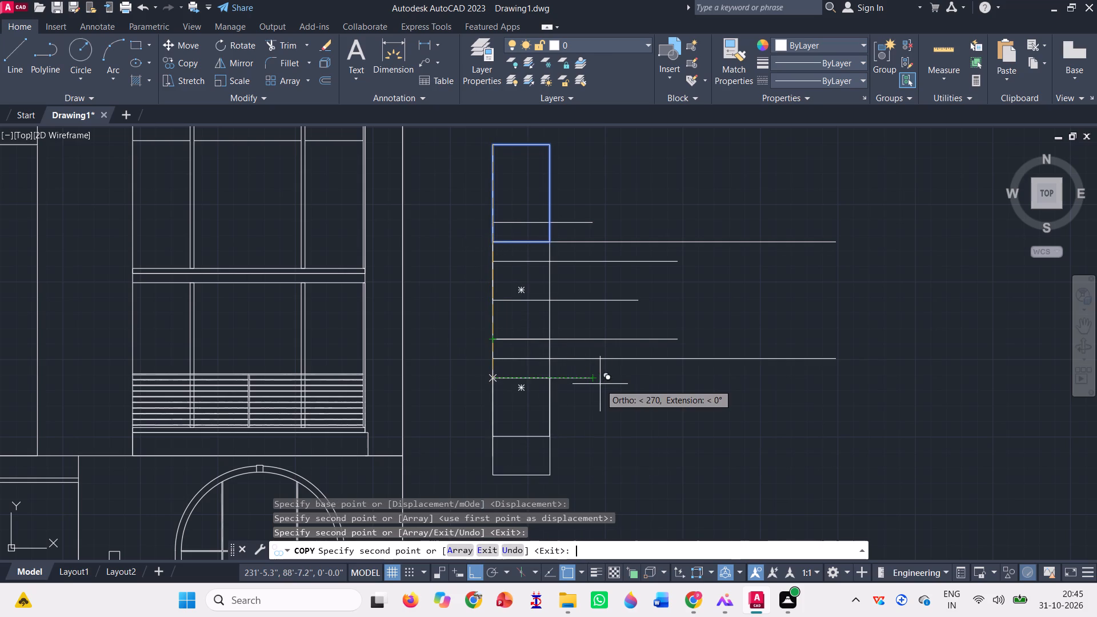
# Erase all seven horizontal guide lines crossing the stacked rectangles, keeping the rectangles and the vertical line.
pyautogui.scroll(1, 524, 457)
pyautogui.scroll(-1, 522, 451)
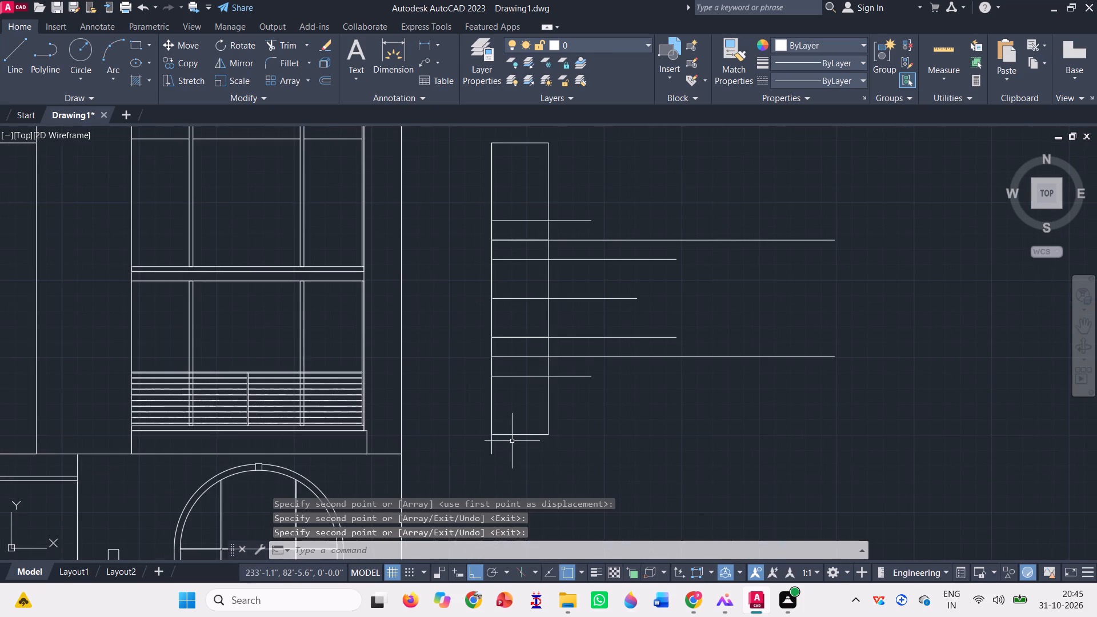
pyautogui.scroll(1, 507, 473)
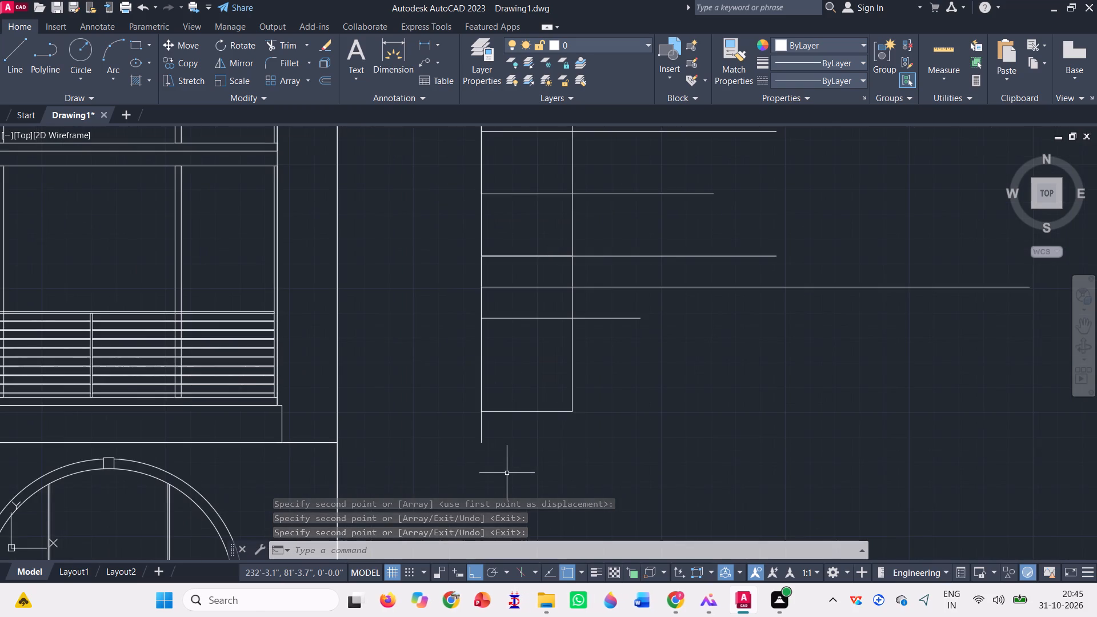
pyautogui.scroll(-2, 505, 471)
pyautogui.scroll(1, 571, 447)
pyautogui.scroll(-1, 659, 410)
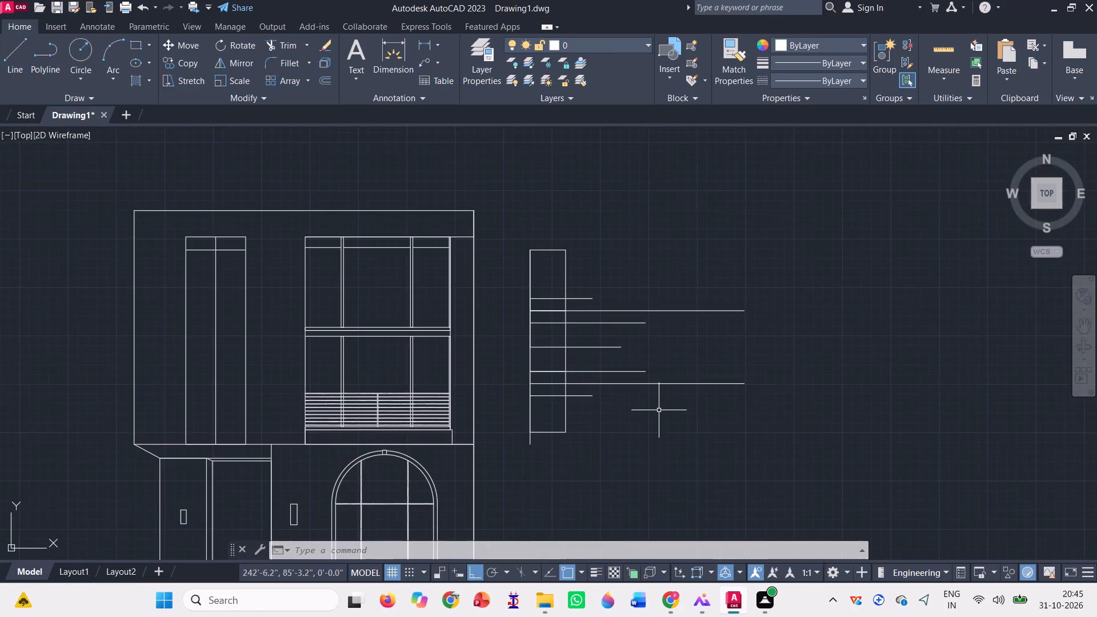
pyautogui.scroll(-1, 659, 410)
pyautogui.scroll(2, 659, 413)
pyautogui.click(642, 429)
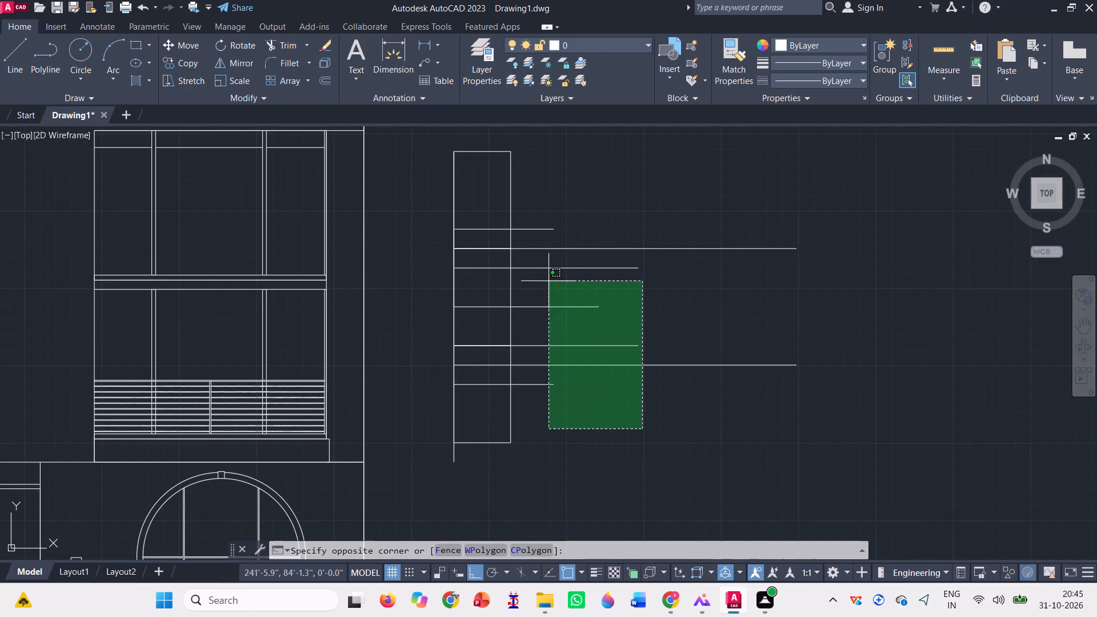
pyautogui.click(530, 213)
pyautogui.scroll(-1, 558, 294)
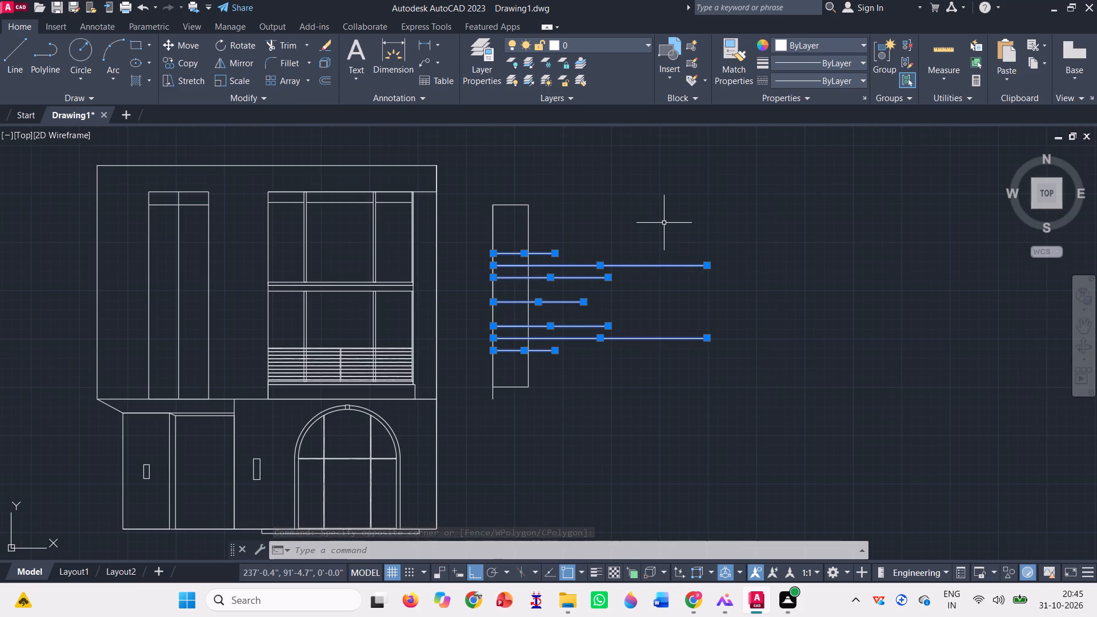
pyautogui.press('Delete')
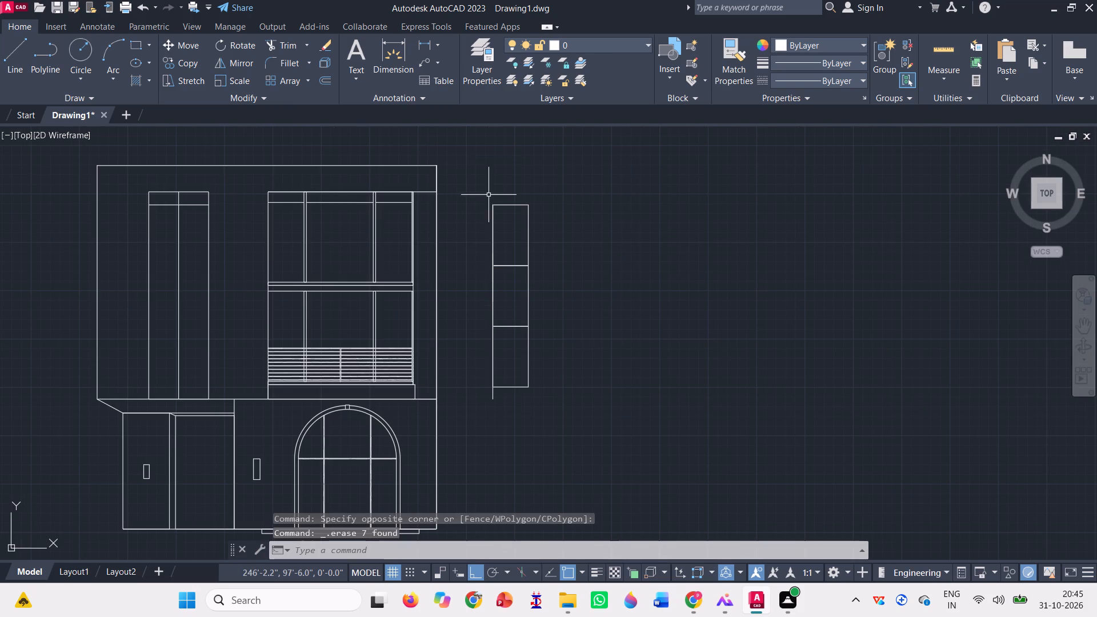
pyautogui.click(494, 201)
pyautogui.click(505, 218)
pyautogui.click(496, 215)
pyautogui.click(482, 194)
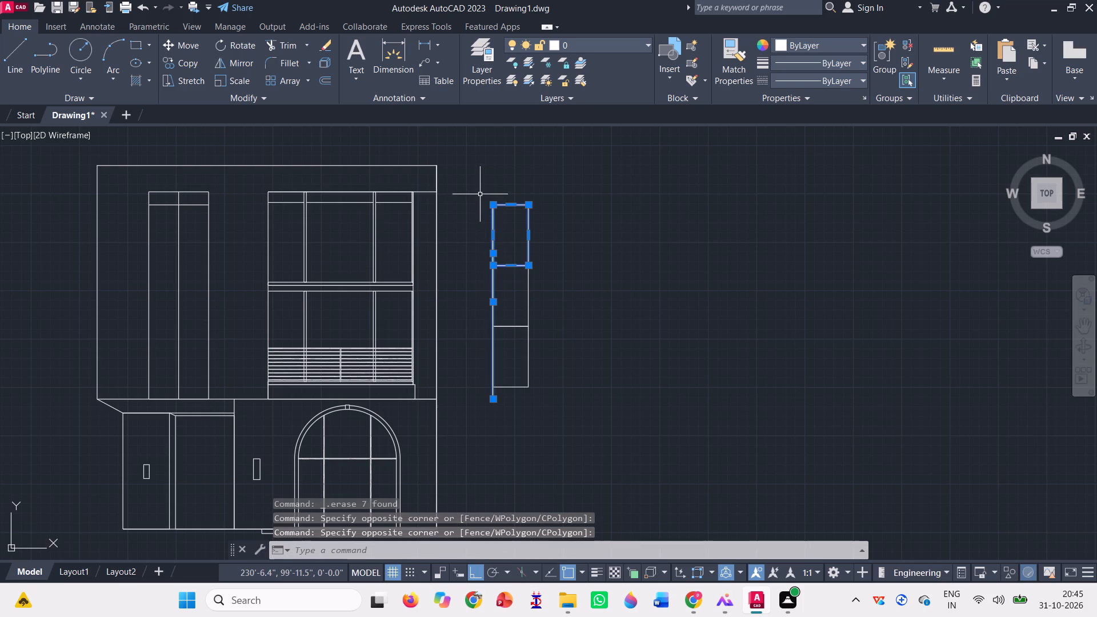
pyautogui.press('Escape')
# Move the top rectangle horizontally into the tall narrow window, against its left edge and below the top band line.
pyautogui.click(539, 237)
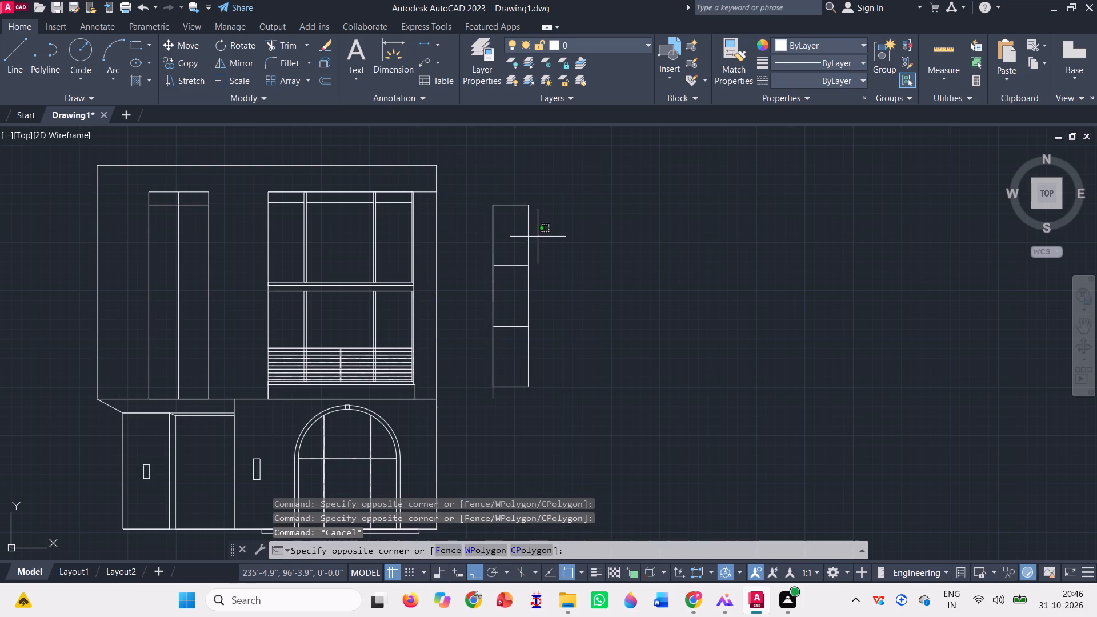
pyautogui.click(519, 219)
pyautogui.press('c')
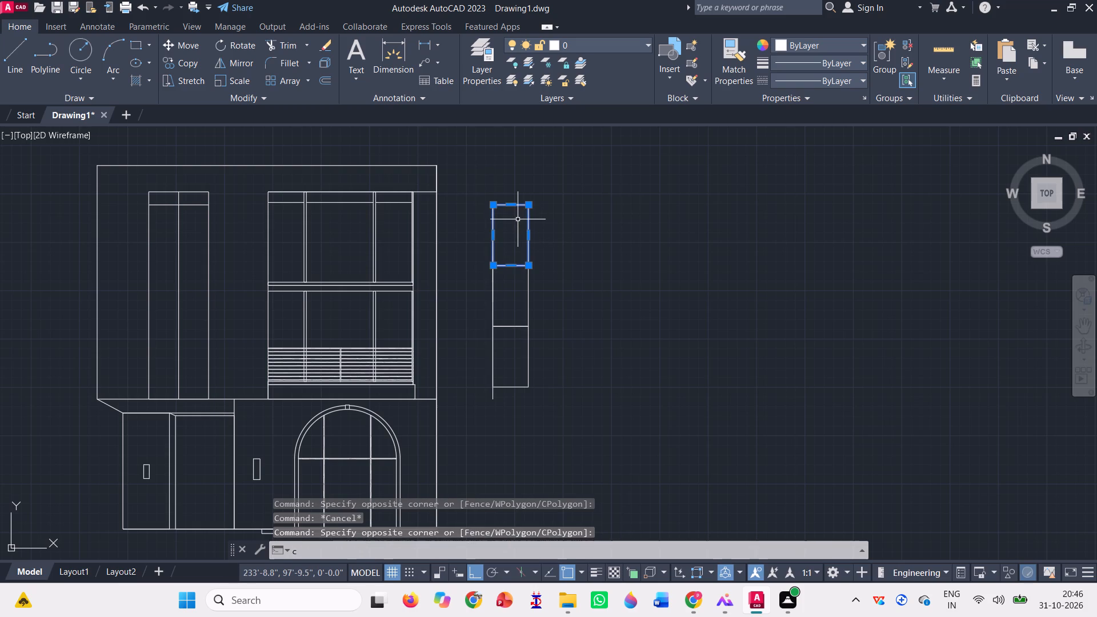
pyautogui.press('BackSpace')
pyautogui.write('m')
pyautogui.press('space')
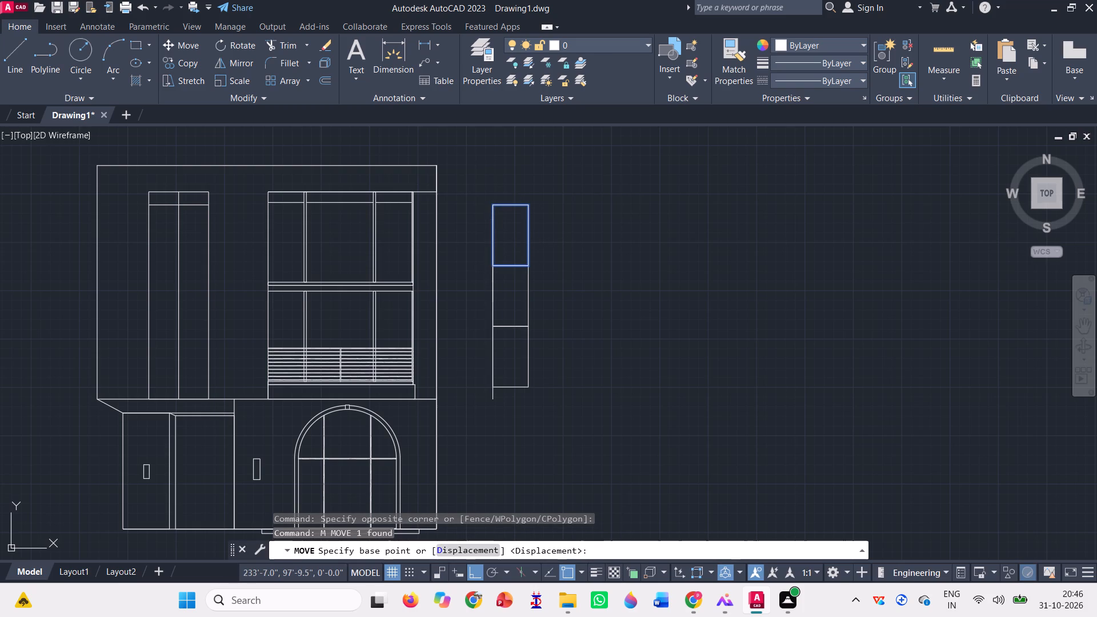
pyautogui.click(492, 203)
pyautogui.scroll(2, 173, 202)
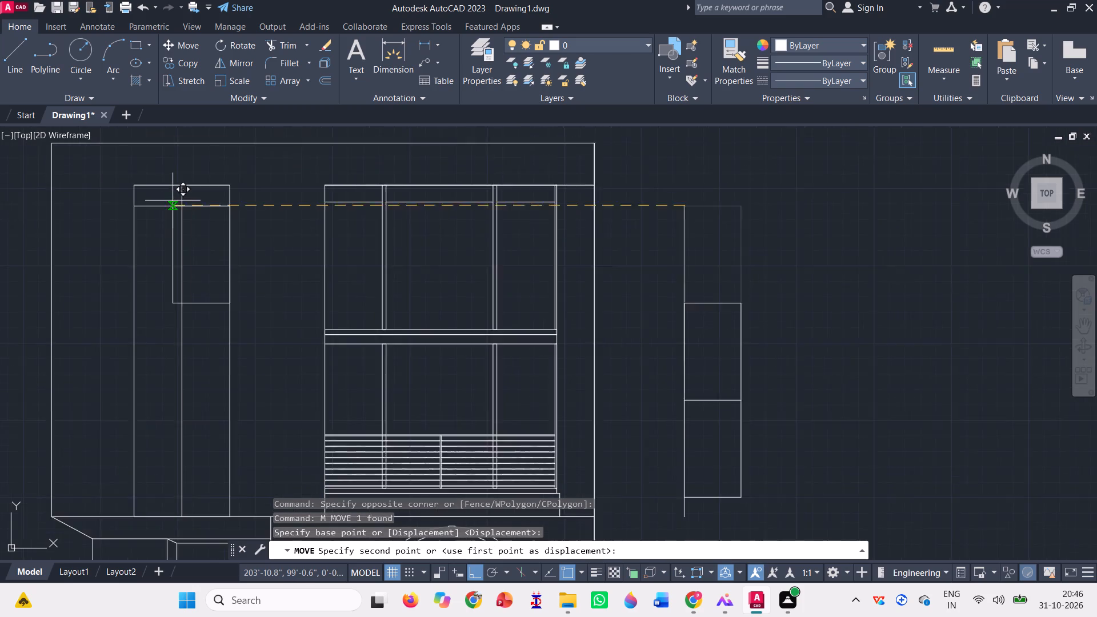
pyautogui.click(111, 205)
# Move the middle rectangle across into the tall narrow window, placing its upper right corner on the window's right edge.
pyautogui.scroll(-2, 229, 214)
pyautogui.click(566, 288)
pyautogui.click(559, 276)
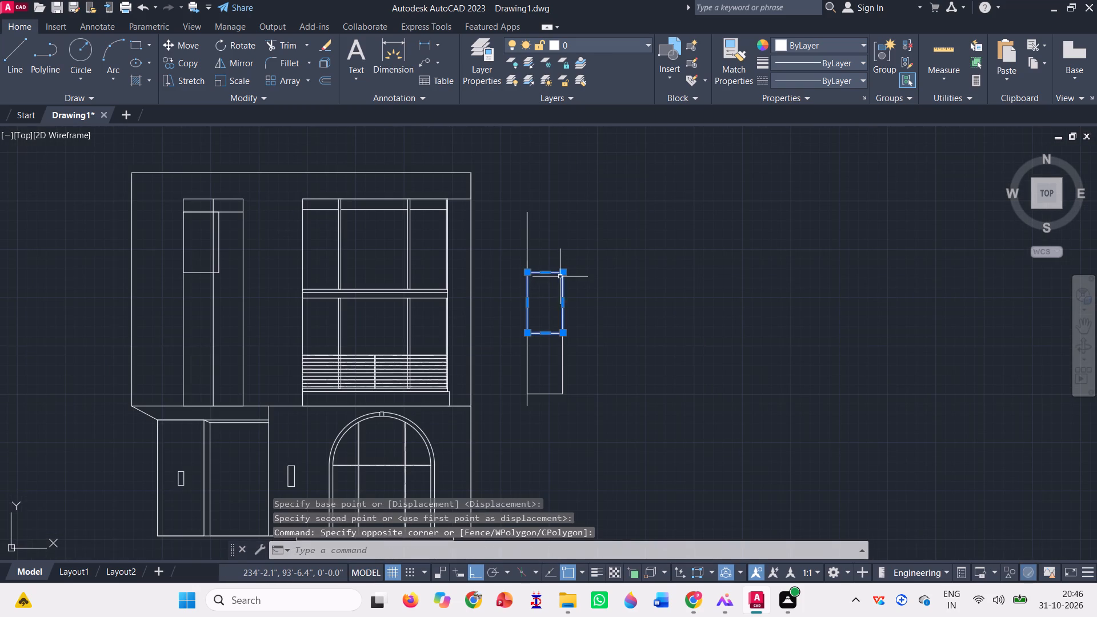
pyautogui.write('m')
pyautogui.press('space')
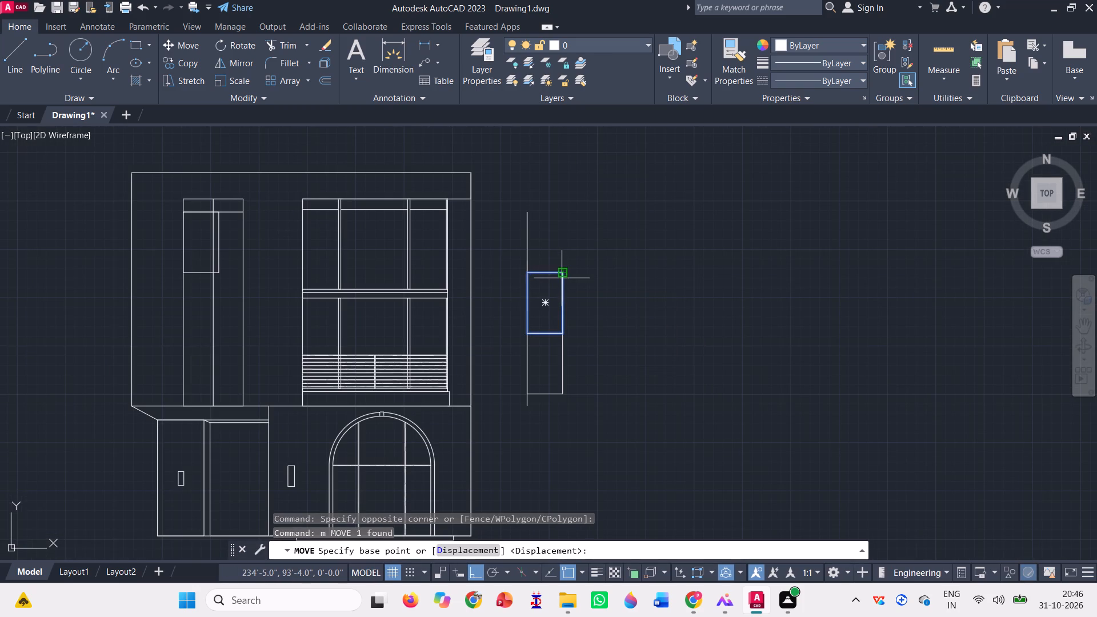
pyautogui.click(558, 270)
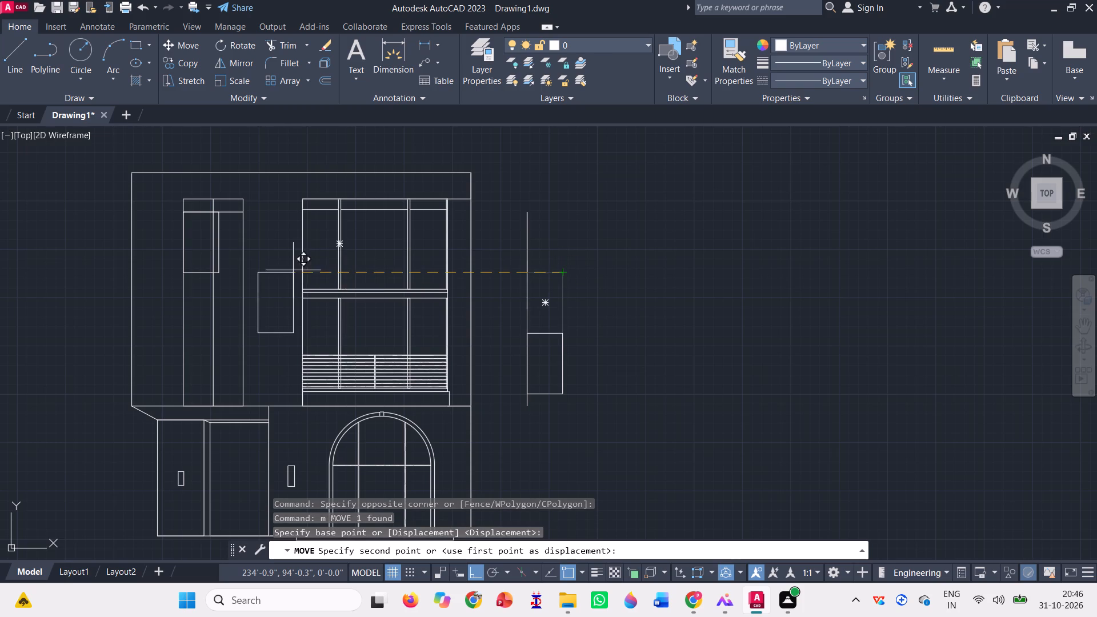
pyautogui.scroll(2, 261, 259)
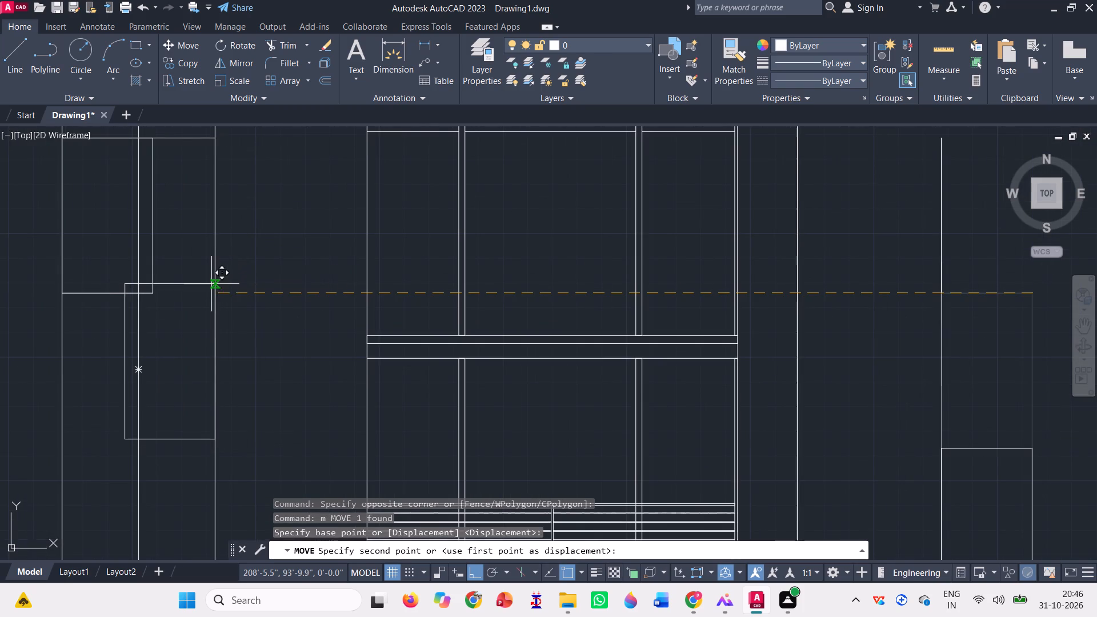
pyautogui.click(211, 283)
# Move the middle rectangle straight down so its top edge lines up with the bottom edge of the upper rectangle.
pyautogui.click(195, 283)
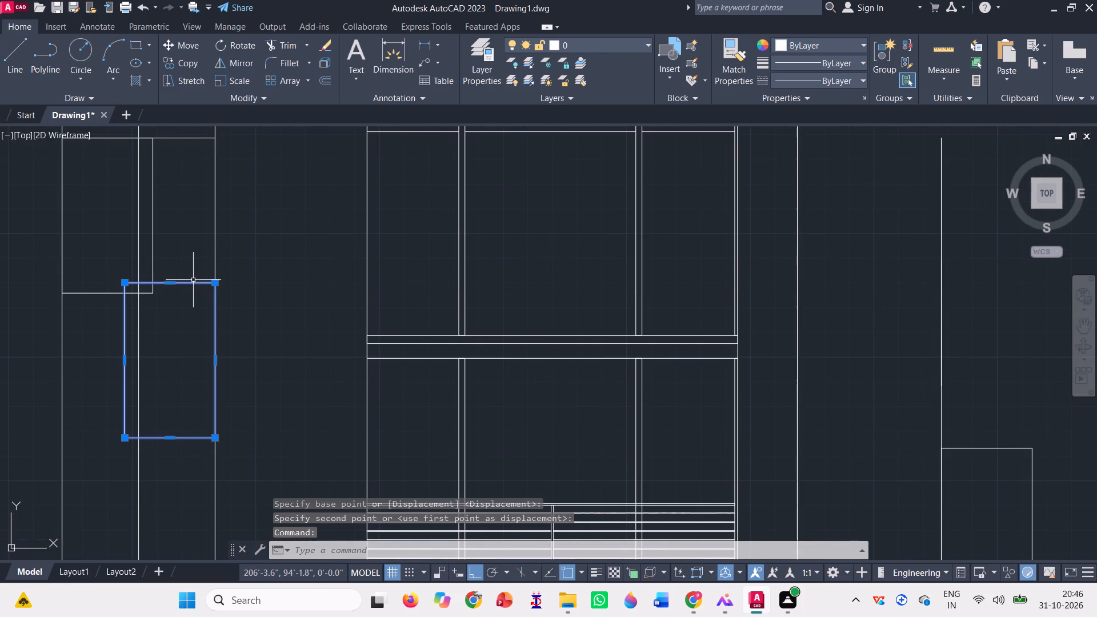
pyautogui.write('m')
pyautogui.press('space')
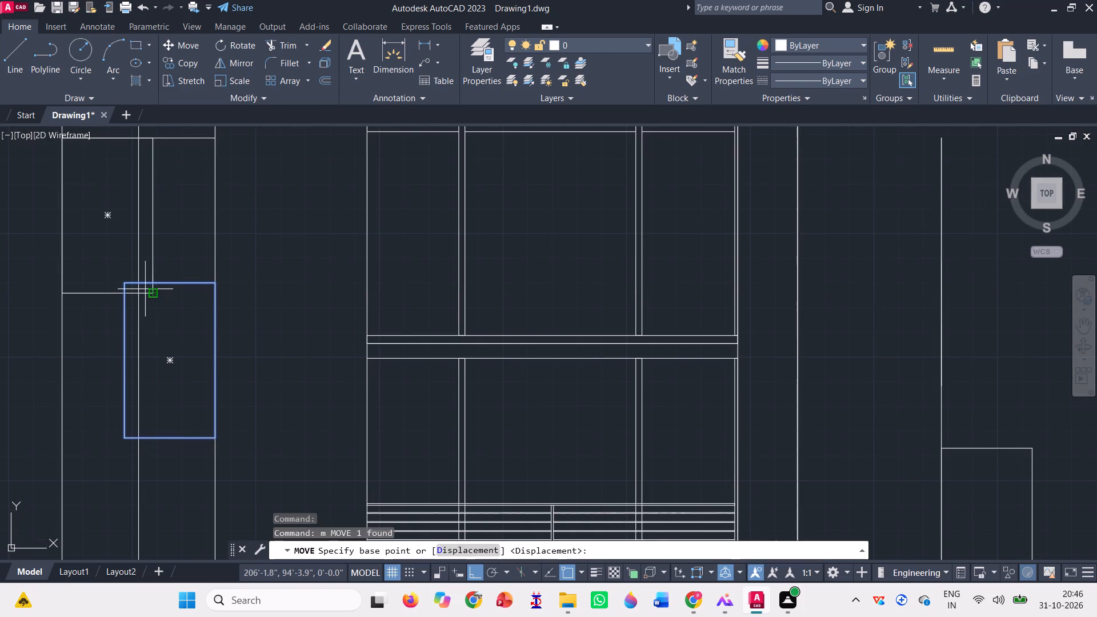
pyautogui.scroll(2, 145, 289)
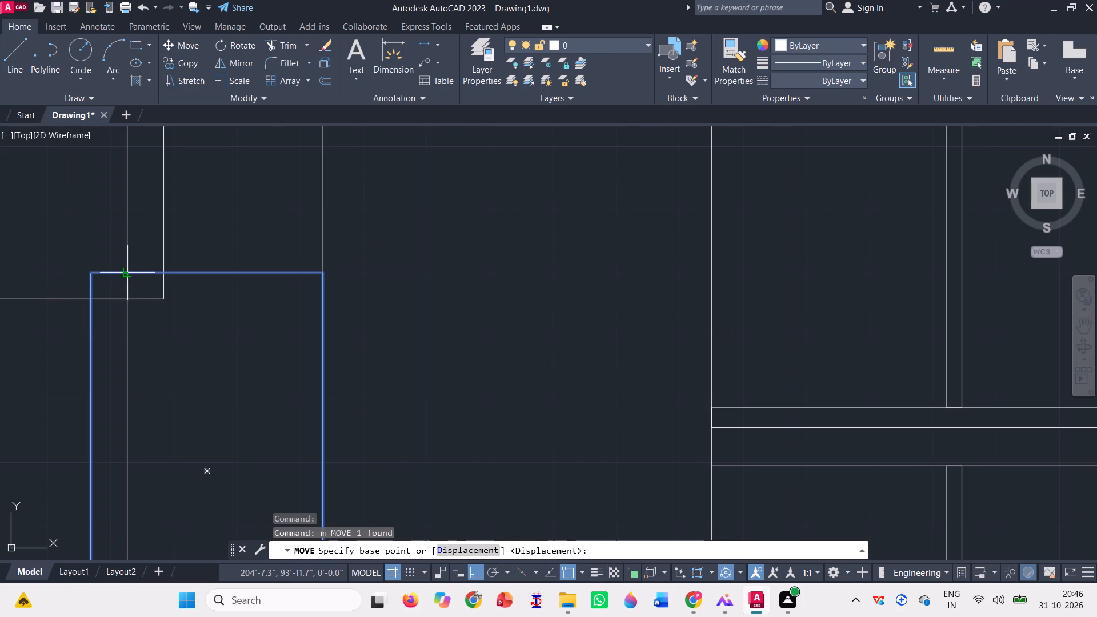
pyautogui.click(127, 270)
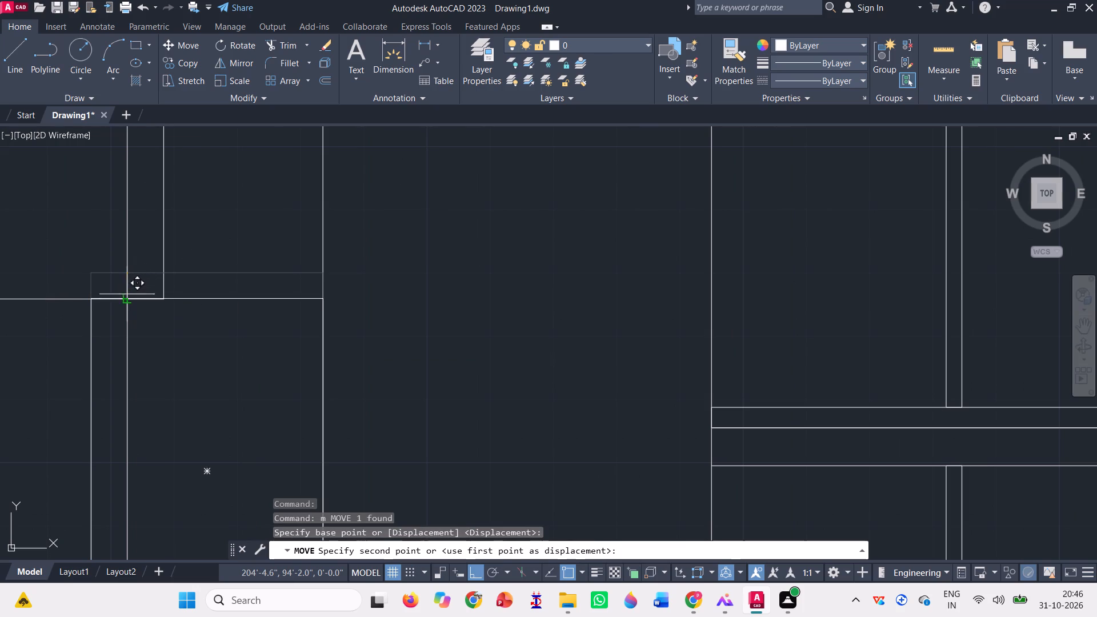
pyautogui.click(126, 295)
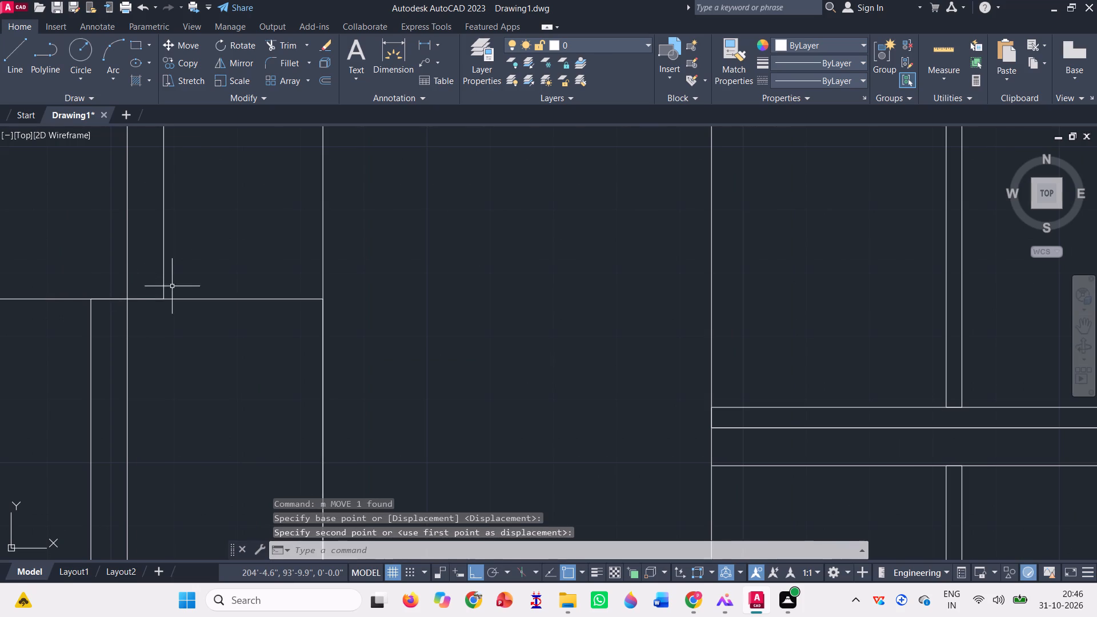
# Move the last loose rectangle into the tall narrow window, placing its lower left corner on the window's bottom left corner.
pyautogui.scroll(-3, 172, 285)
pyautogui.scroll(3, 221, 317)
pyautogui.scroll(-2, 218, 319)
pyautogui.scroll(-2, 268, 319)
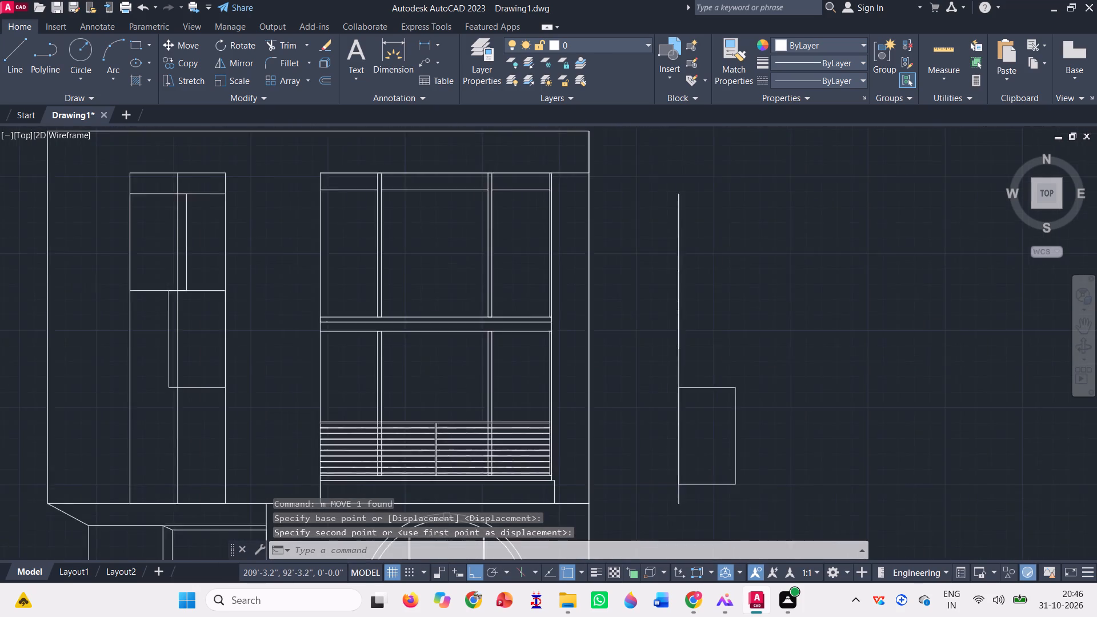
pyautogui.click(573, 379)
pyautogui.click(552, 355)
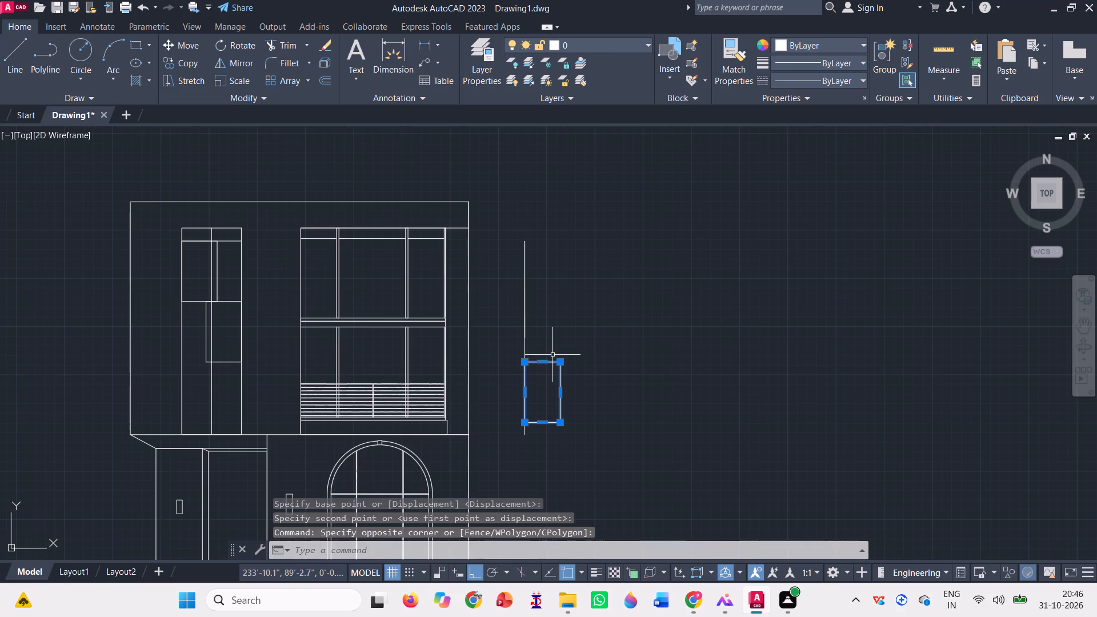
pyautogui.write('m')
pyautogui.press('space')
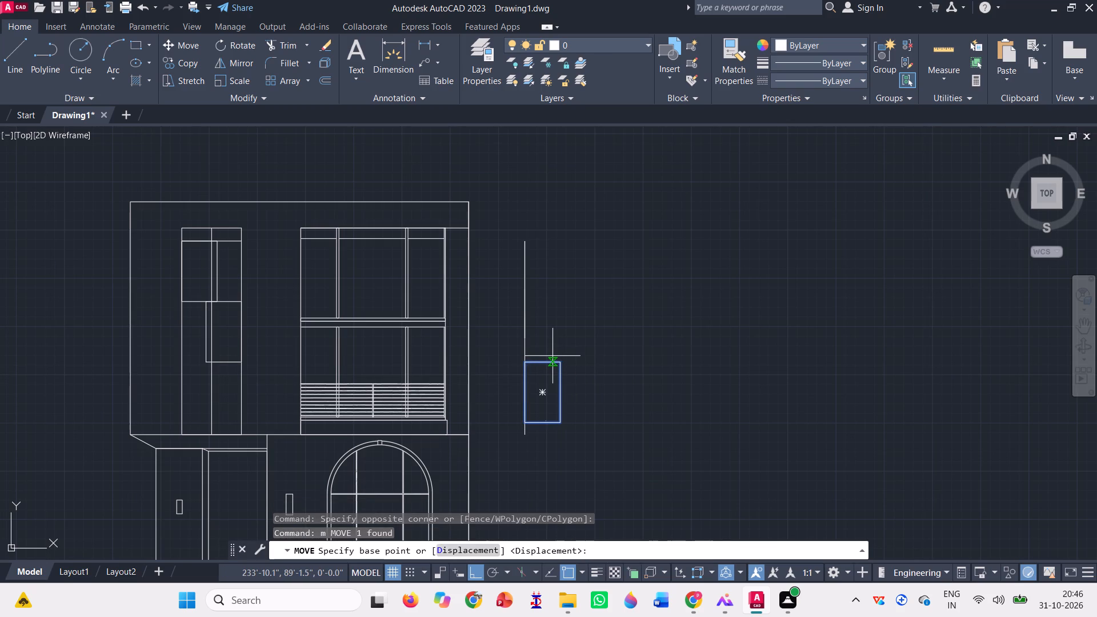
pyautogui.click(529, 420)
pyautogui.scroll(2, 176, 410)
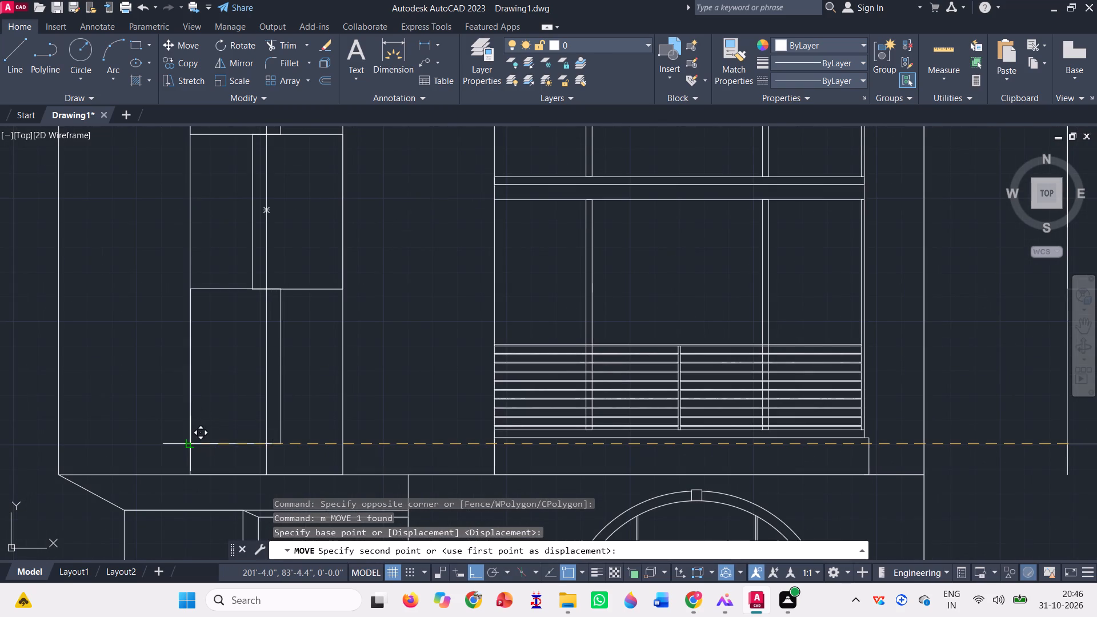
pyautogui.click(186, 470)
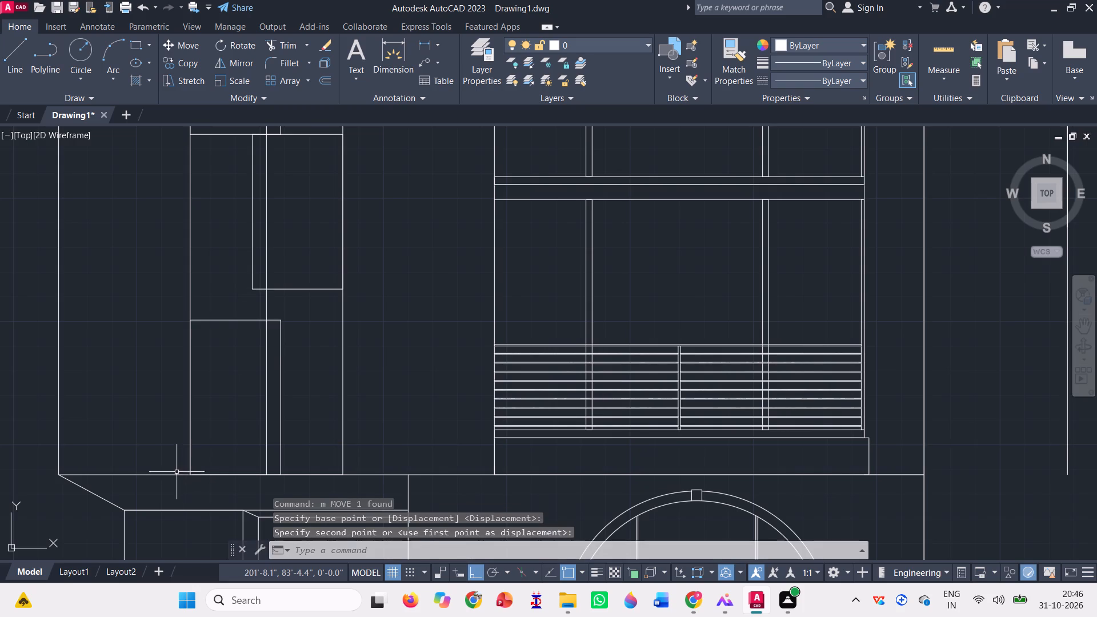
# Move the middle rectangle straight down until its bottom edge lines up with the top edge of the bottom rectangle.
pyautogui.scroll(-1, 177, 470)
pyautogui.click(255, 363)
pyautogui.click(247, 346)
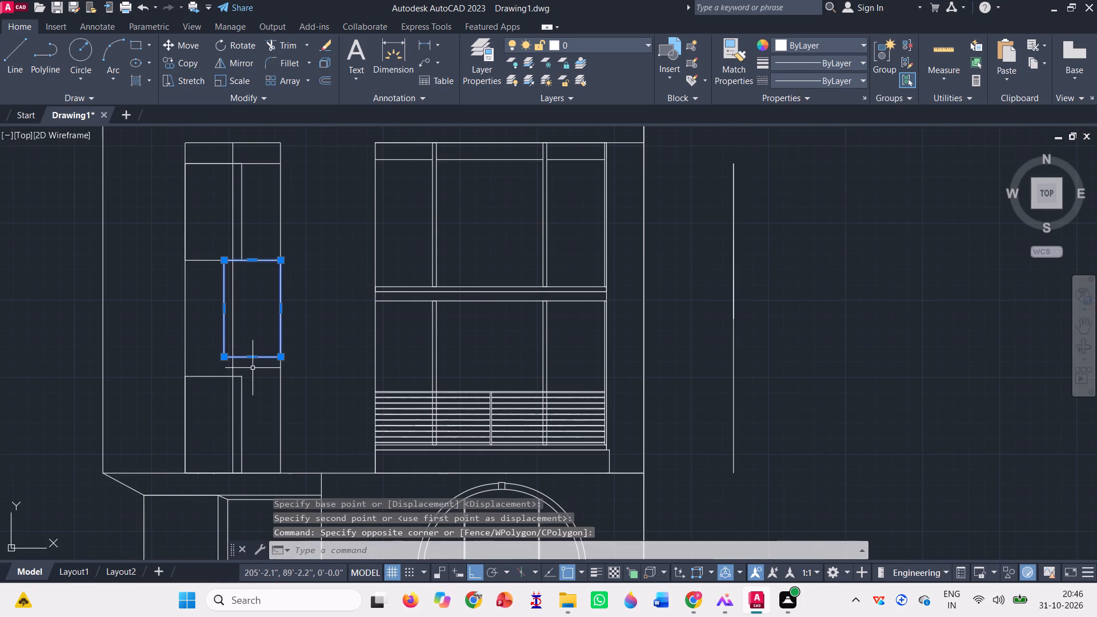
pyautogui.write('m')
pyautogui.press('space')
pyautogui.scroll(2, 238, 358)
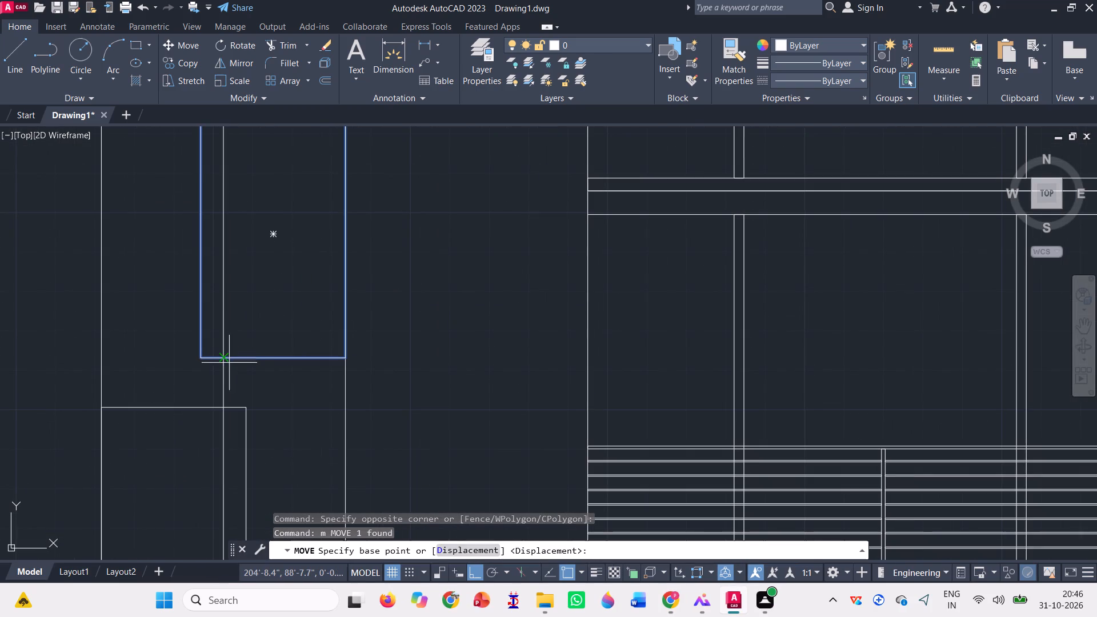
pyautogui.click(226, 355)
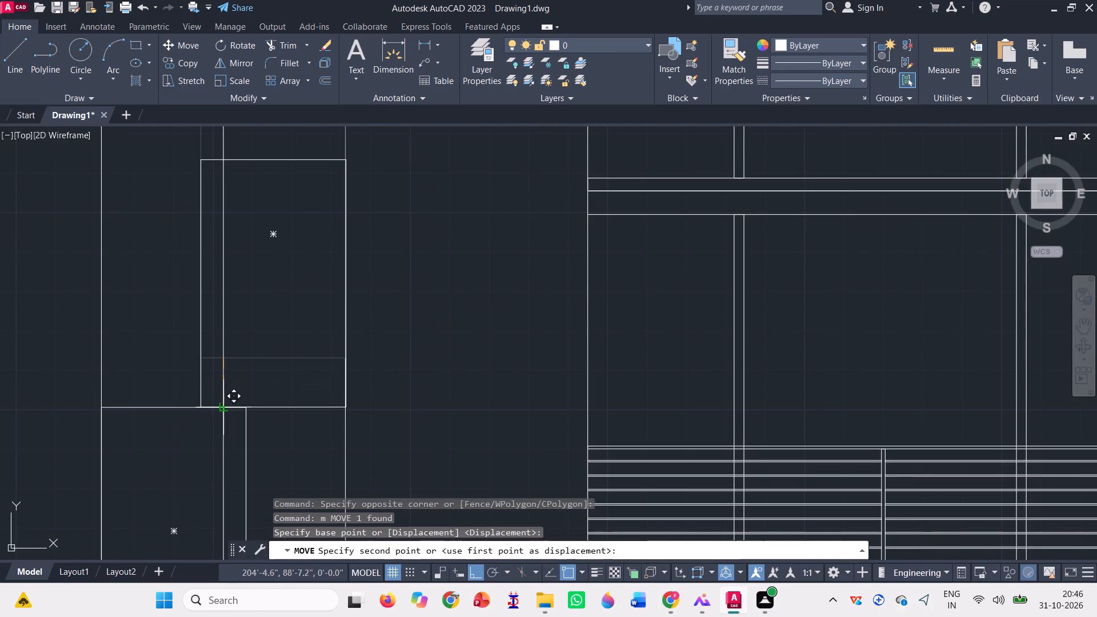
pyautogui.click(221, 408)
# Move the top rectangle straight down until its bottom edge lines up with the top edge of the middle rectangle.
pyautogui.scroll(-2, 218, 411)
pyautogui.click(239, 306)
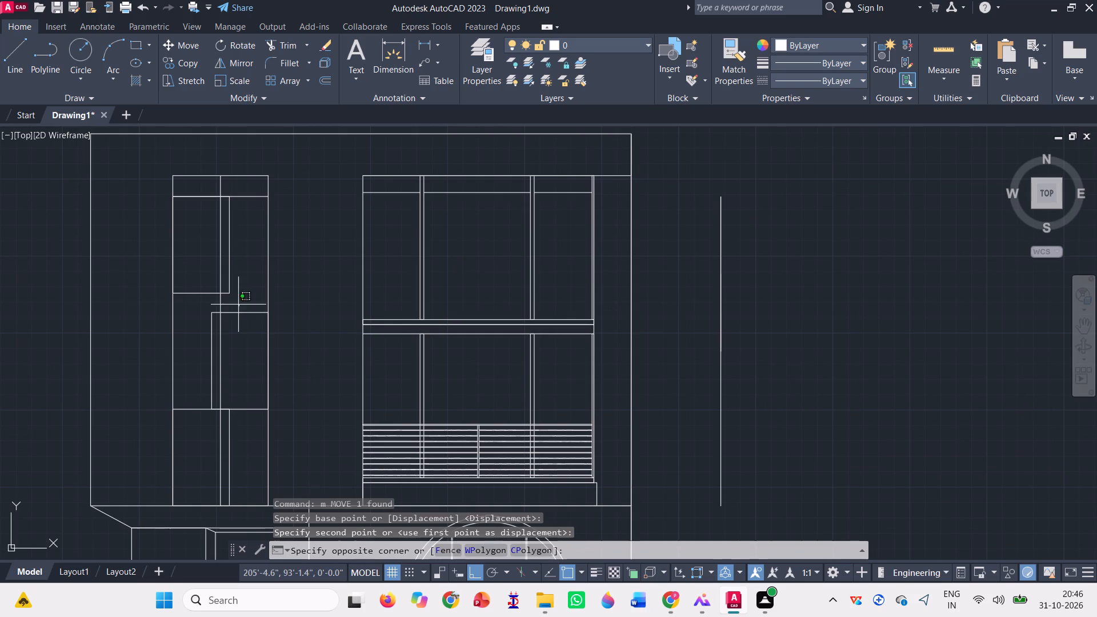
pyautogui.click(227, 288)
pyautogui.write('m')
pyautogui.press('space')
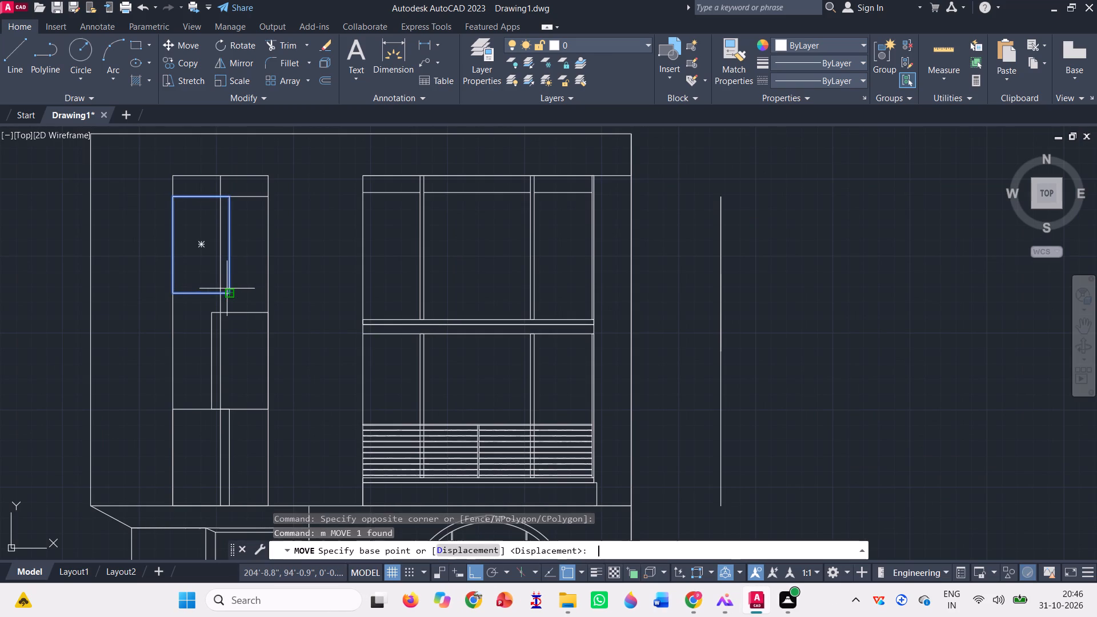
pyautogui.scroll(3, 223, 295)
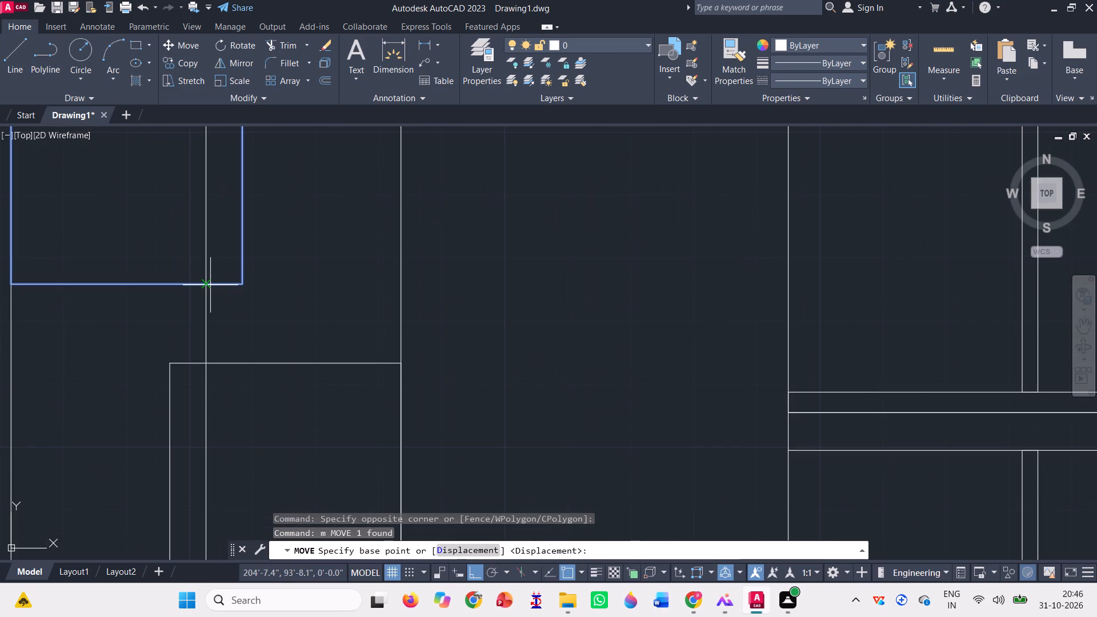
pyautogui.click(207, 284)
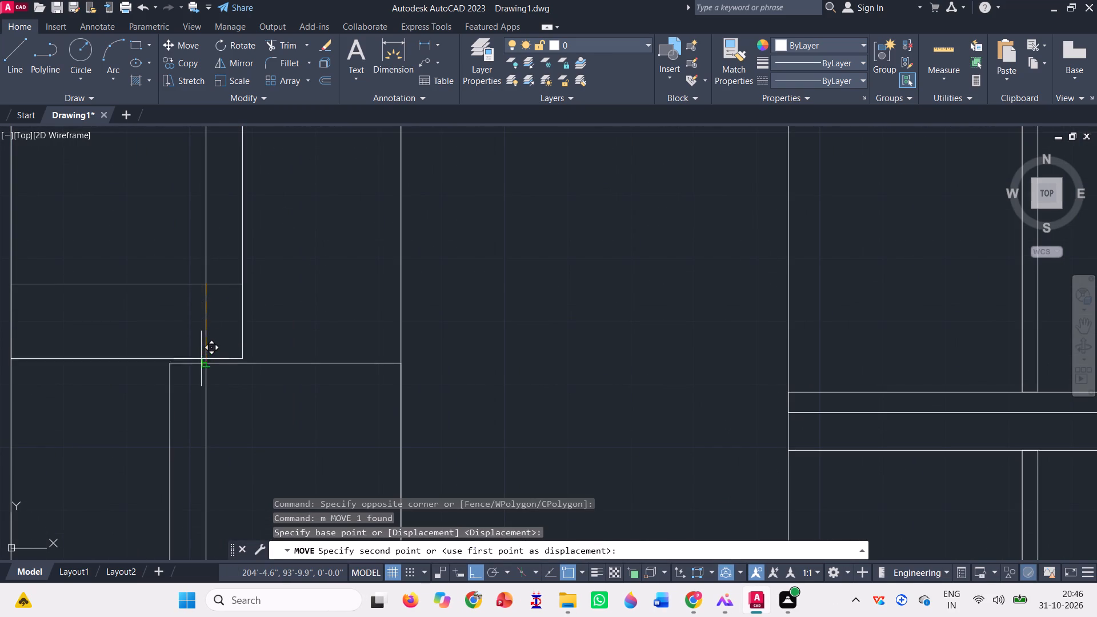
pyautogui.click(203, 363)
# Move the tall window's horizontal band line down onto the top edge of the upper rectangle.
pyautogui.scroll(-3, 241, 358)
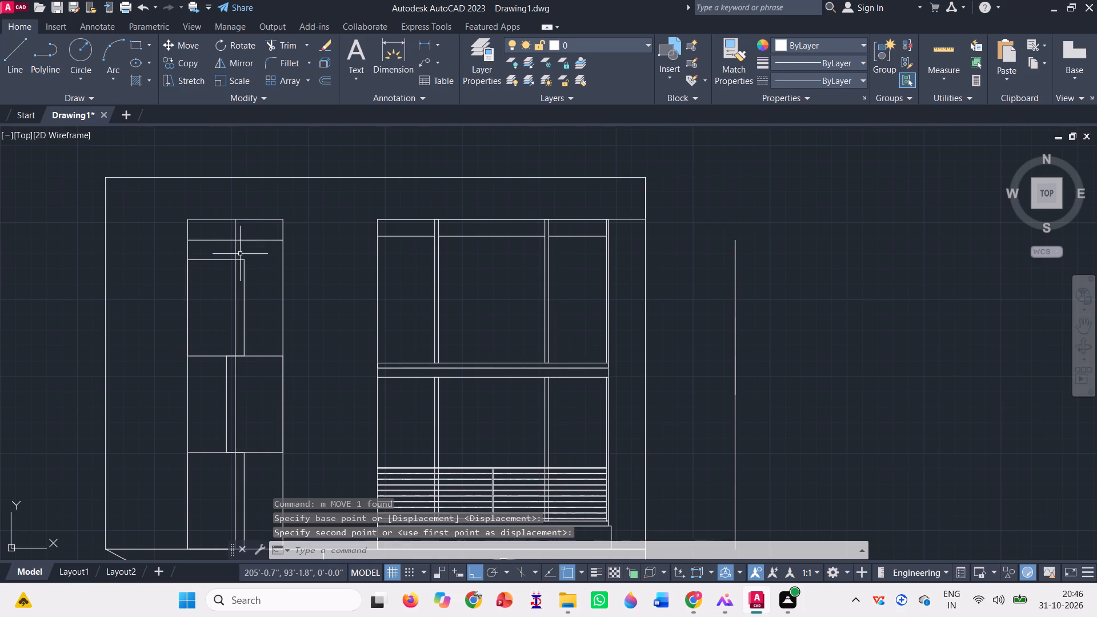
pyautogui.click(245, 243)
pyautogui.click(243, 239)
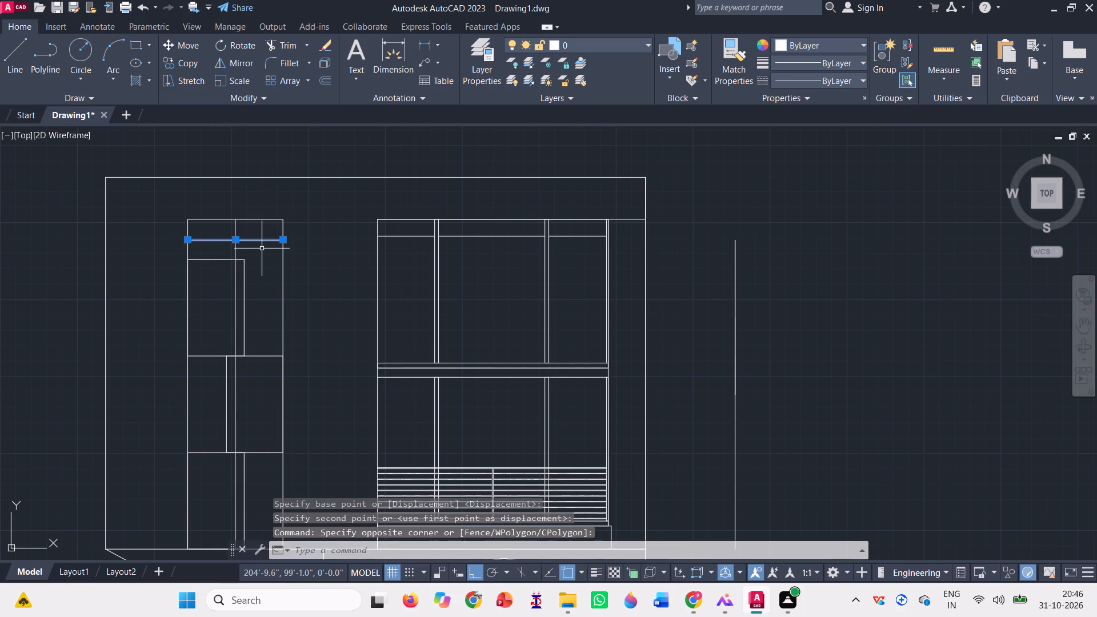
pyautogui.write('m')
pyautogui.press('space')
pyautogui.scroll(1, 262, 249)
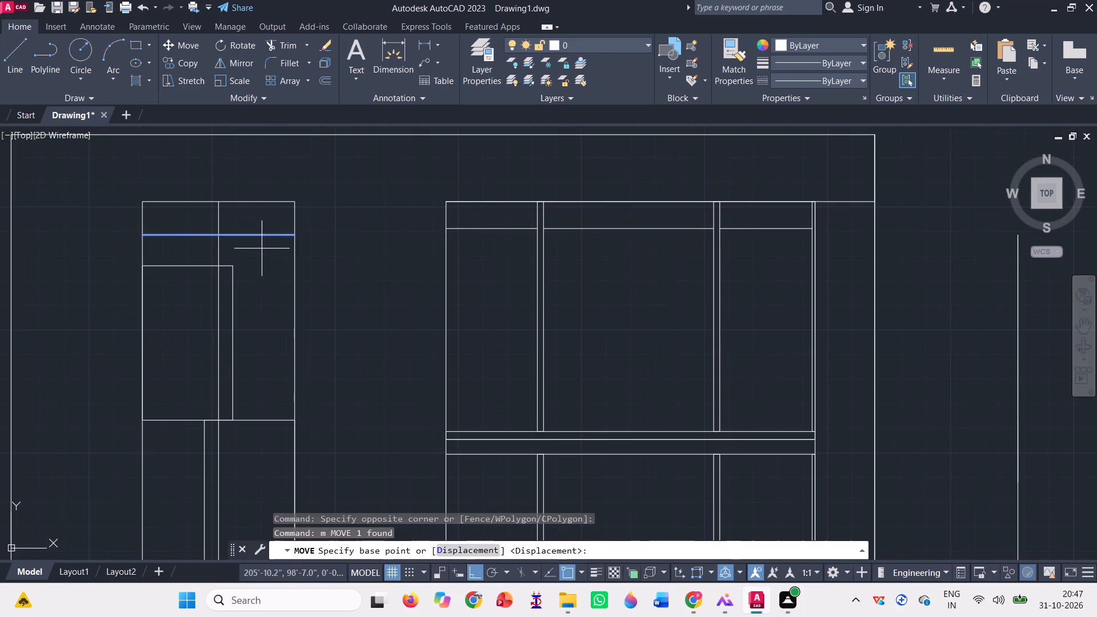
pyautogui.click(217, 233)
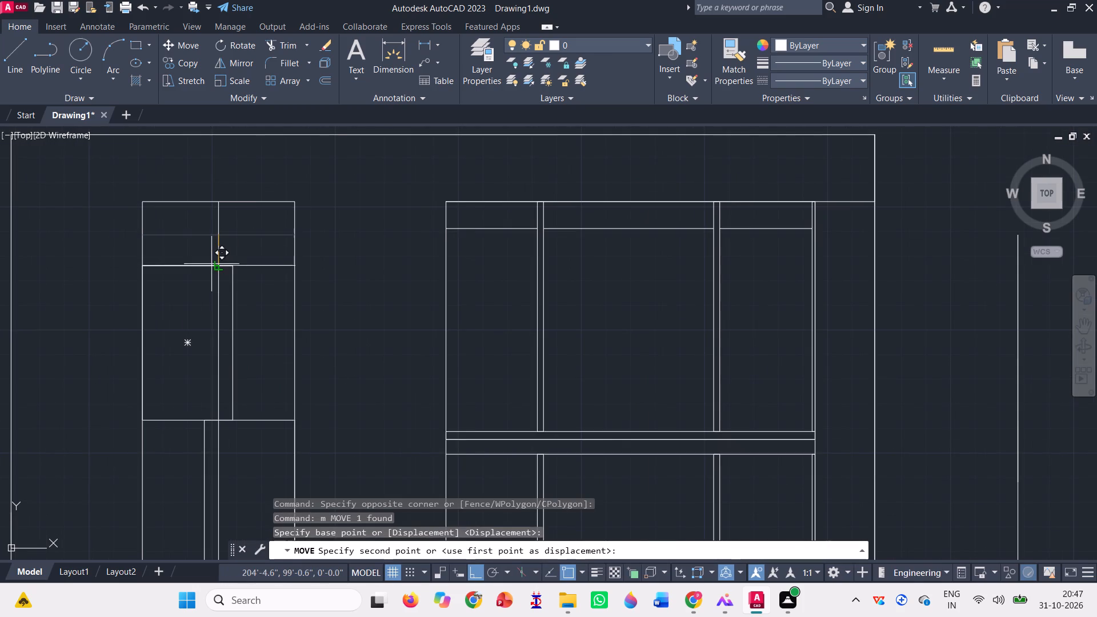
pyautogui.click(218, 269)
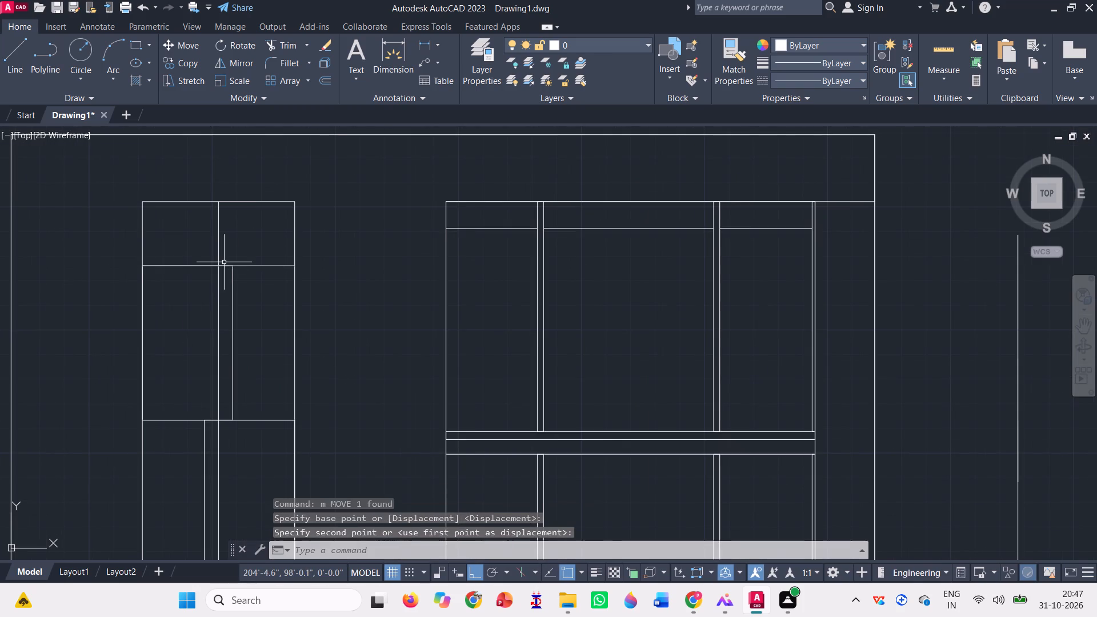
# Trim the upper rectangle's right side and the piece of its top edge past the window's vertical centre line.
pyautogui.click(281, 45)
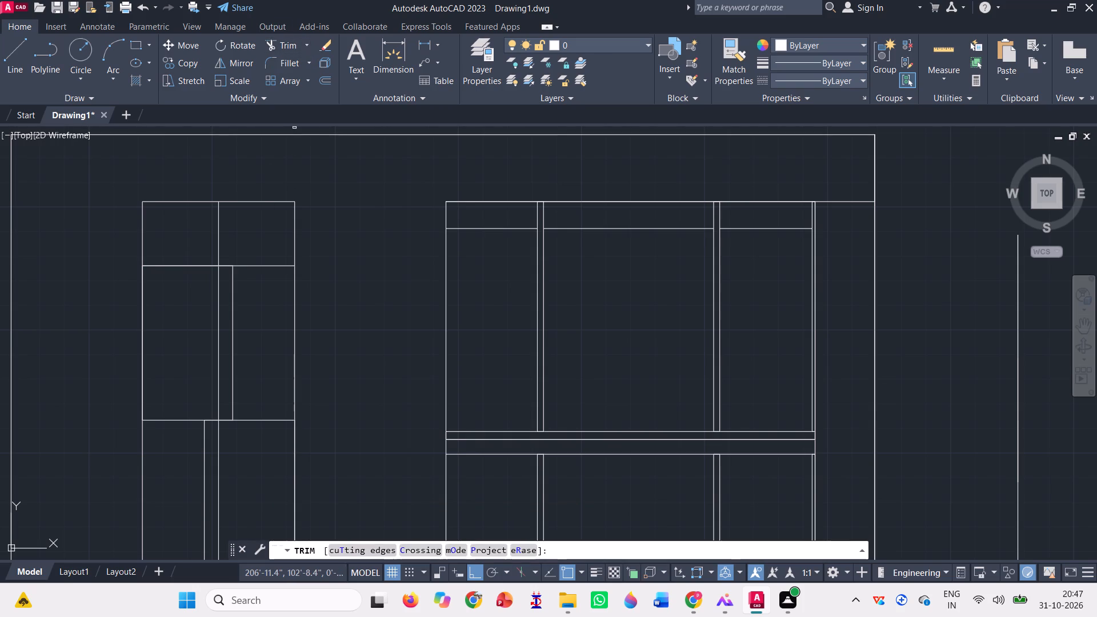
pyautogui.click(230, 281)
pyautogui.click(238, 286)
pyautogui.scroll(2, 223, 261)
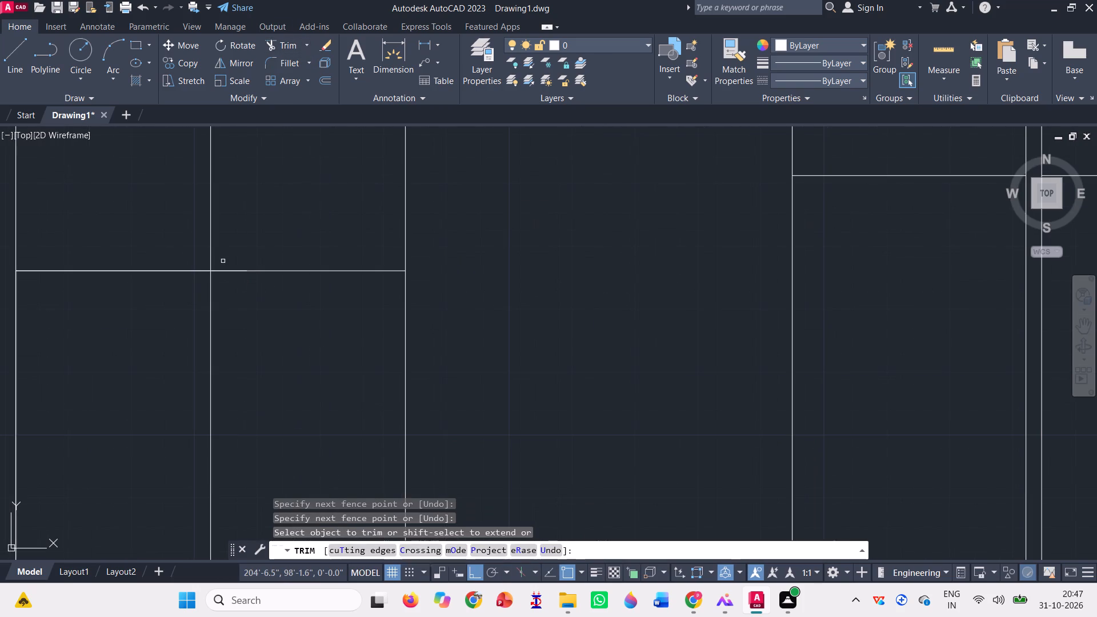
pyautogui.click(222, 270)
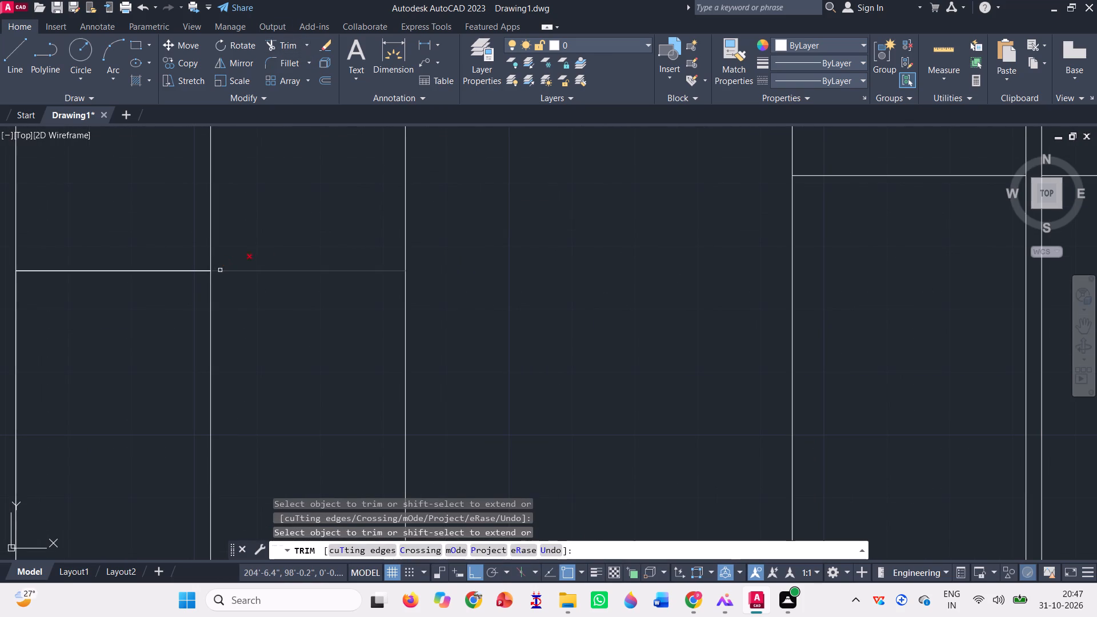
# Trim the middle rectangle's overlapping left side and its top edge pieces on both sides of the centre line.
pyautogui.scroll(-3, 261, 257)
pyautogui.scroll(2, 246, 368)
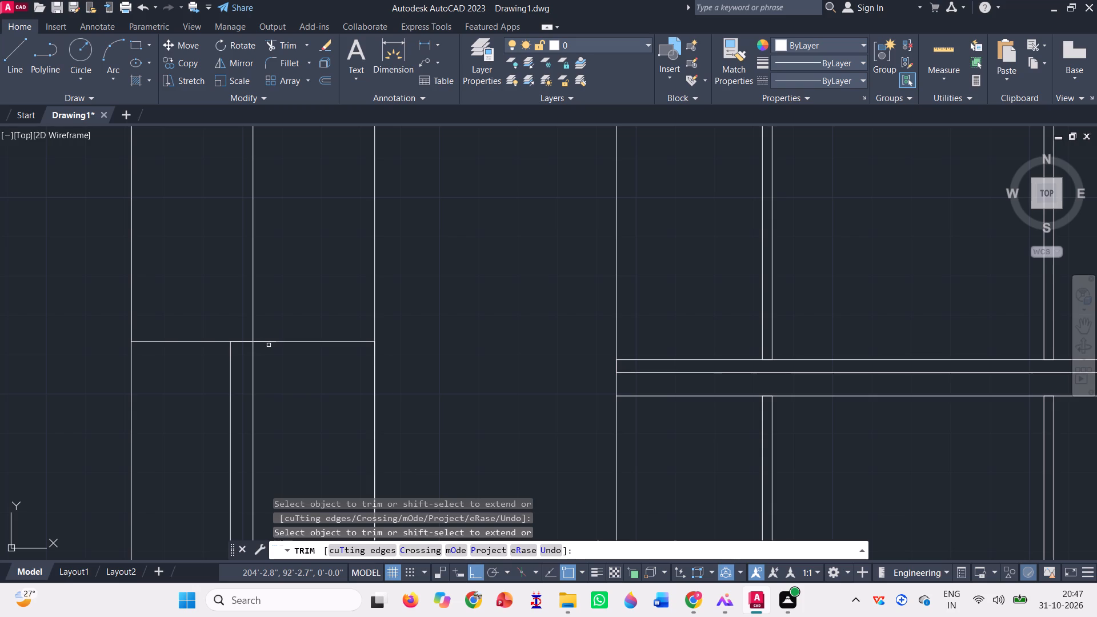
pyautogui.click(270, 343)
pyautogui.click(233, 383)
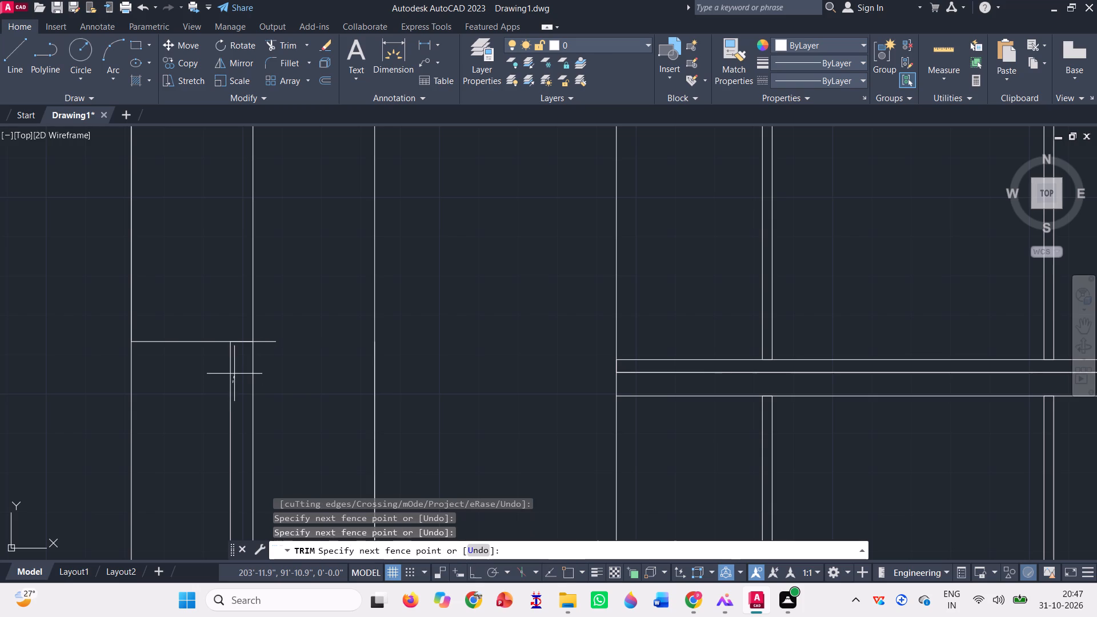
pyautogui.click(223, 368)
pyautogui.click(239, 343)
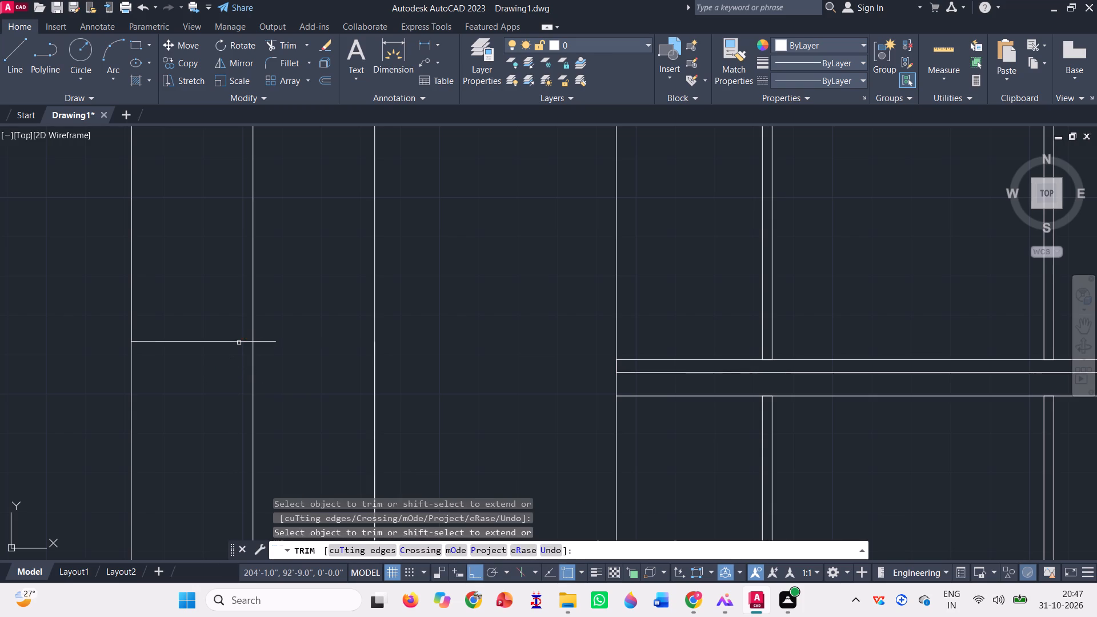
# Trim the overlapping horizontal pieces where the middle and bottom rectangles meet, plus the bottom rectangle's right side.
pyautogui.scroll(-1, 244, 315)
pyautogui.scroll(-2, 253, 404)
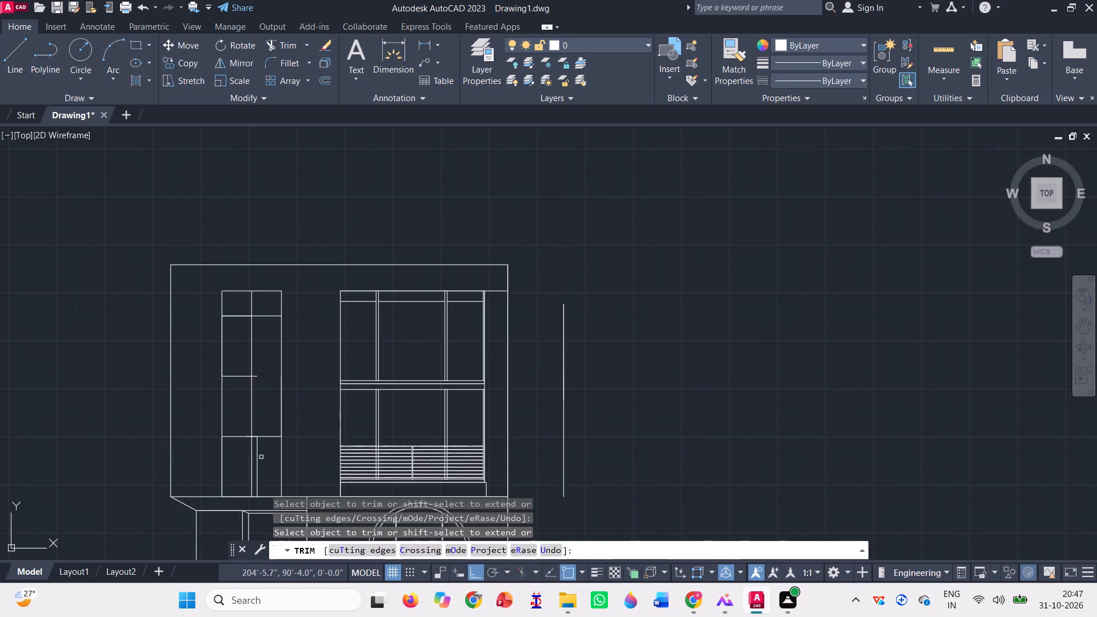
pyautogui.scroll(2, 263, 459)
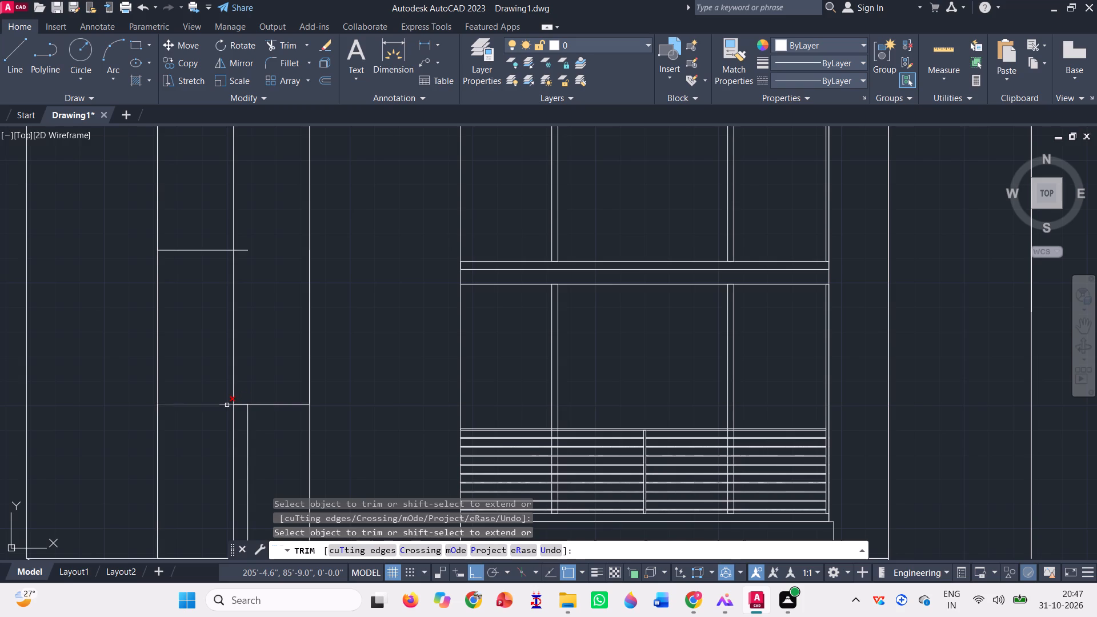
pyautogui.click(227, 405)
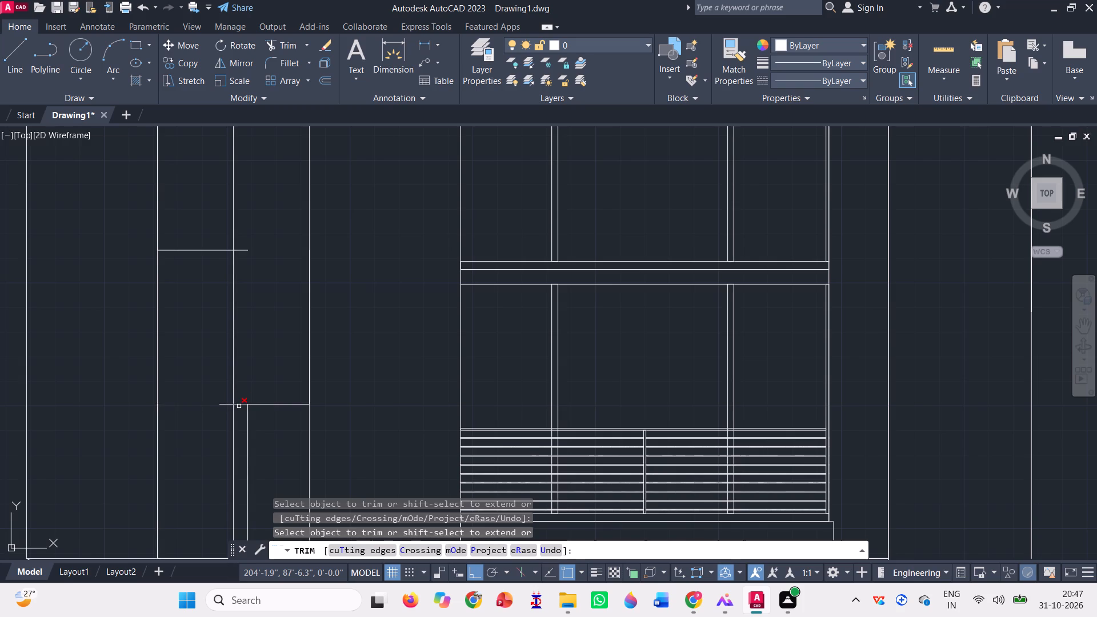
pyautogui.click(239, 403)
pyautogui.scroll(-1, 254, 378)
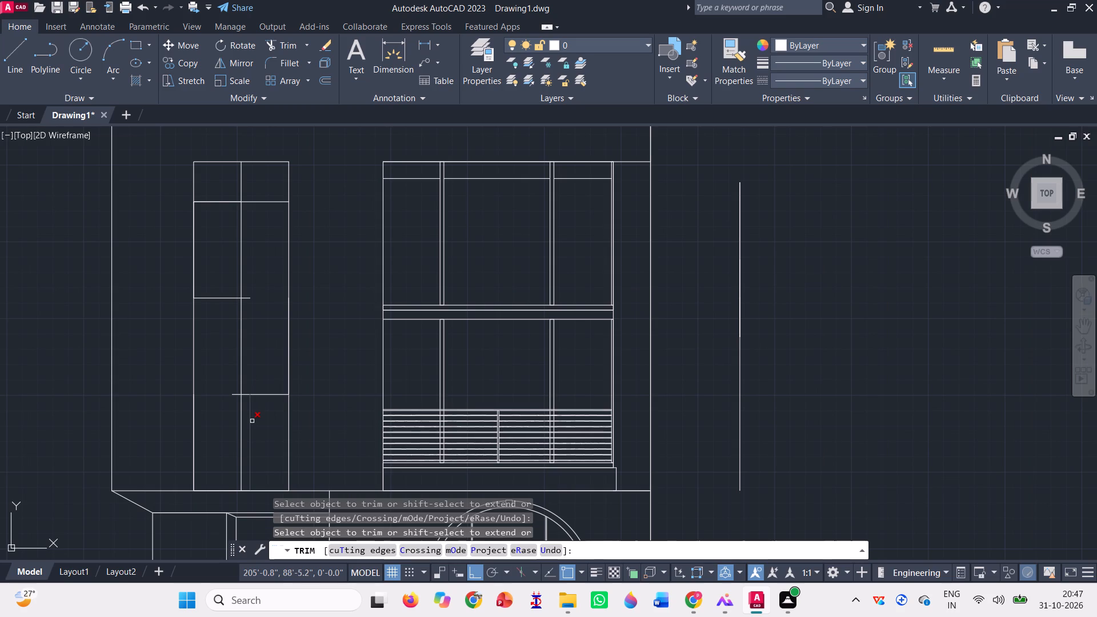
pyautogui.click(252, 419)
pyautogui.press('Escape')
# Extend the two short horizontal divider lines to the tall window's opposite side edges with the Extend command.
pyautogui.click(310, 49)
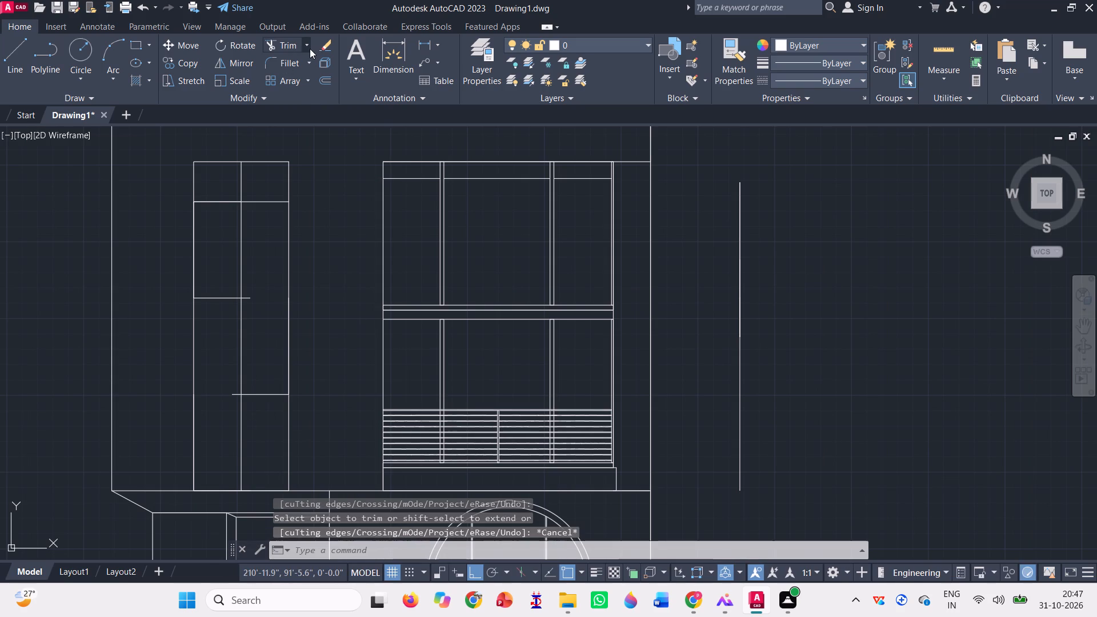
pyautogui.click(297, 101)
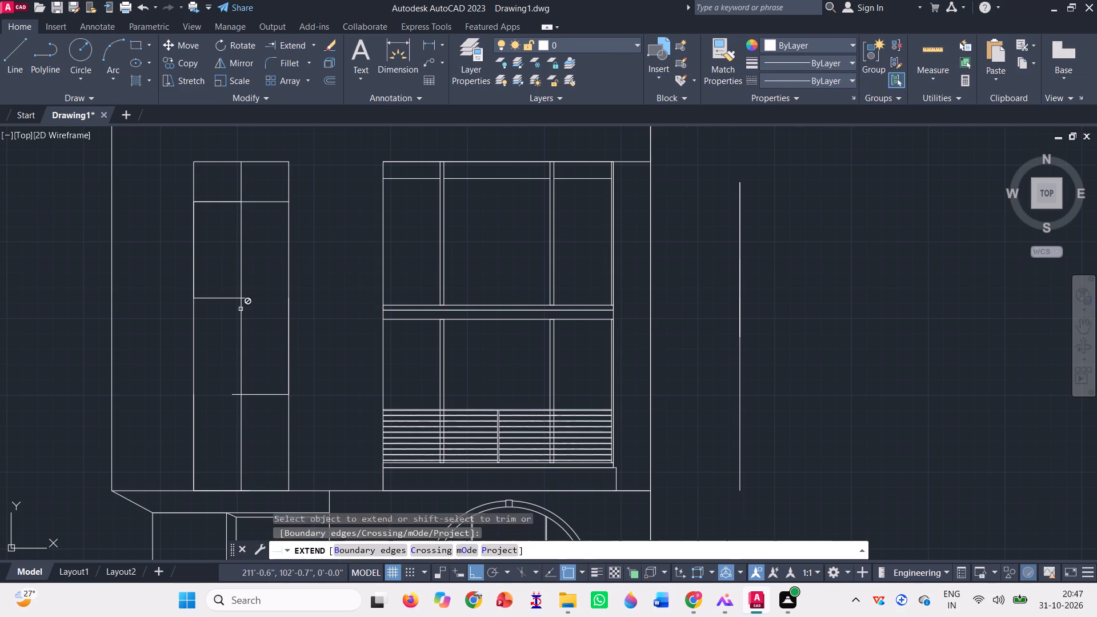
pyautogui.click(249, 298)
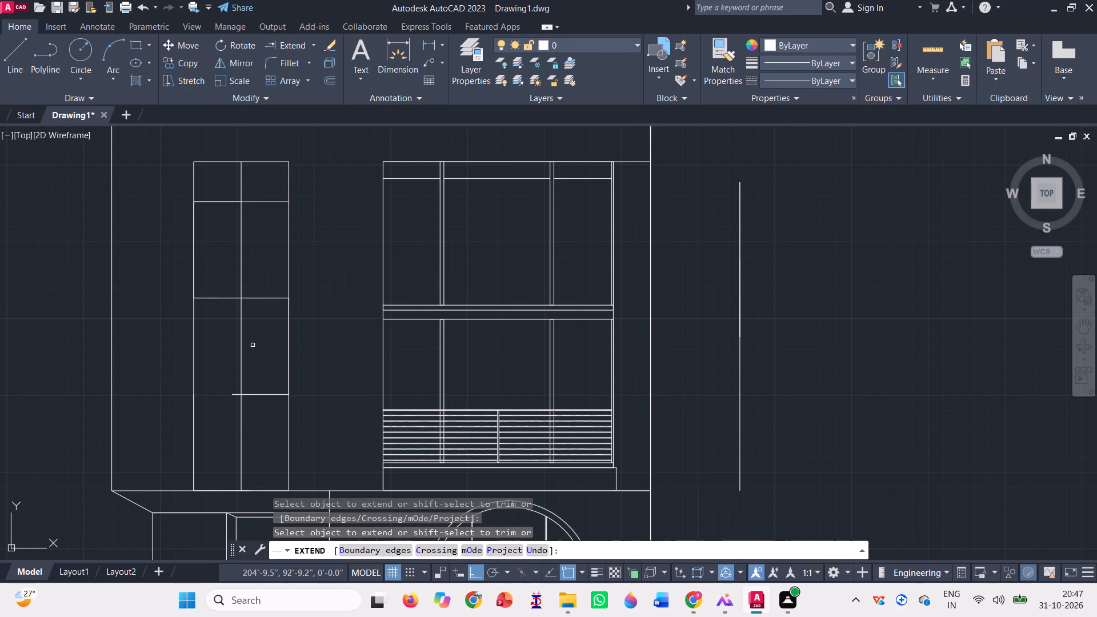
pyautogui.click(256, 392)
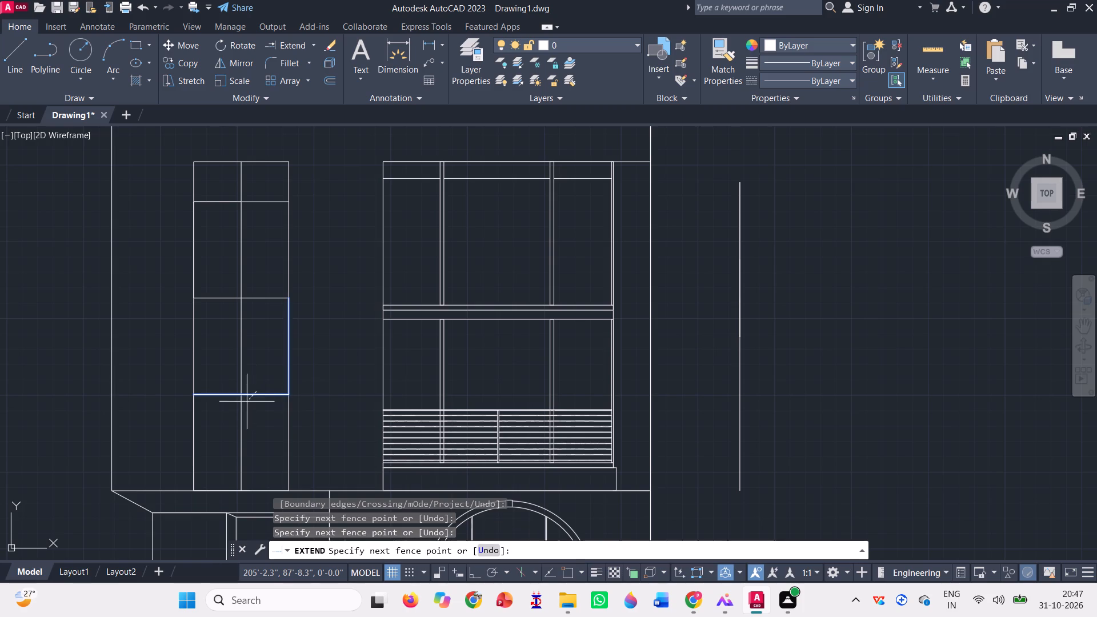
pyautogui.click(246, 401)
pyautogui.press('Escape')
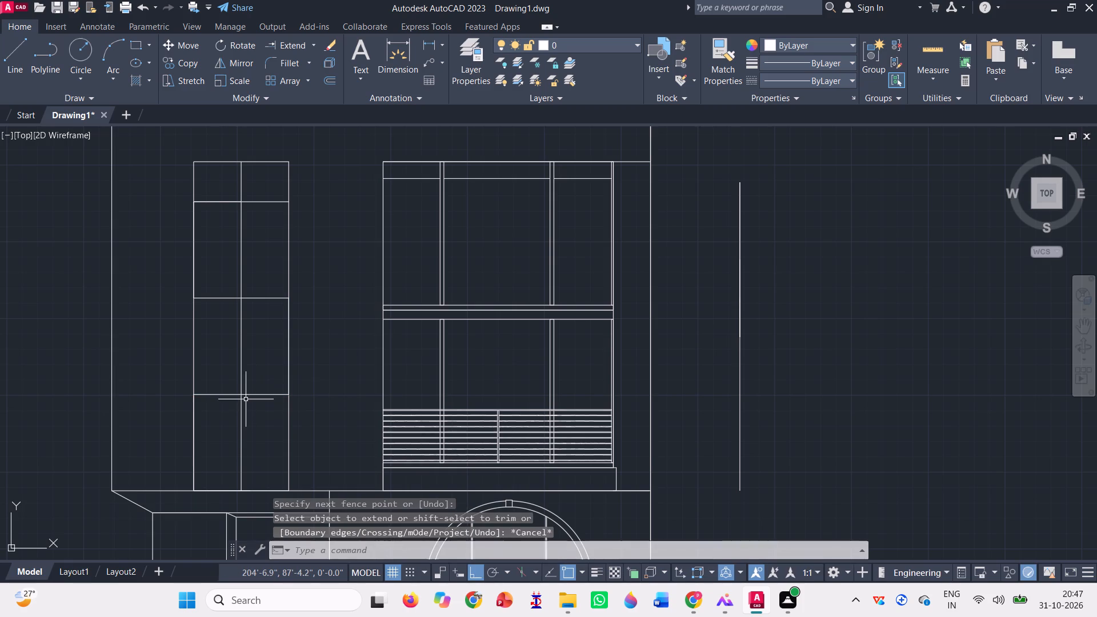
# Erase the two leftover vertical construction lines standing beside the building's right wall.
pyautogui.scroll(-1, 239, 422)
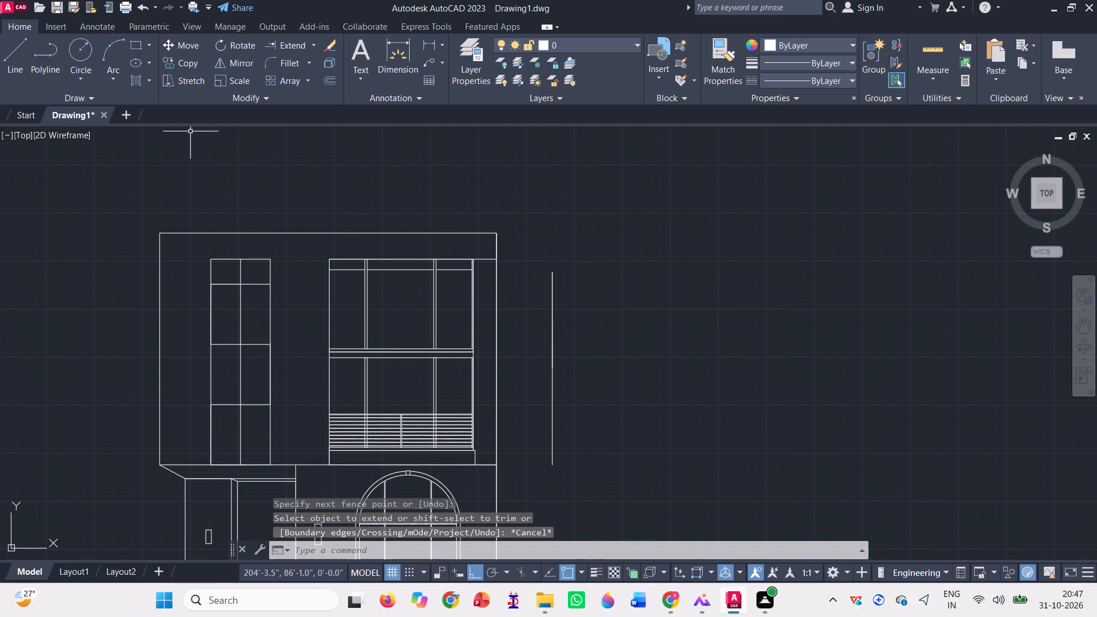
pyautogui.click(598, 311)
pyautogui.click(548, 275)
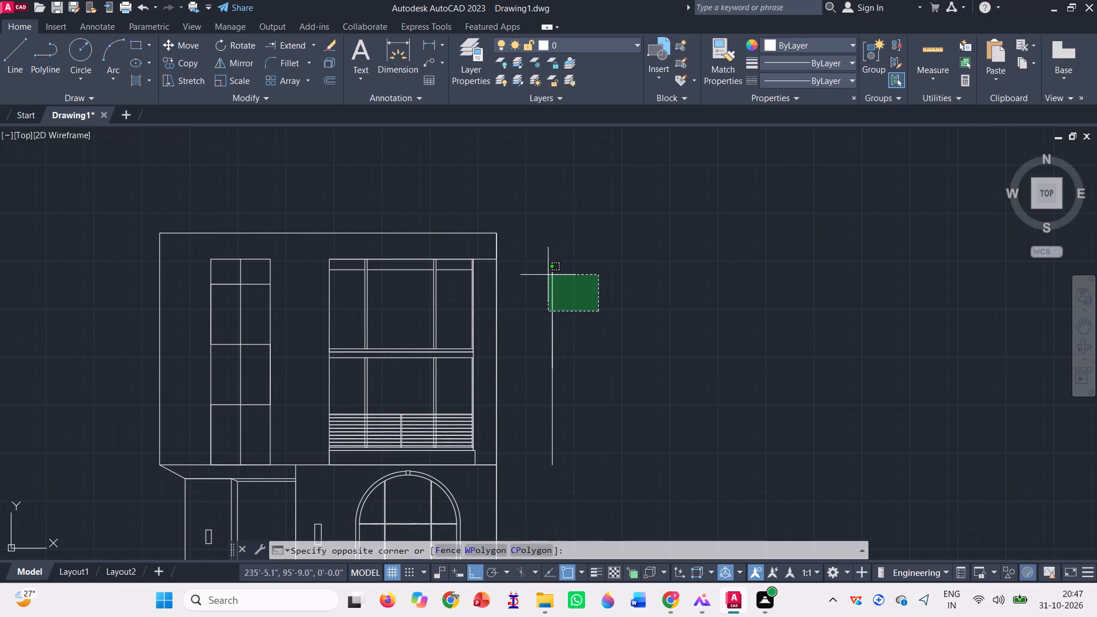
pyautogui.press('Delete')
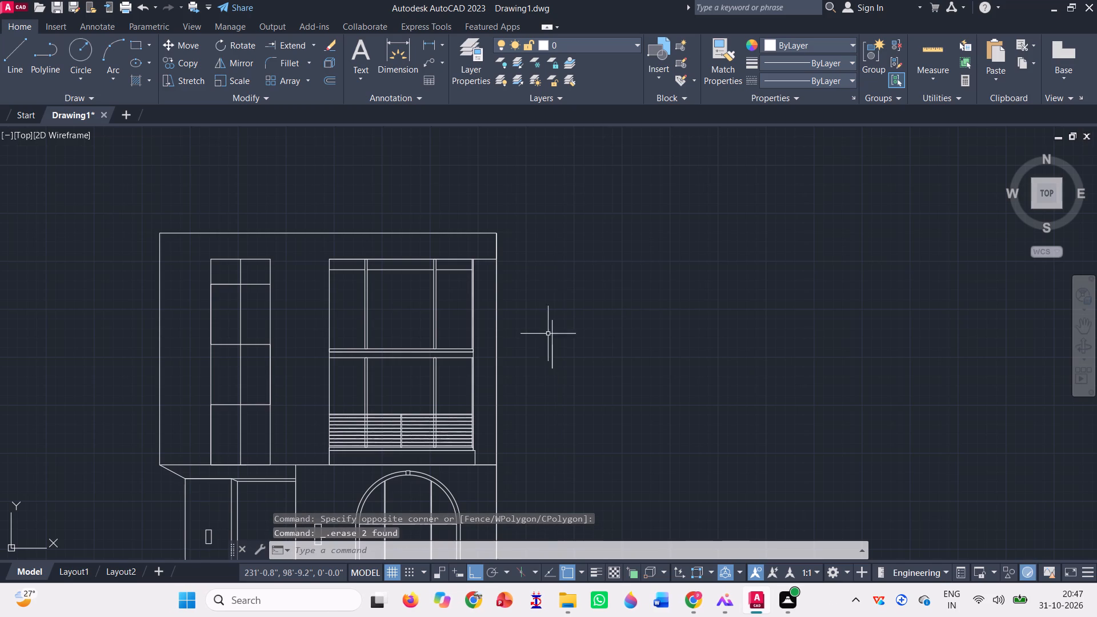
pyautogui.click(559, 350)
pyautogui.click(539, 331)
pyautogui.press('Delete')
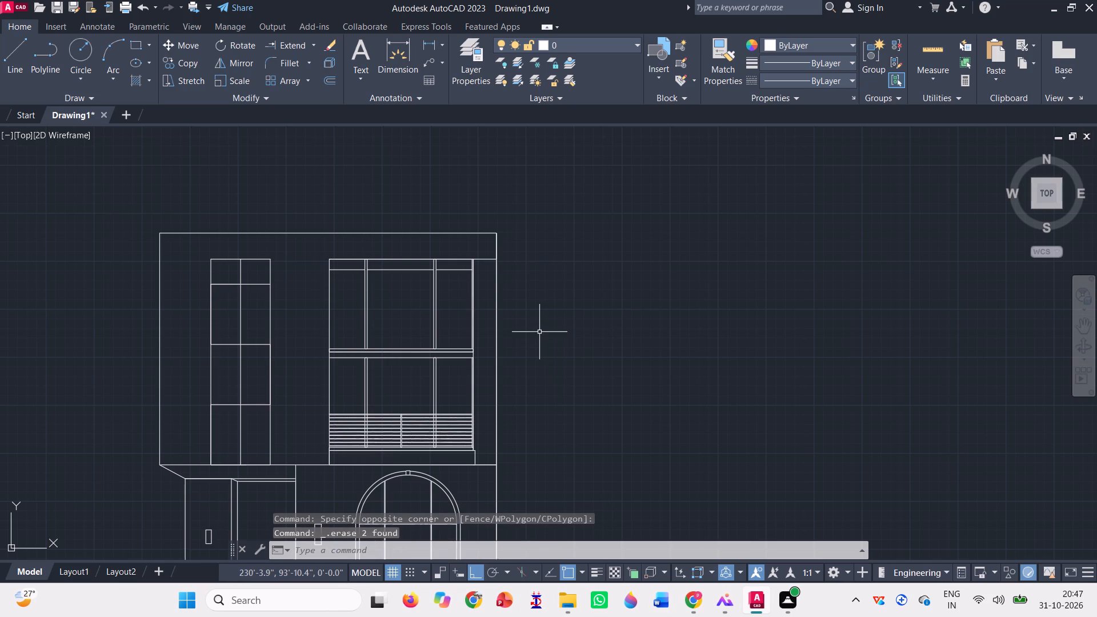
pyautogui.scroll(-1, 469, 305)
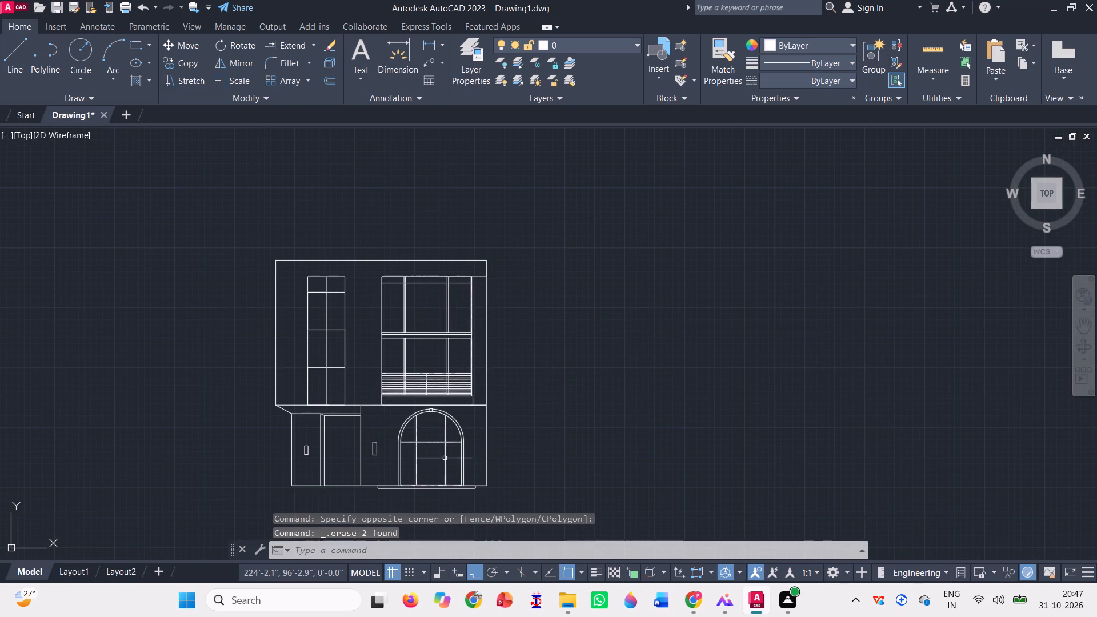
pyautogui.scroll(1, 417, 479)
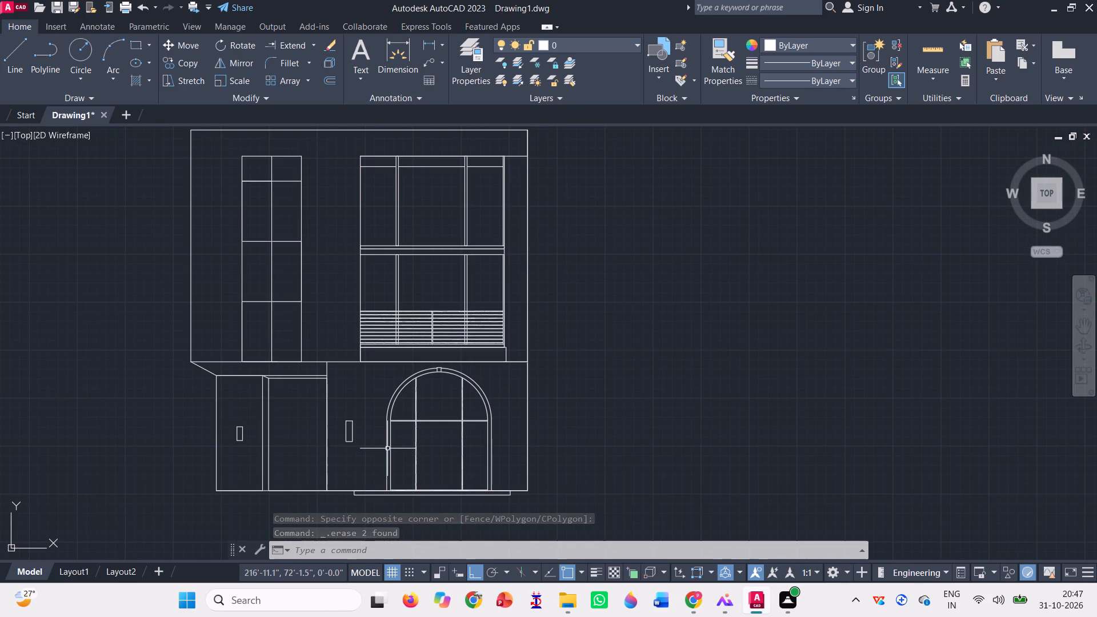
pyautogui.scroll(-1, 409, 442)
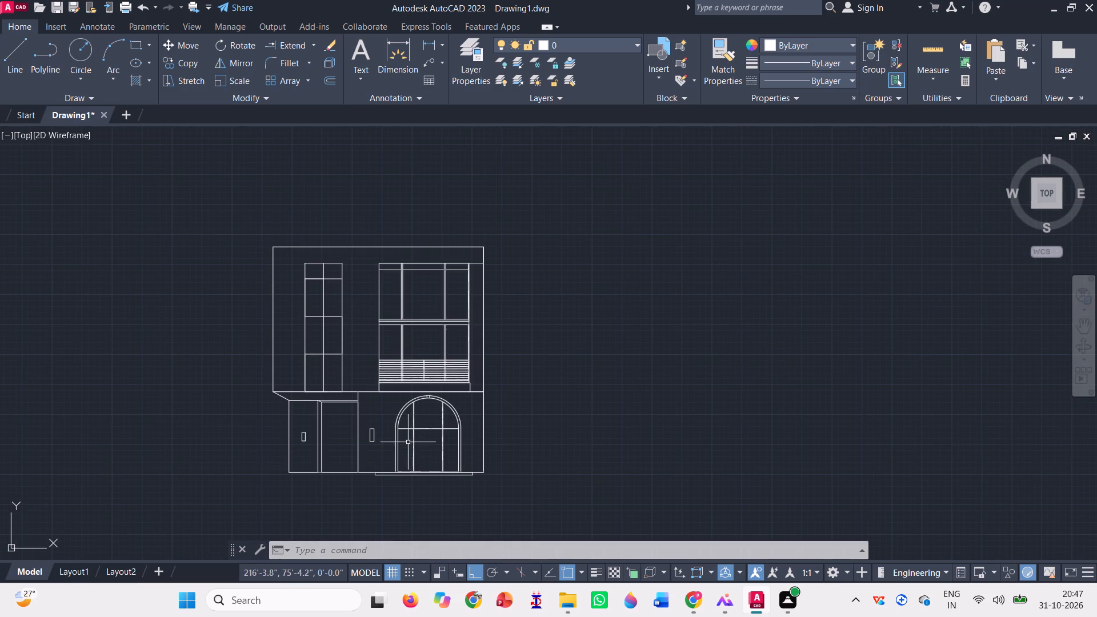
# Copy the whole building elevation twice in a horizontal row to its right, the farther copy about 91'-9" from the original.
pyautogui.click(553, 515)
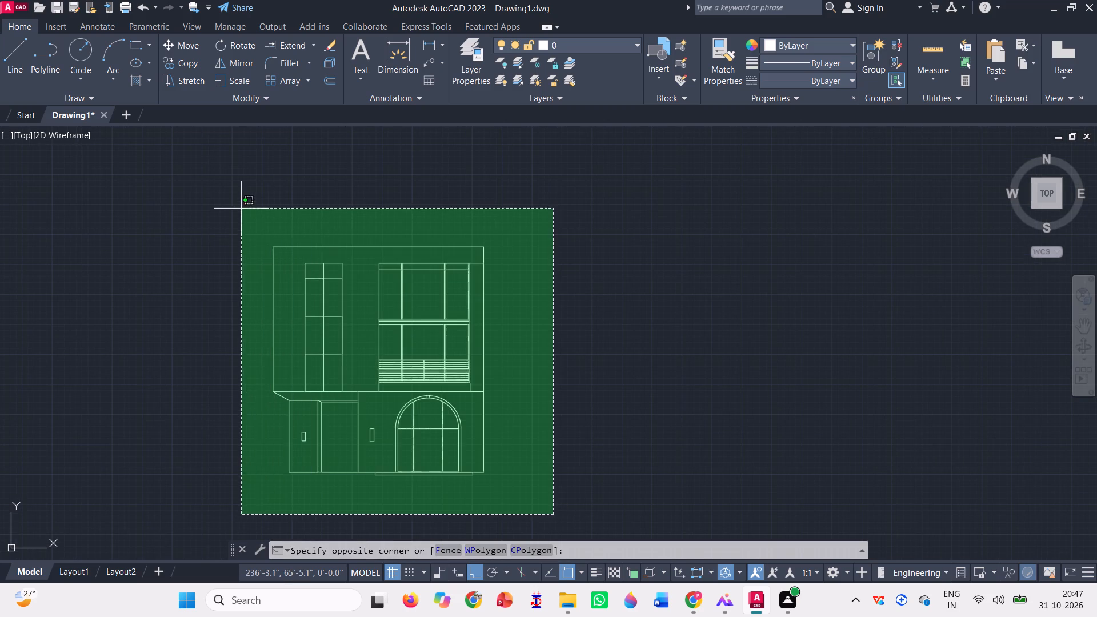
pyautogui.click(239, 206)
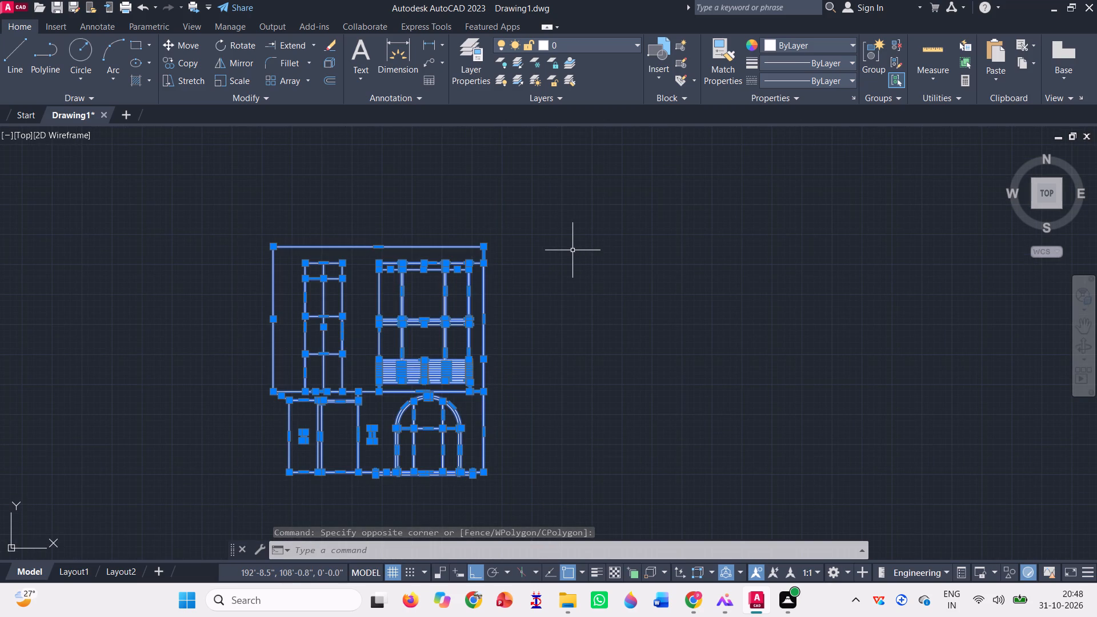
pyautogui.press('c')
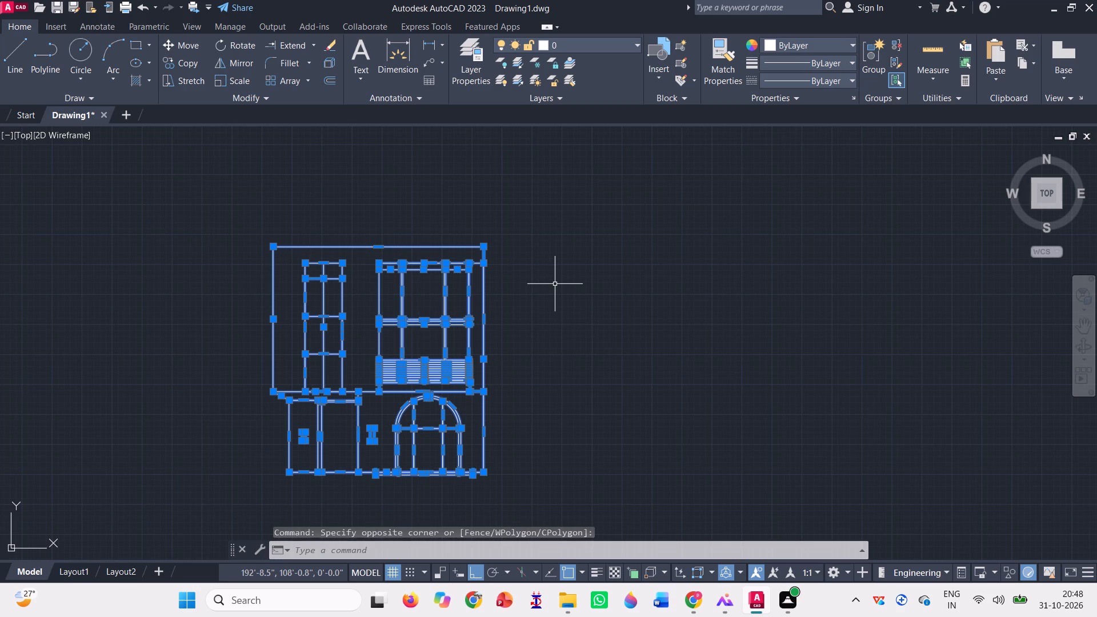
pyautogui.write('o')
pyautogui.press('space')
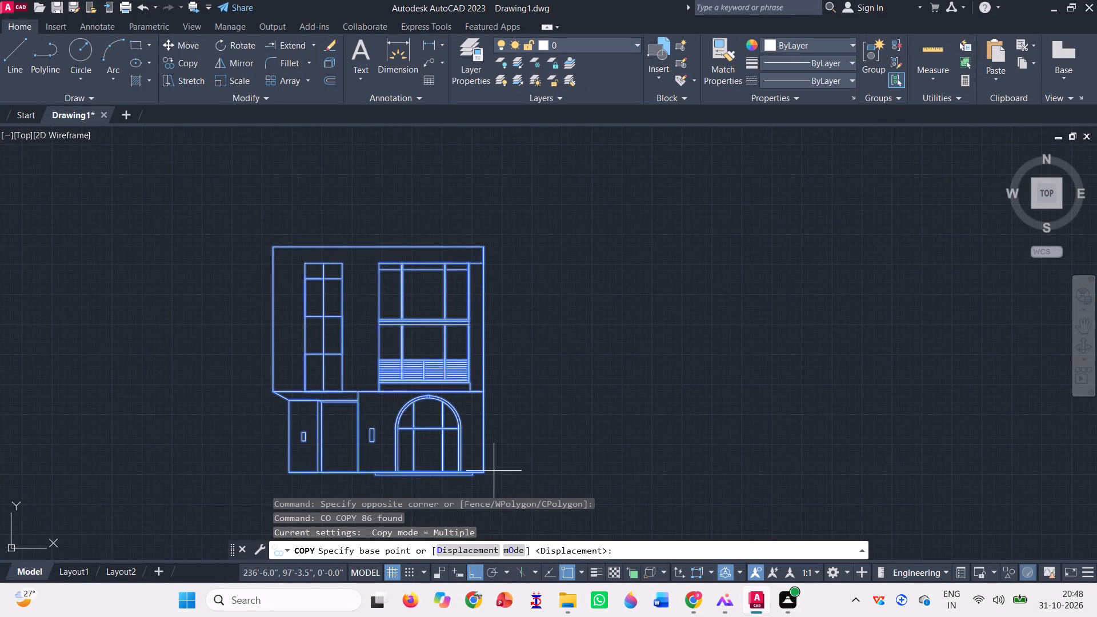
pyautogui.click(479, 469)
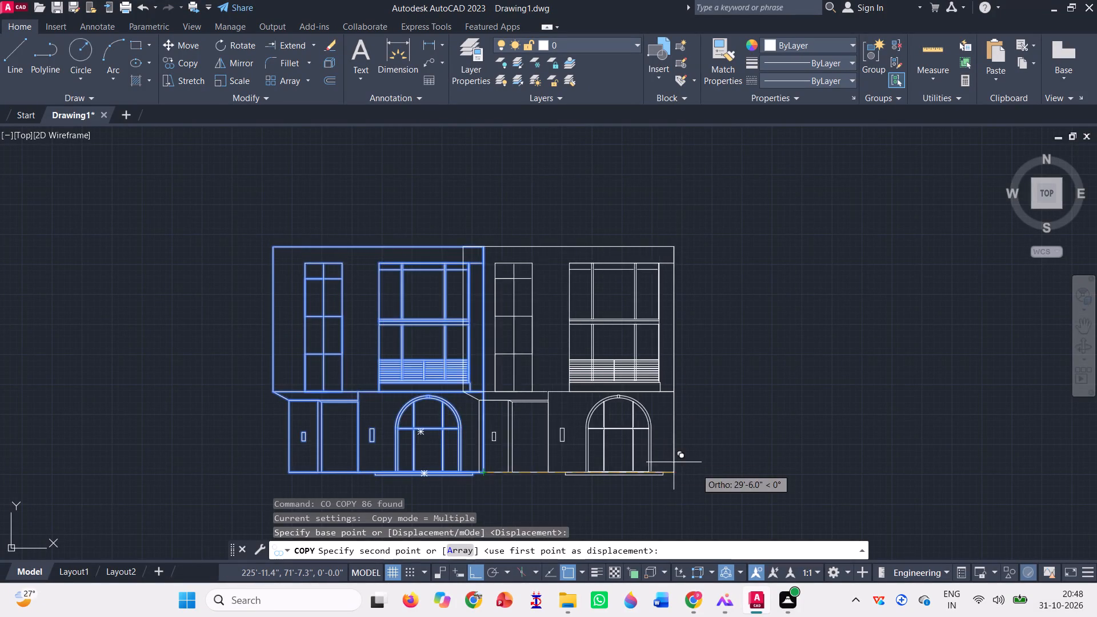
pyautogui.scroll(-1, 522, 414)
pyautogui.click(687, 458)
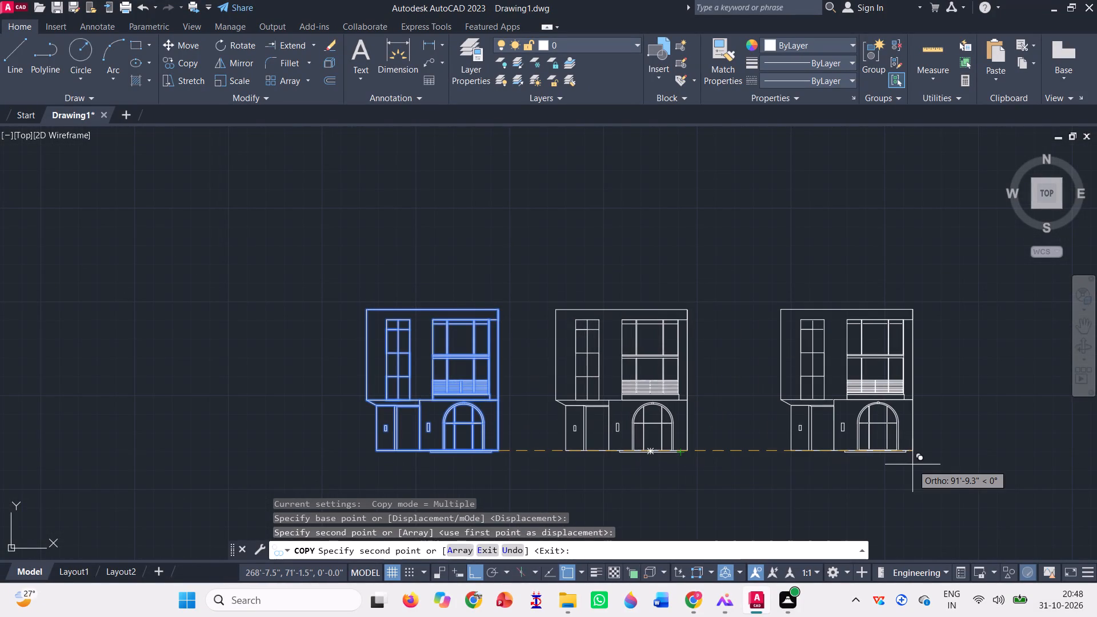
pyautogui.click(912, 462)
pyautogui.press('Escape')
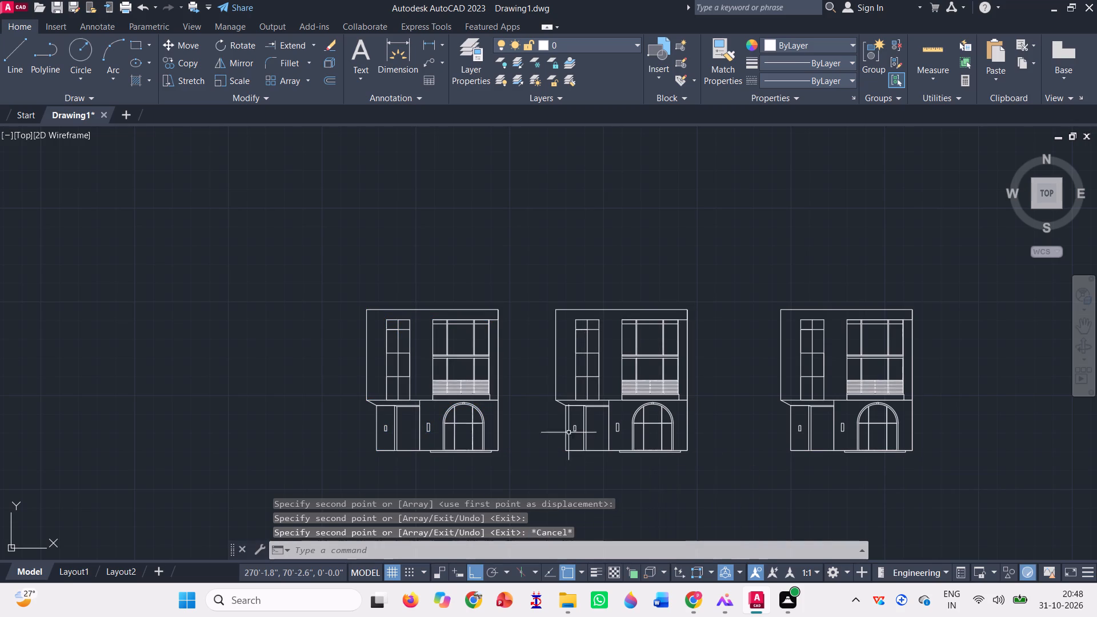
# Fill the original elevation's upper wall around the windows with a solid hatch in light grey 199,200,202.
pyautogui.scroll(1, 513, 443)
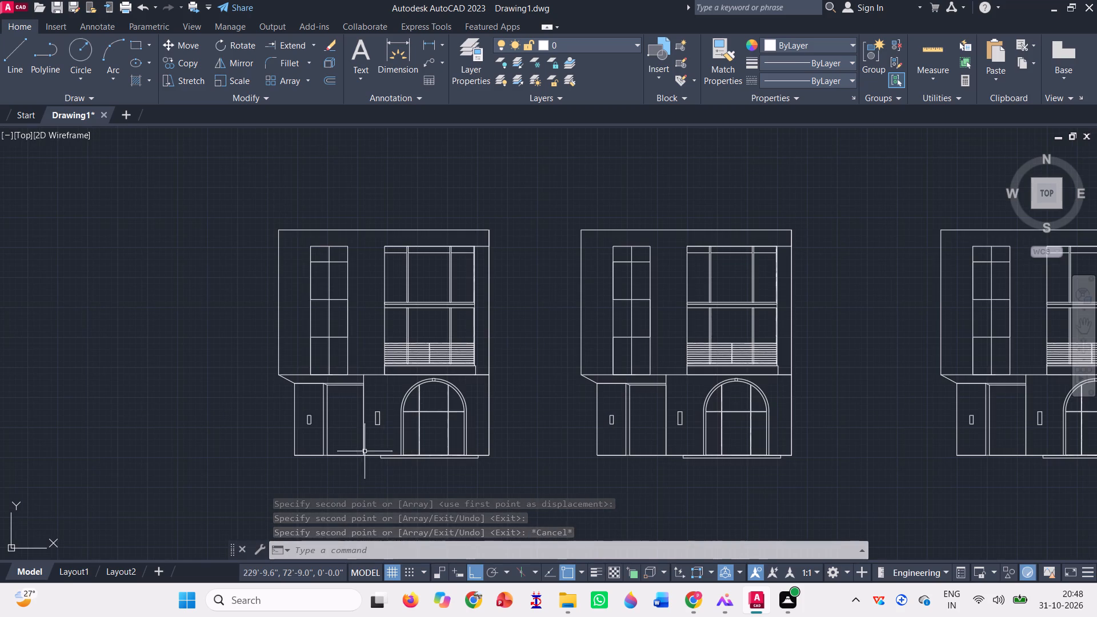
pyautogui.scroll(1, 344, 458)
pyautogui.scroll(-1, 290, 420)
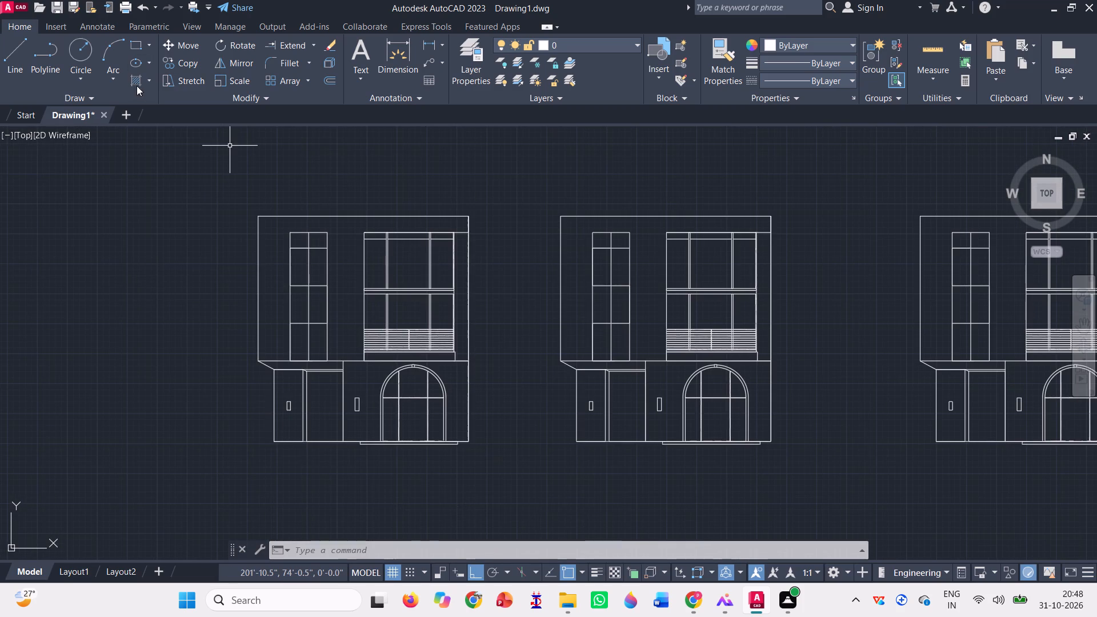
pyautogui.click(154, 82)
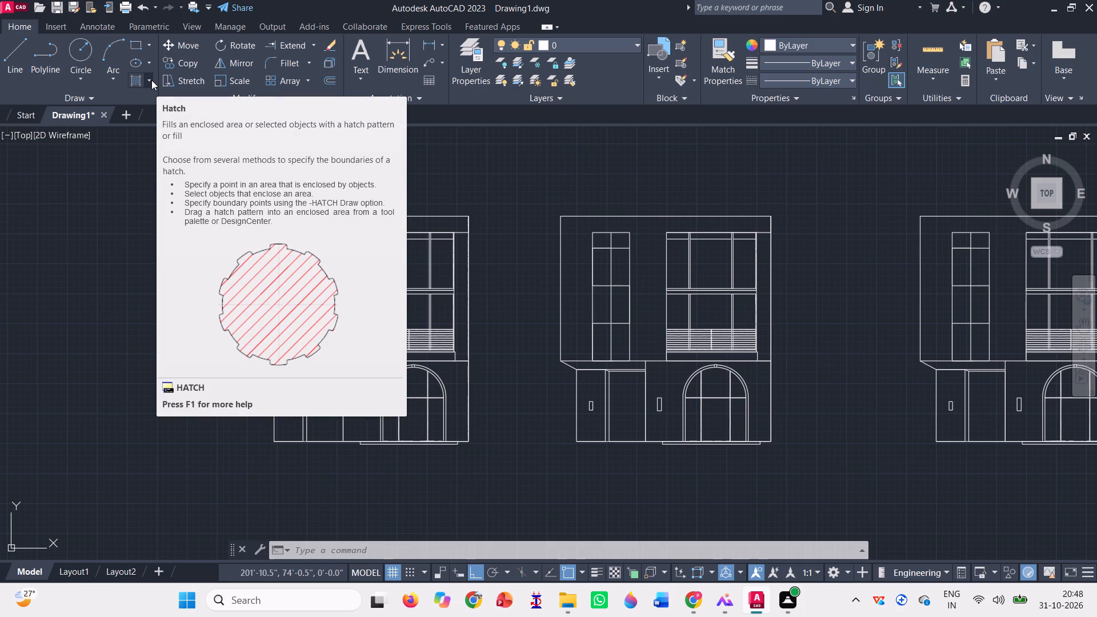
pyautogui.click(147, 78)
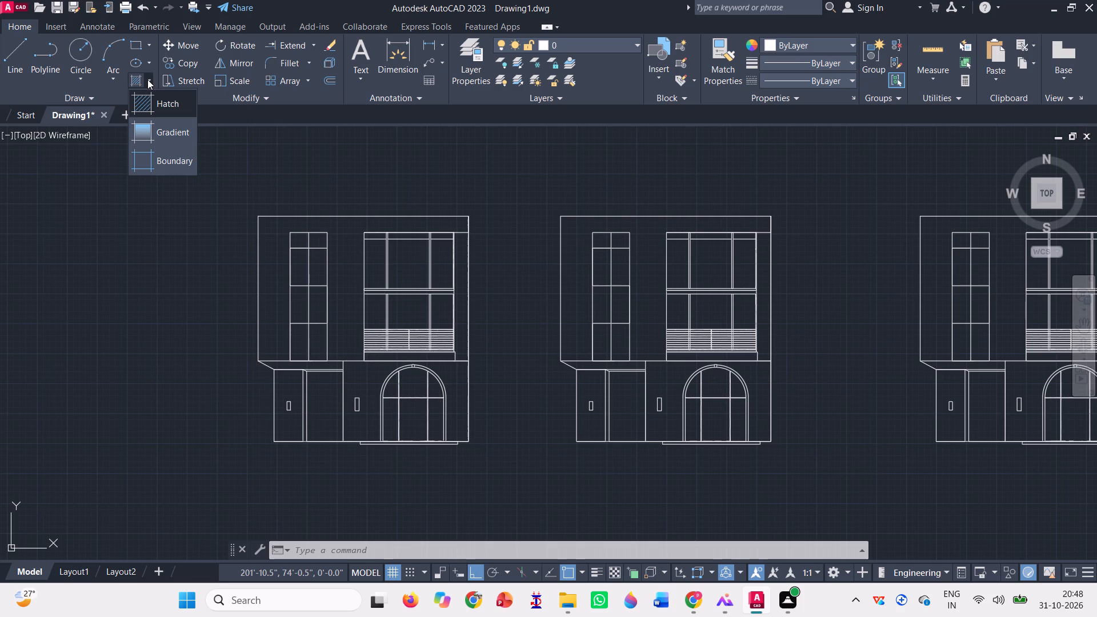
pyautogui.click(153, 125)
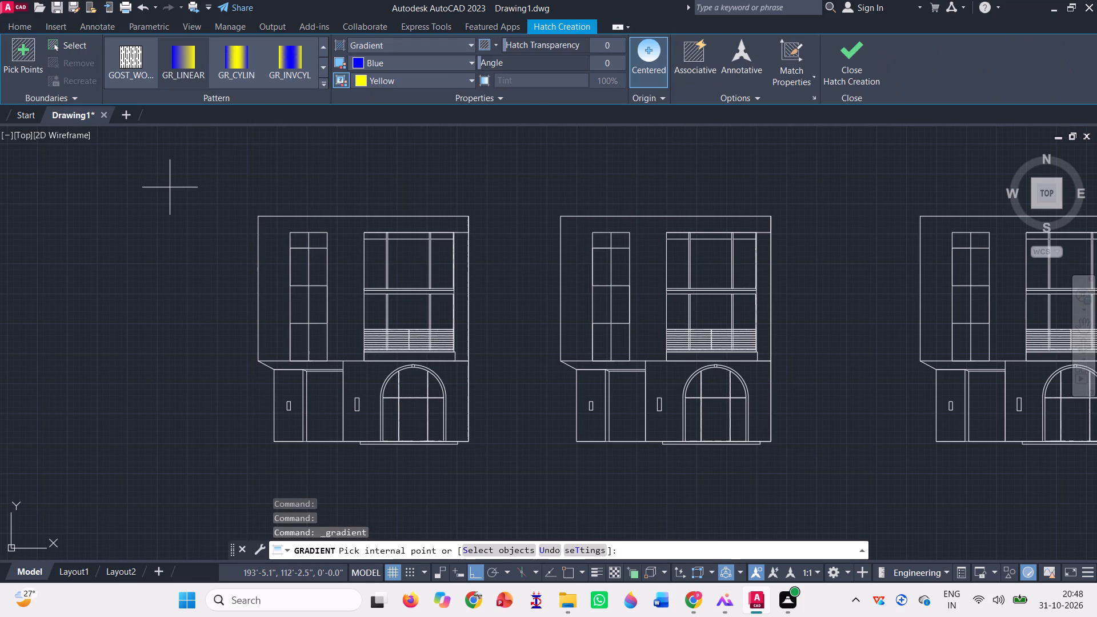
pyautogui.scroll(3, 196, 86)
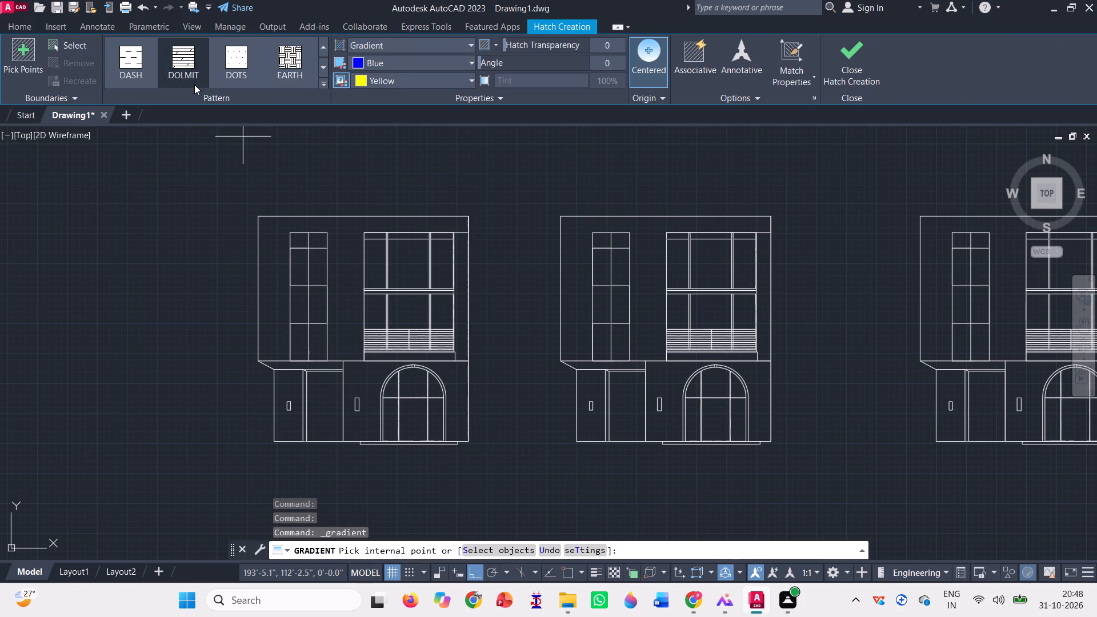
pyautogui.scroll(9, 194, 85)
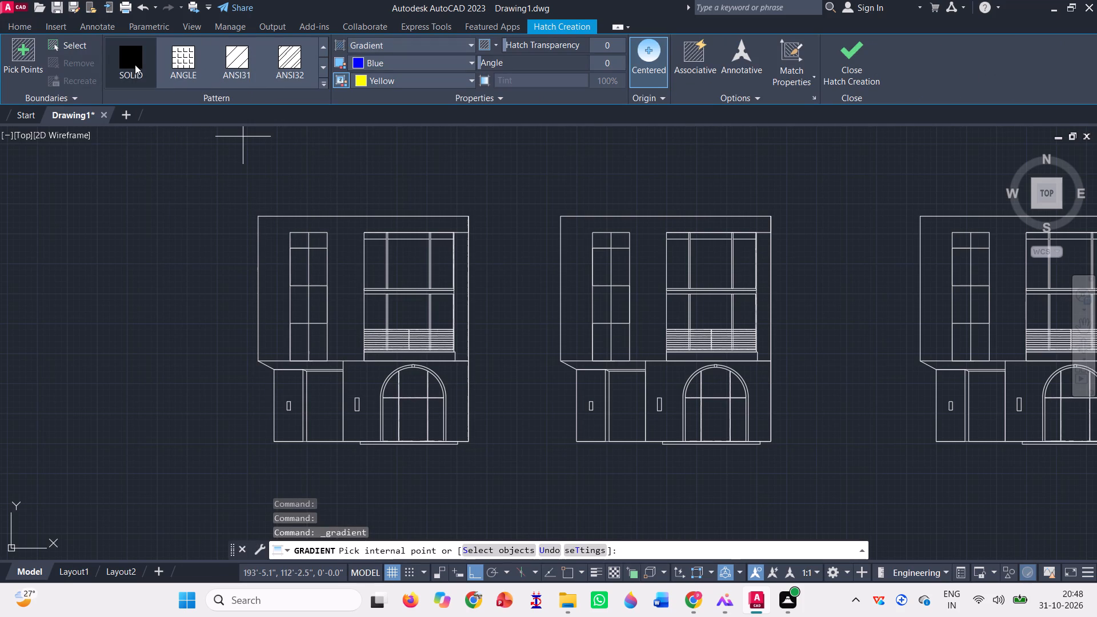
pyautogui.click(135, 63)
pyautogui.scroll(3, 389, 67)
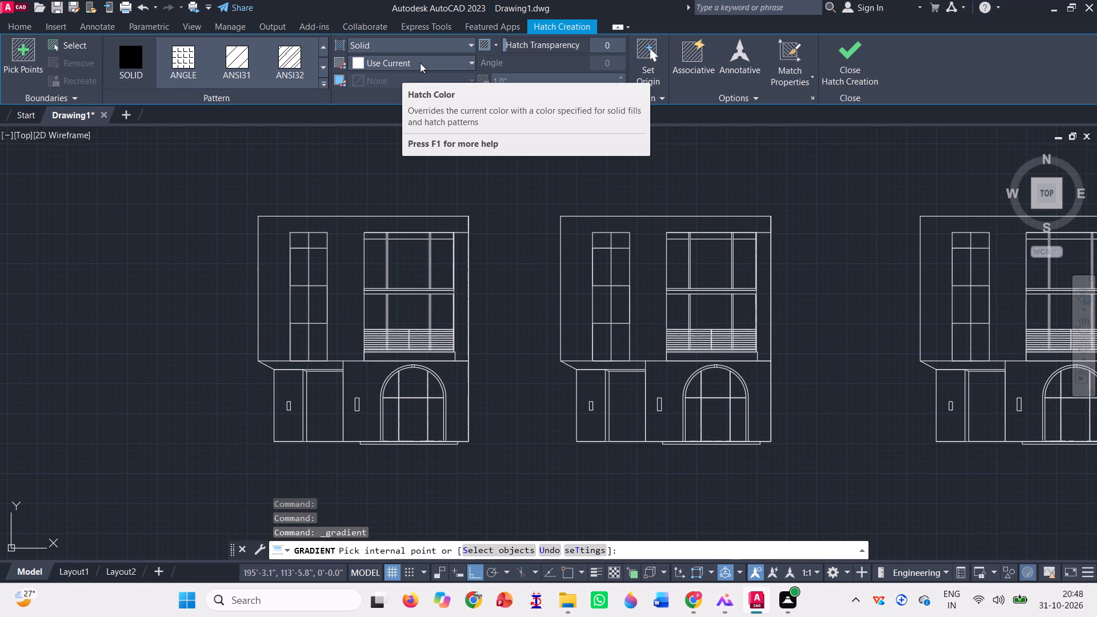
pyautogui.click(420, 63)
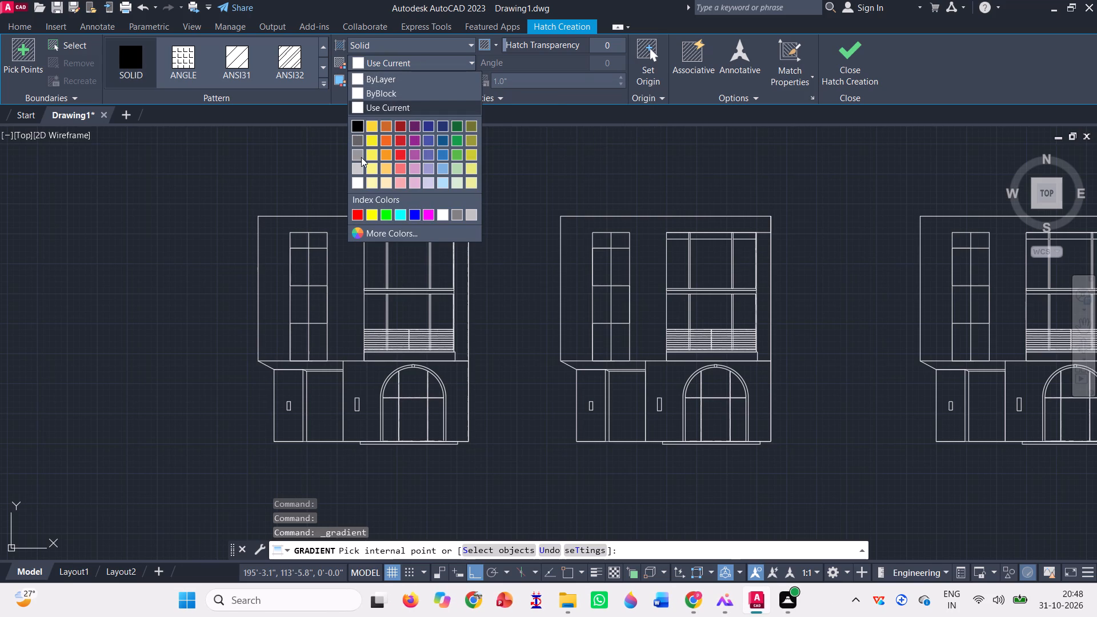
pyautogui.click(355, 167)
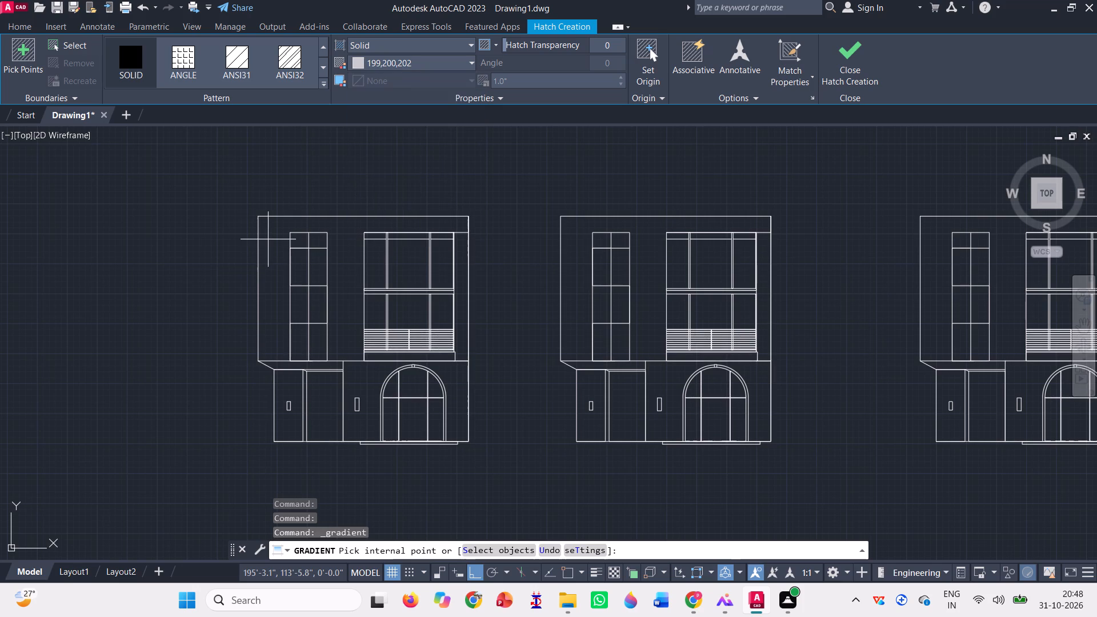
pyautogui.click(270, 242)
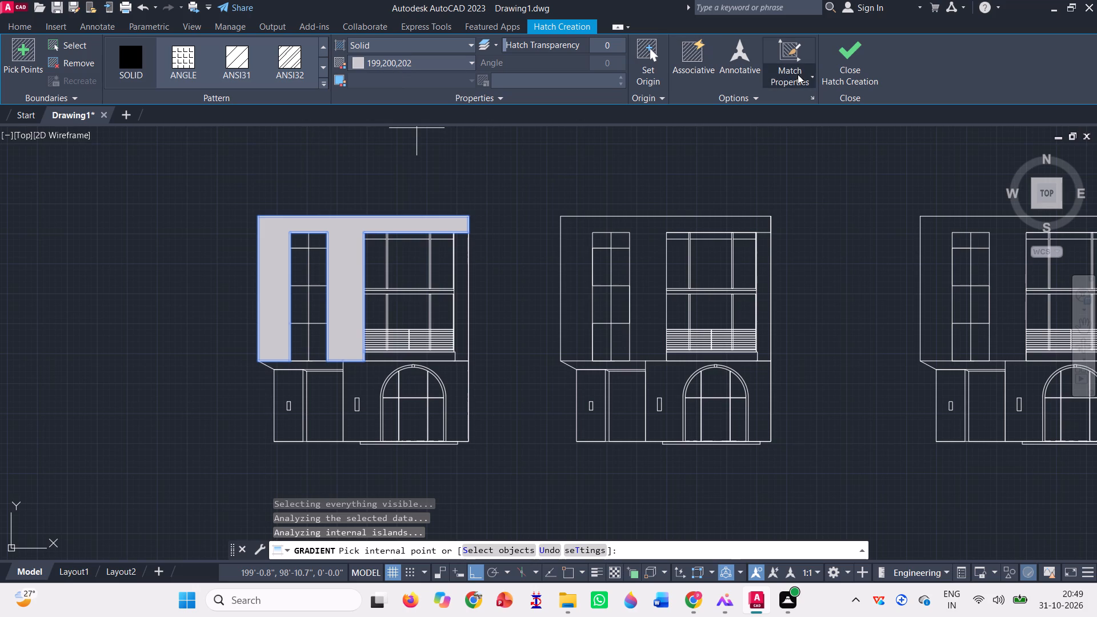
pyautogui.click(868, 65)
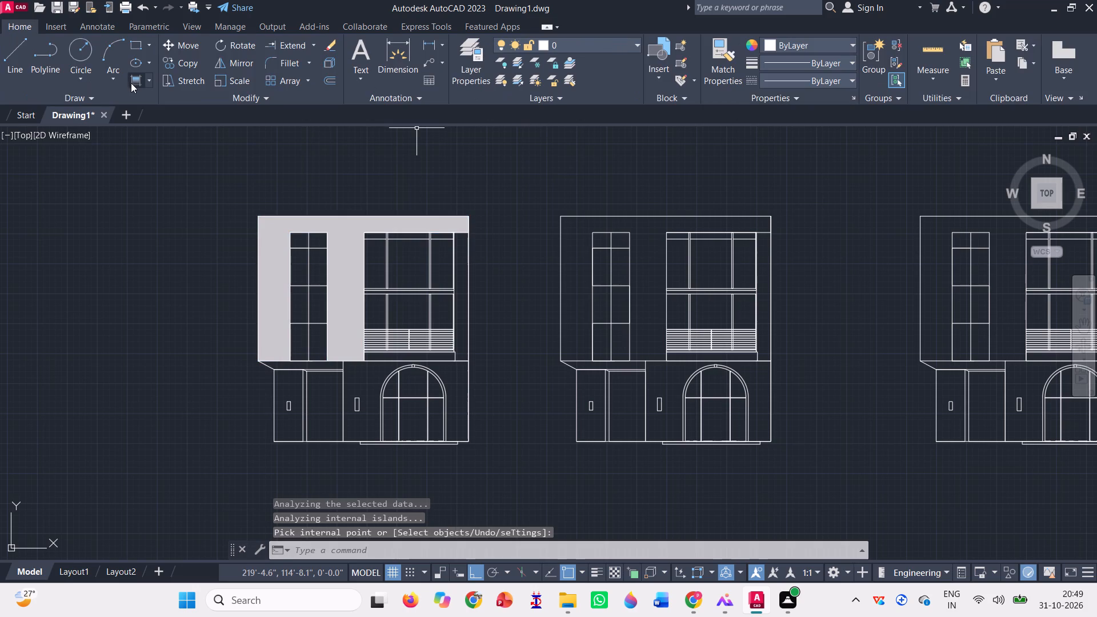
# Fill three alternating large panes of the original's tall narrow window with a solid hatch in dark grey 99,100,102.
pyautogui.click(134, 79)
pyautogui.scroll(2, 261, 44)
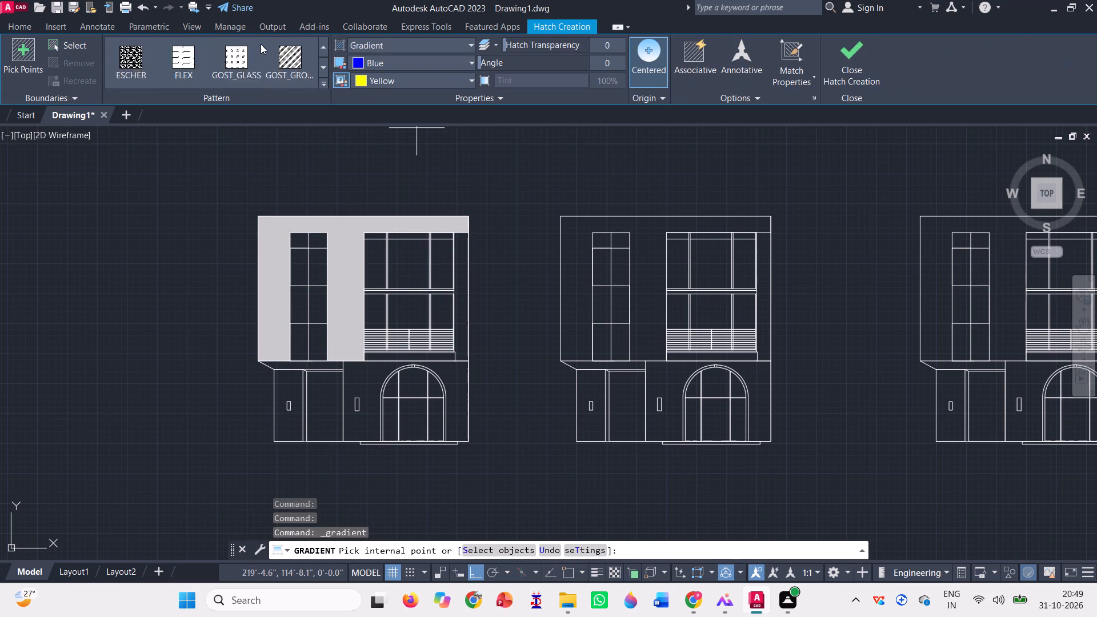
pyautogui.scroll(11, 261, 44)
pyautogui.click(117, 63)
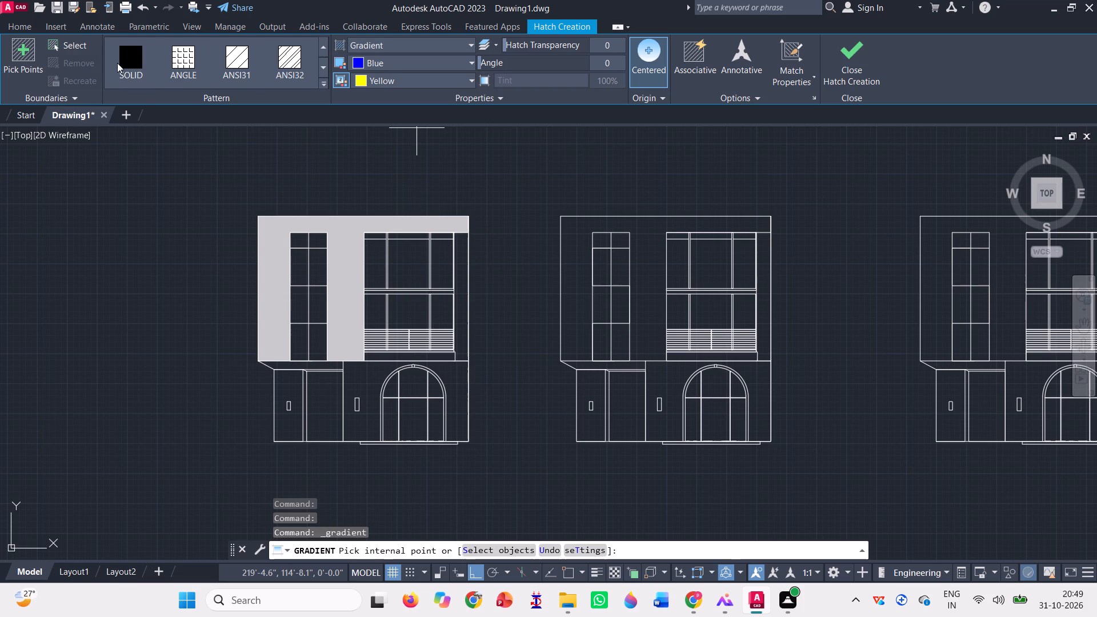
pyautogui.click(407, 65)
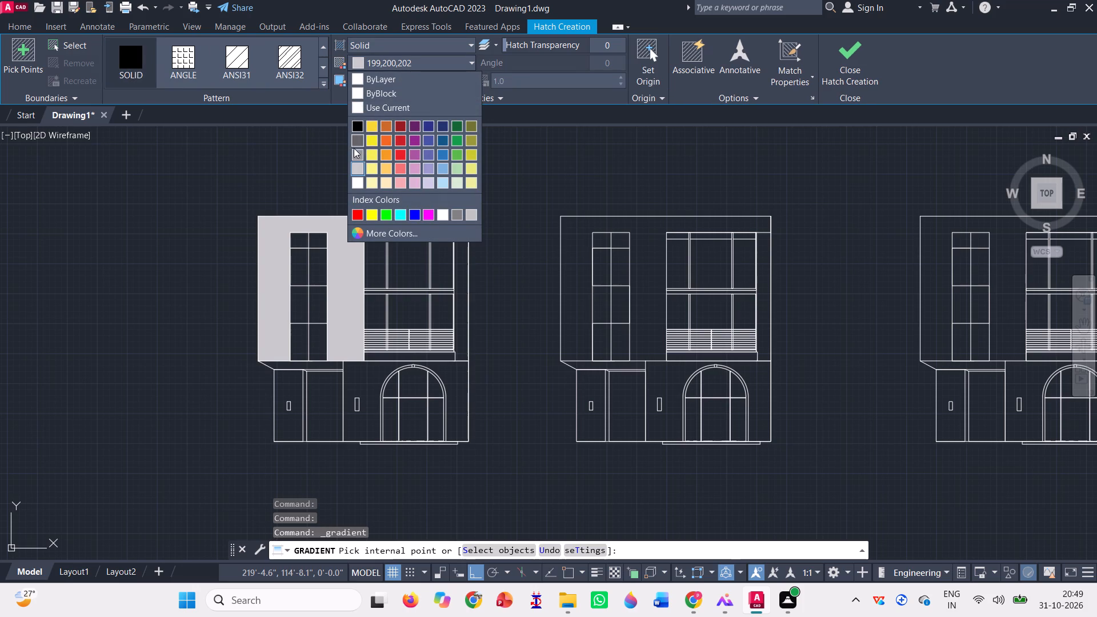
pyautogui.click(359, 137)
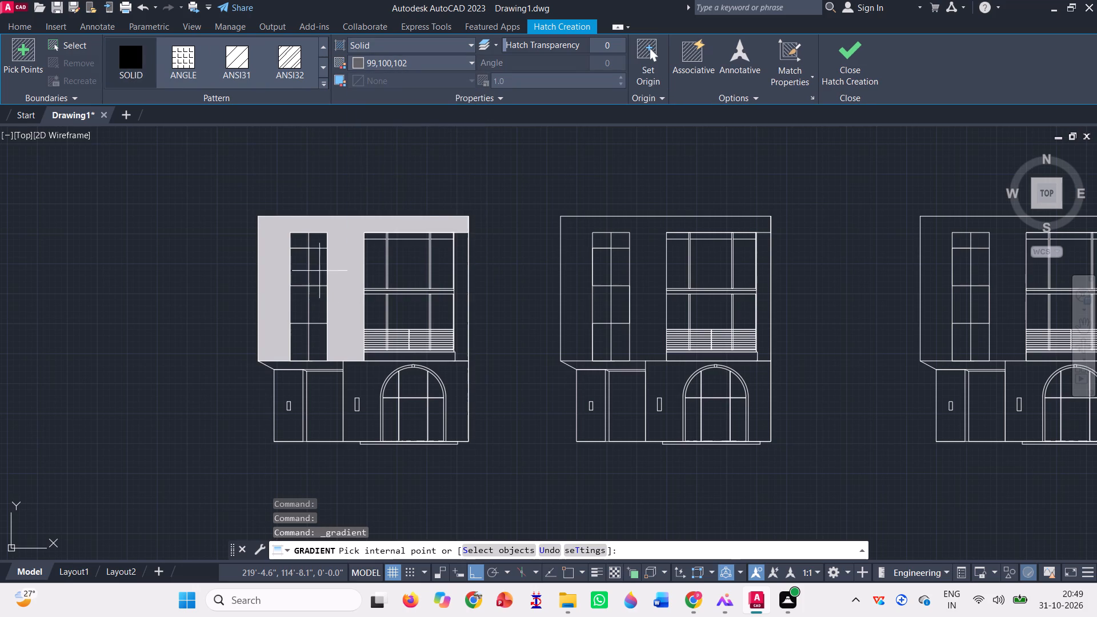
pyautogui.scroll(1, 319, 270)
pyautogui.click(291, 262)
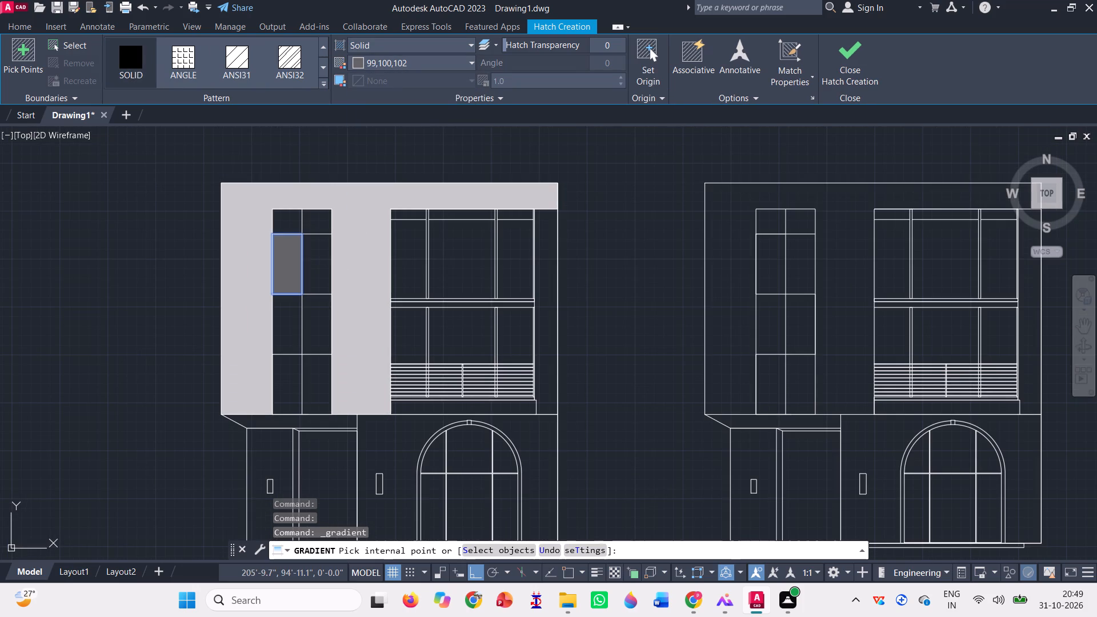
pyautogui.click(321, 326)
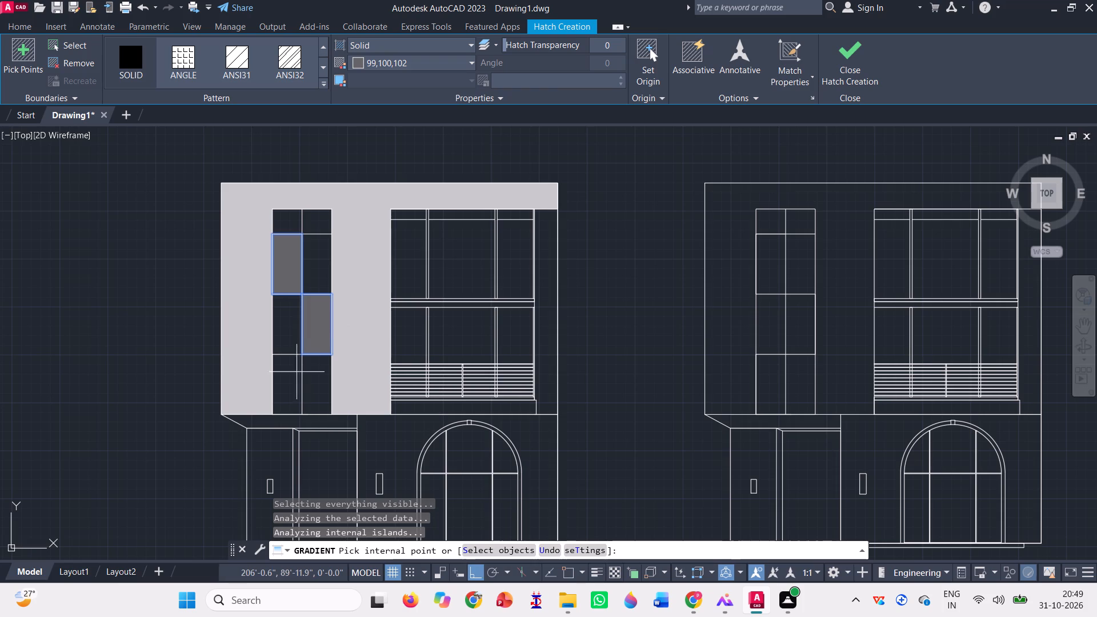
pyautogui.click(291, 380)
# Add the same dark grey solid fill to the wall around the arch and the vertical strip right of the large window.
pyautogui.scroll(-1, 276, 282)
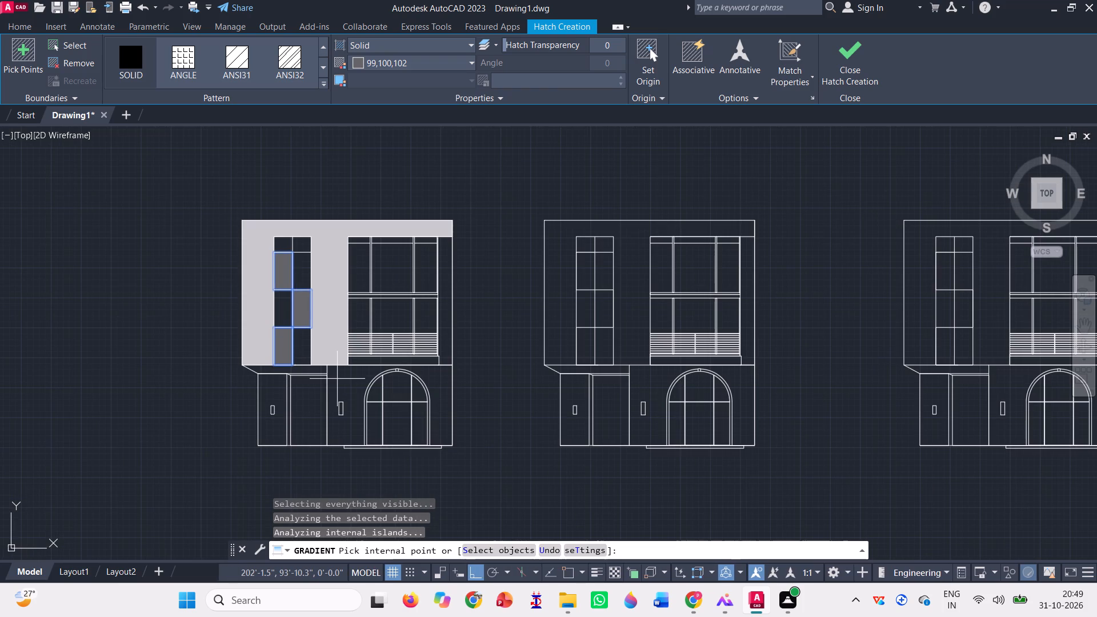
pyautogui.click(339, 374)
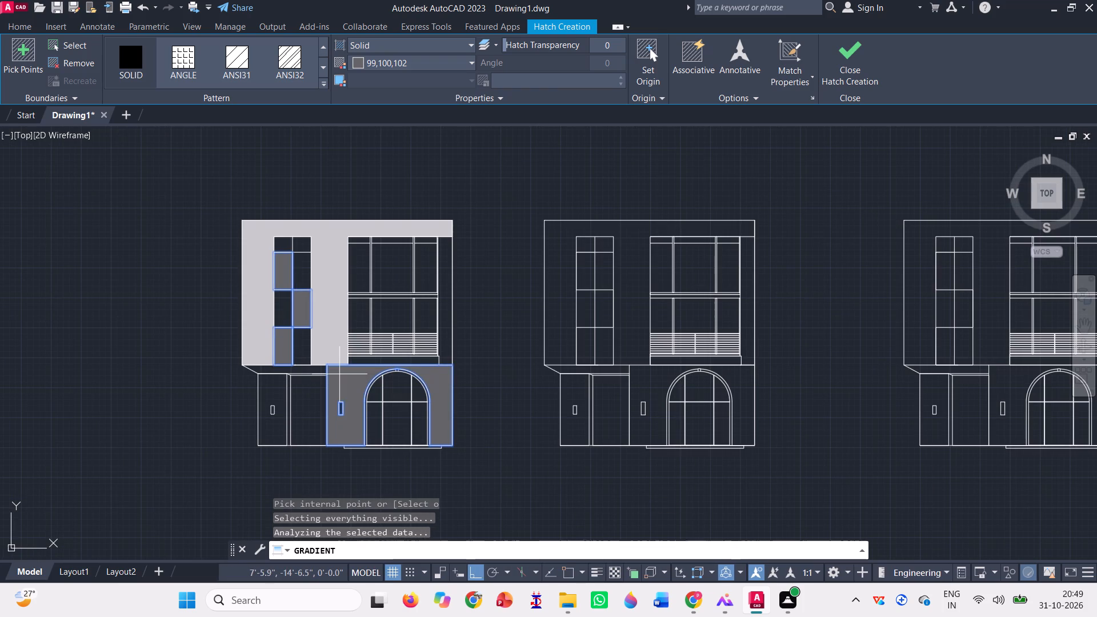
pyautogui.scroll(1, 461, 328)
pyautogui.click(437, 297)
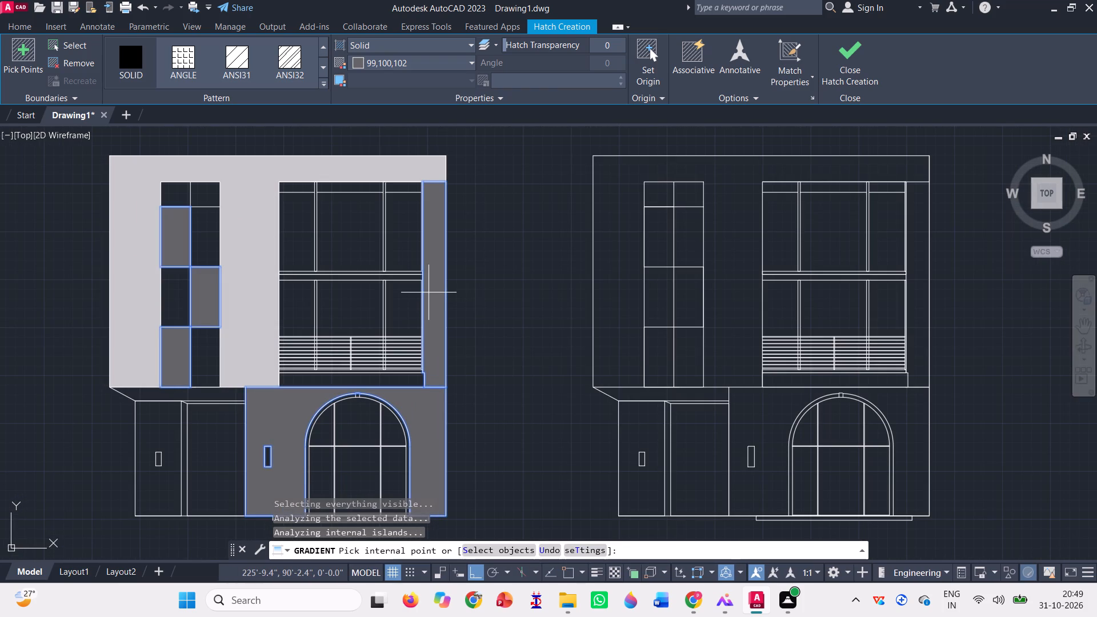
pyautogui.scroll(-1, 501, 307)
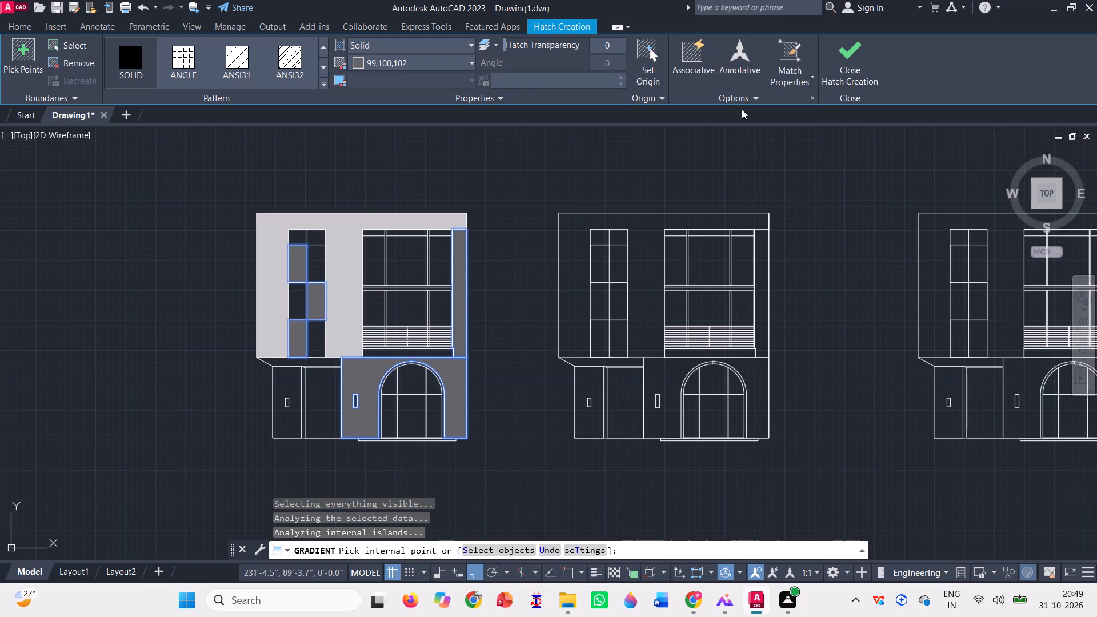
pyautogui.click(842, 60)
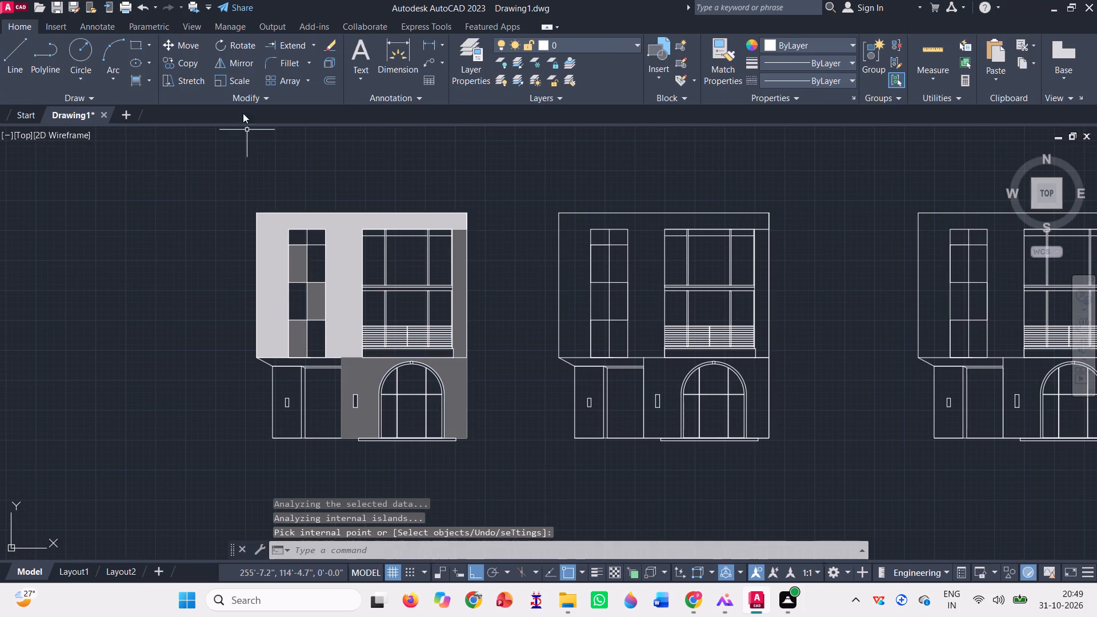
# Fill the original elevation's ground-floor wall panel with the small slot, left of the recessed opening, with a solid hatch in light grey 199,200,202.
pyautogui.click(148, 83)
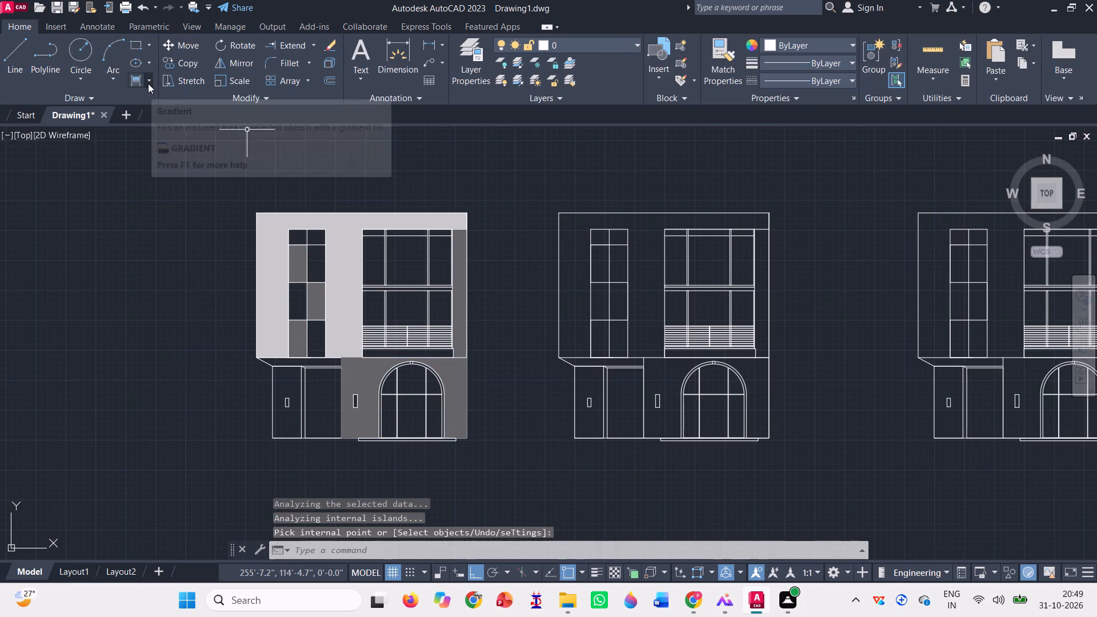
pyautogui.click(151, 129)
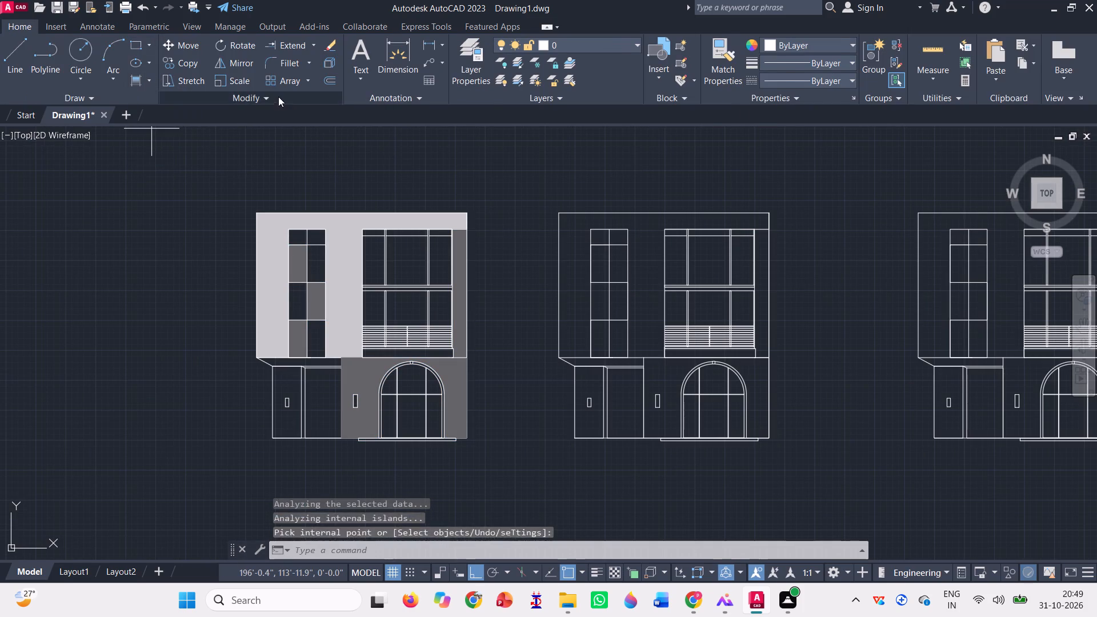
pyautogui.scroll(10, 278, 61)
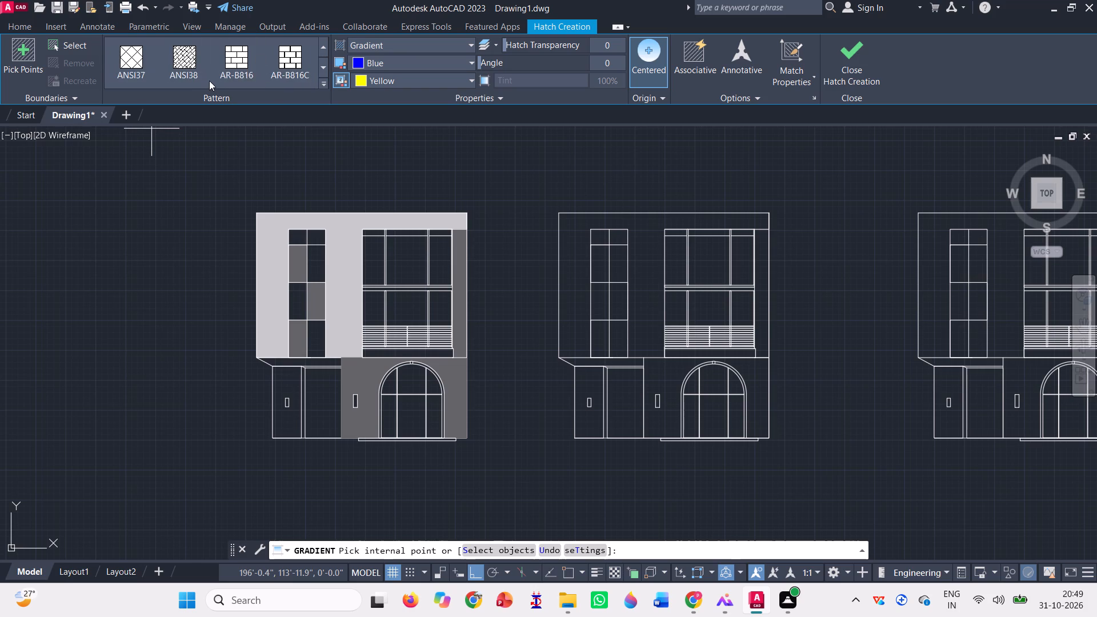
pyautogui.scroll(5, 209, 81)
pyautogui.click(126, 74)
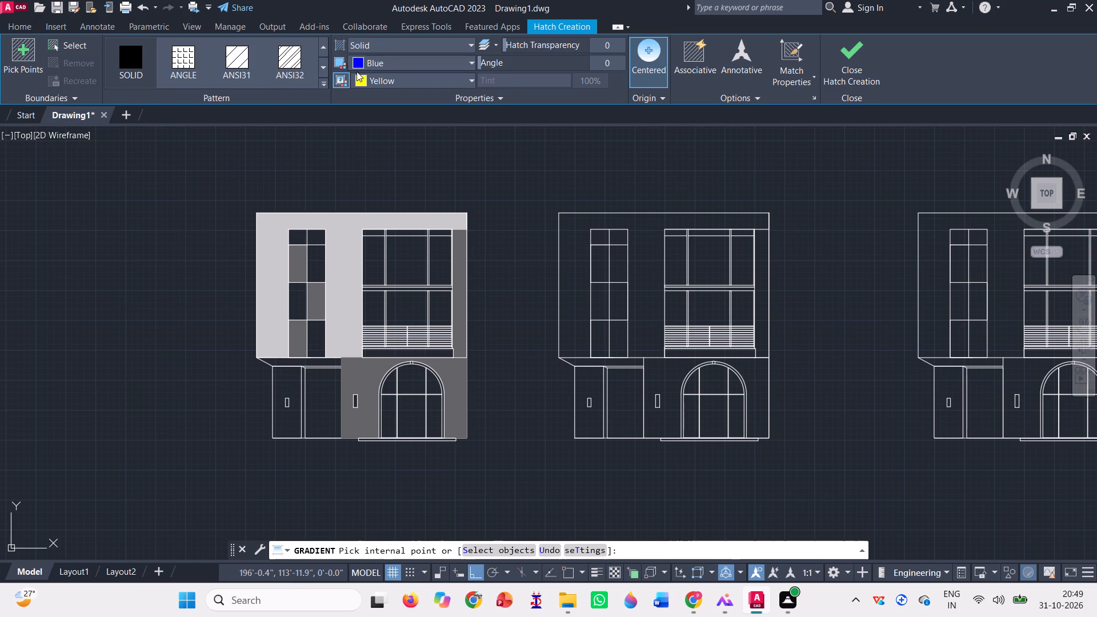
pyautogui.click(383, 59)
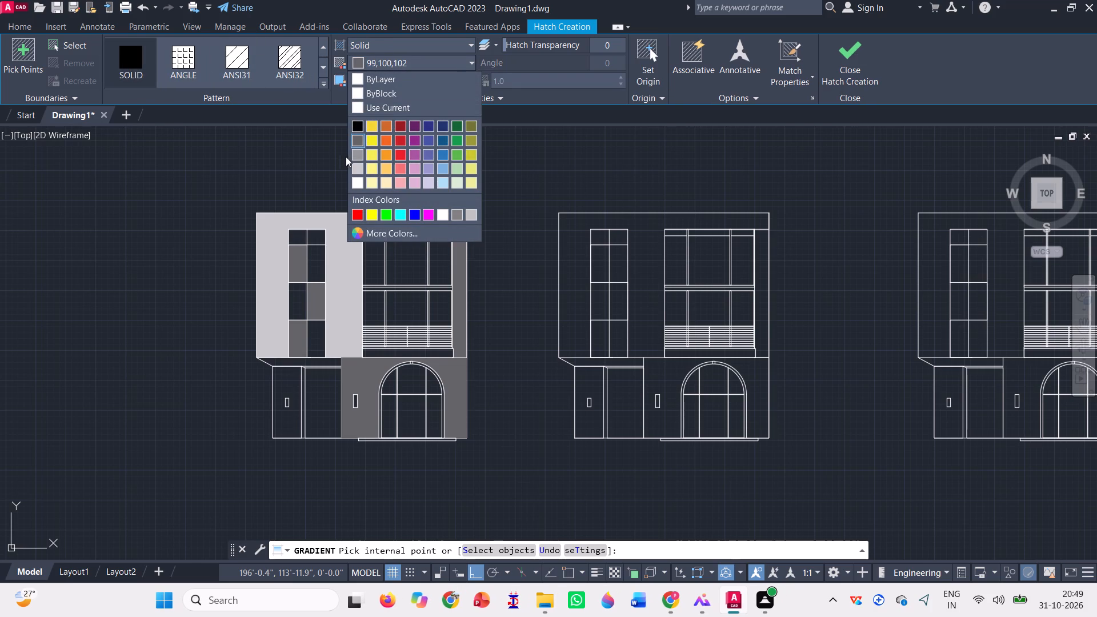
pyautogui.click(353, 166)
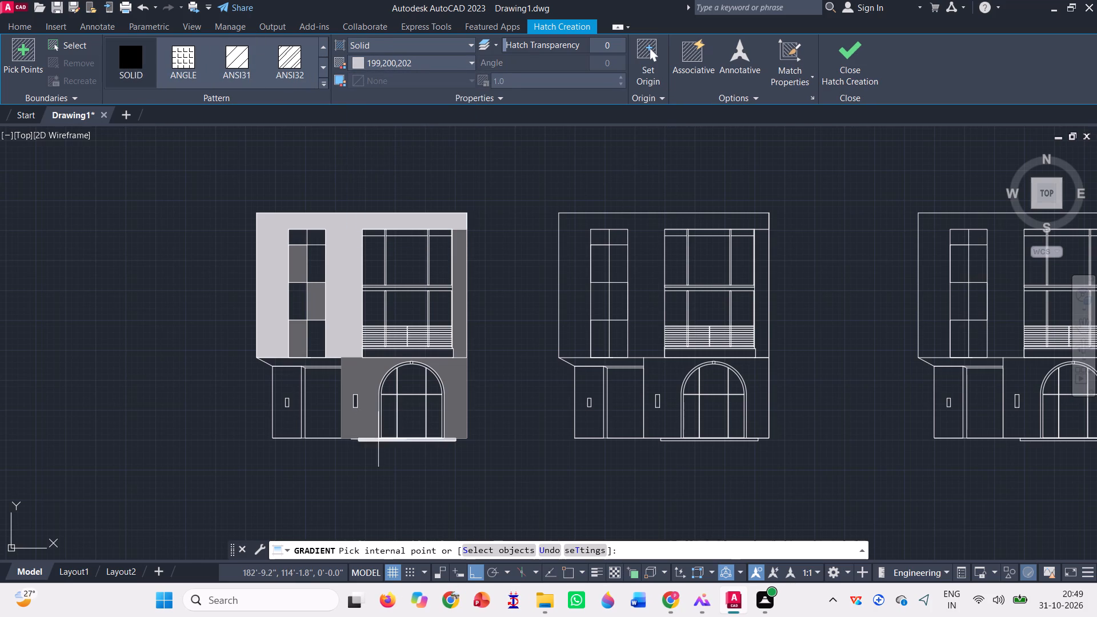
pyautogui.scroll(1, 343, 432)
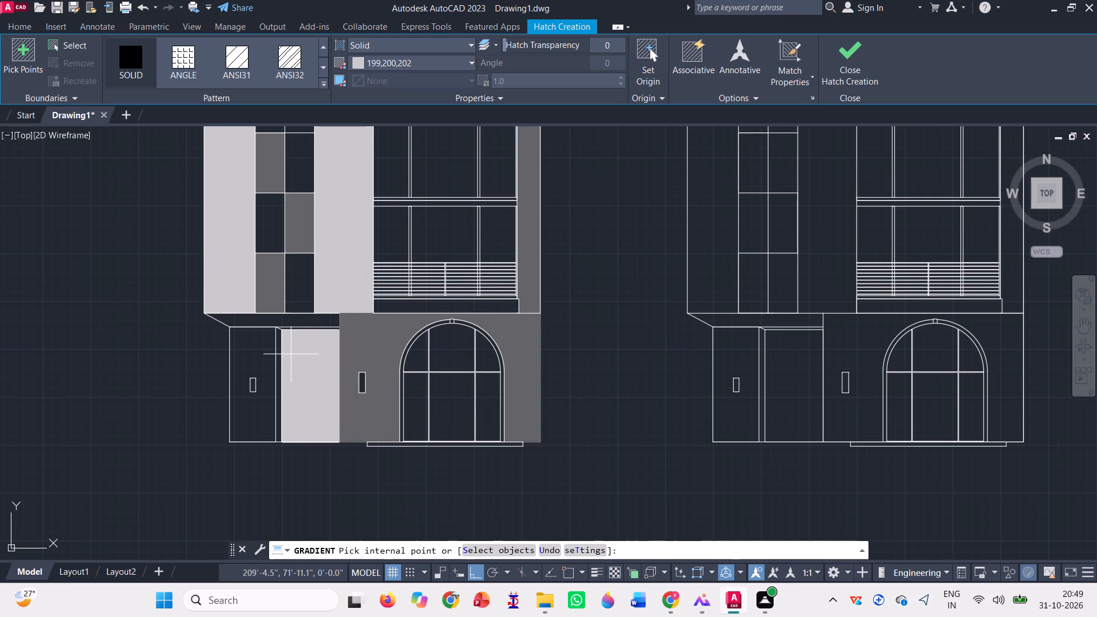
pyautogui.scroll(1, 291, 354)
pyautogui.click(251, 358)
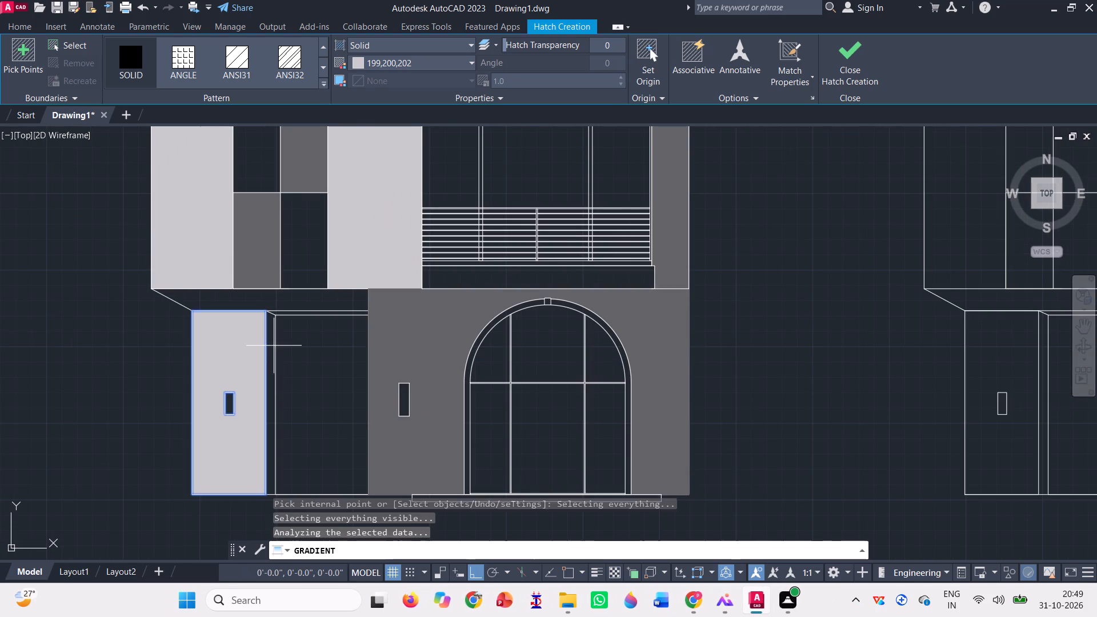
# Add the same light grey fill to the panel's narrow side strip, the sloped band above, and the thin strip over the recessed opening.
pyautogui.scroll(2, 274, 344)
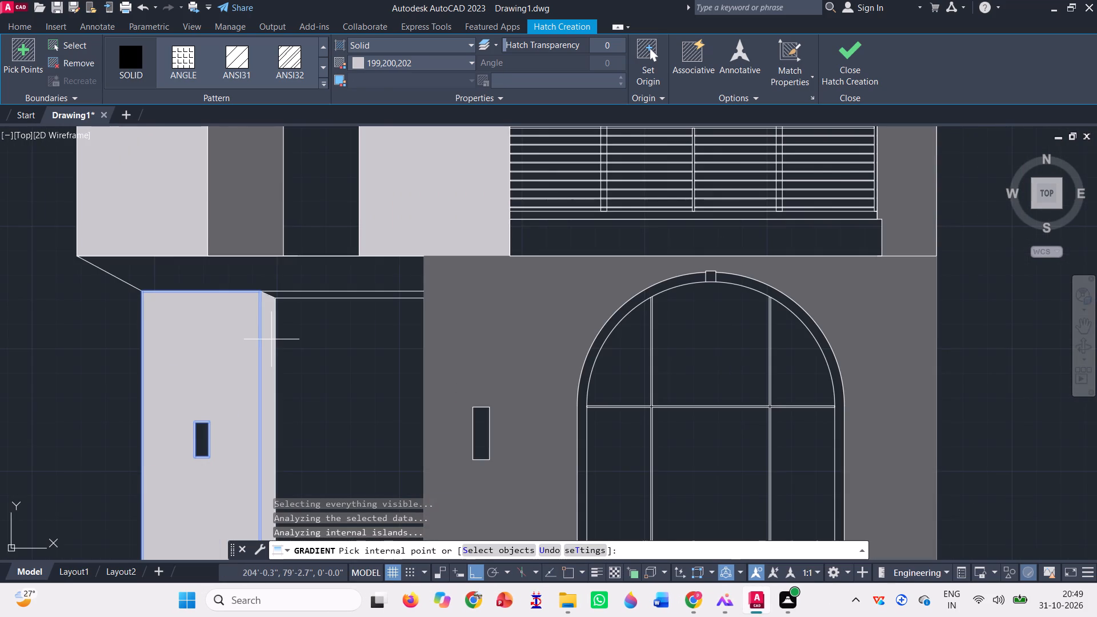
pyautogui.scroll(-1, 271, 339)
pyautogui.scroll(2, 271, 339)
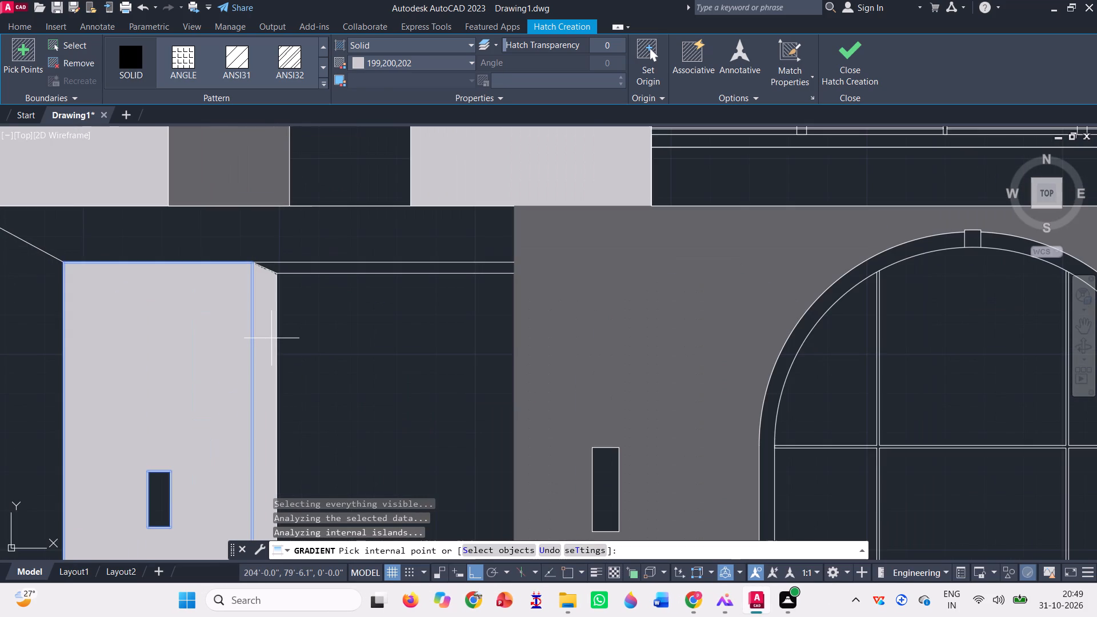
pyautogui.click(271, 336)
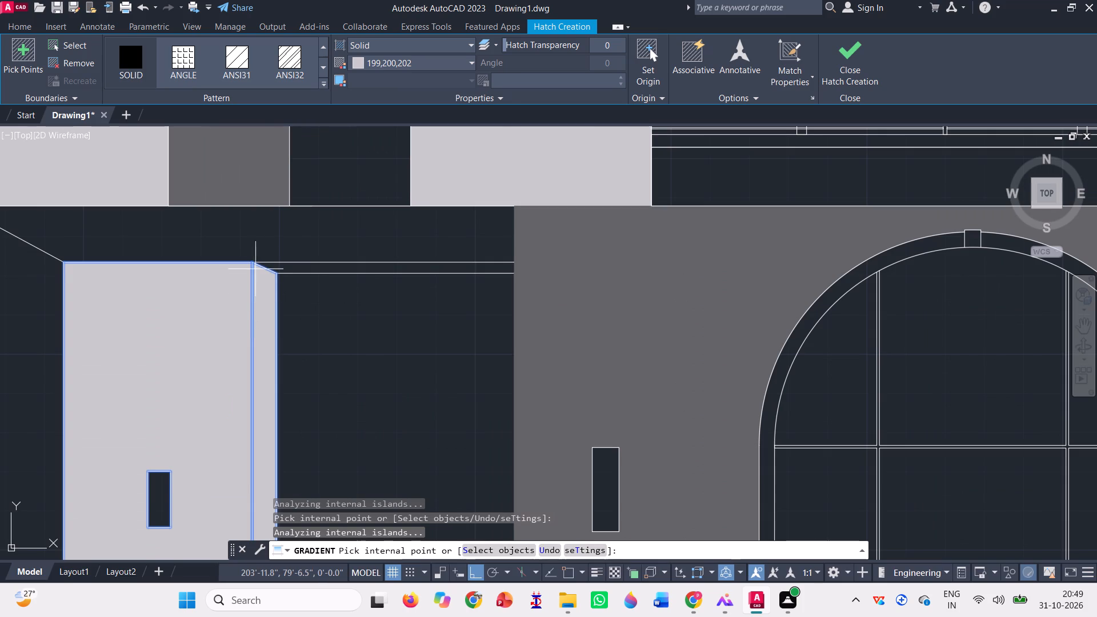
pyautogui.click(269, 249)
pyautogui.click(290, 271)
pyautogui.scroll(-5, 295, 272)
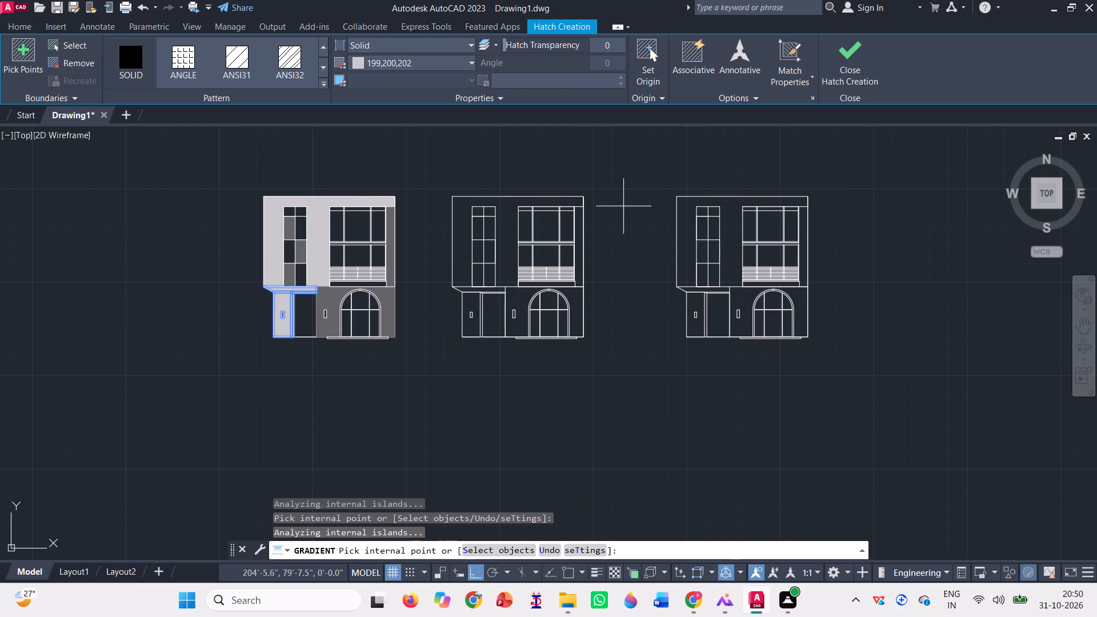
pyautogui.click(836, 58)
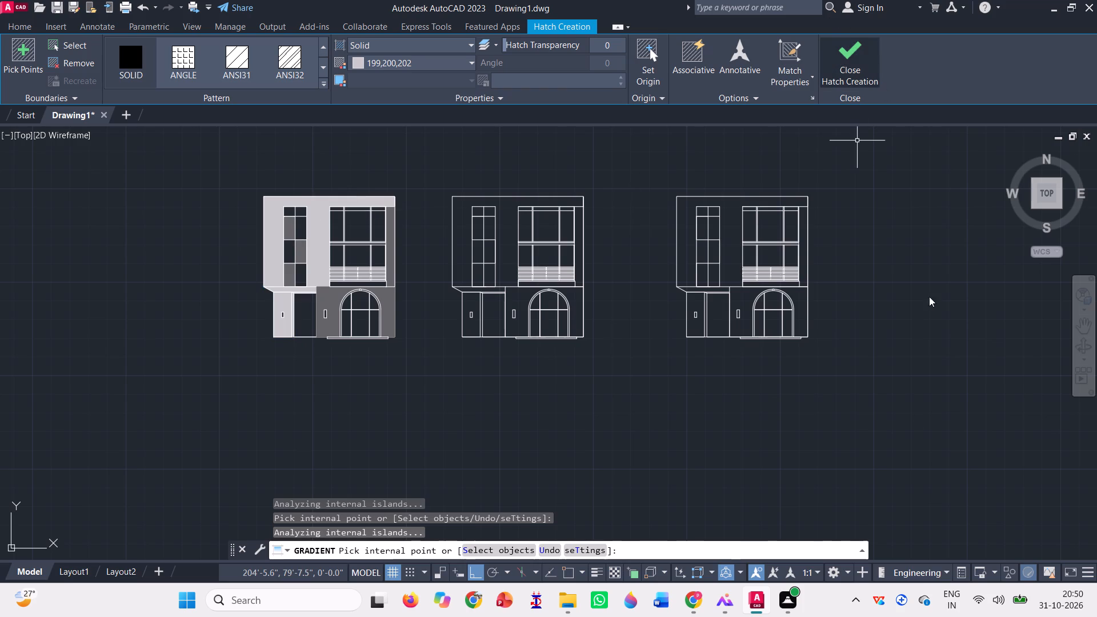
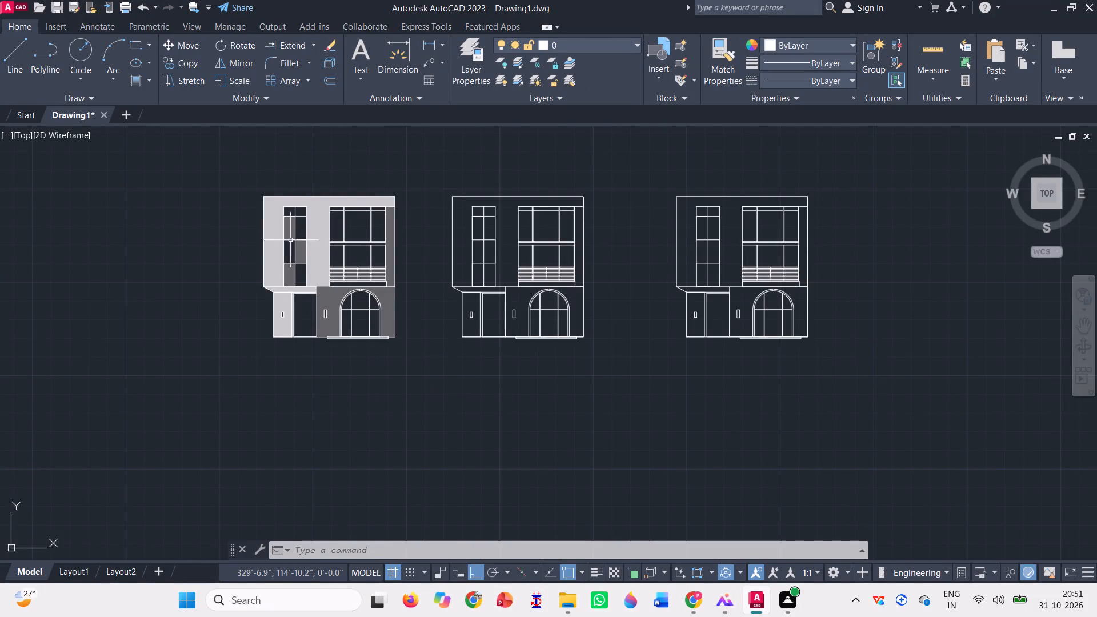
# Fill the arched window surround of the shaded elevation with a solid hatch in color 147,149,152.
pyautogui.scroll(1, 288, 234)
pyautogui.scroll(1, 359, 378)
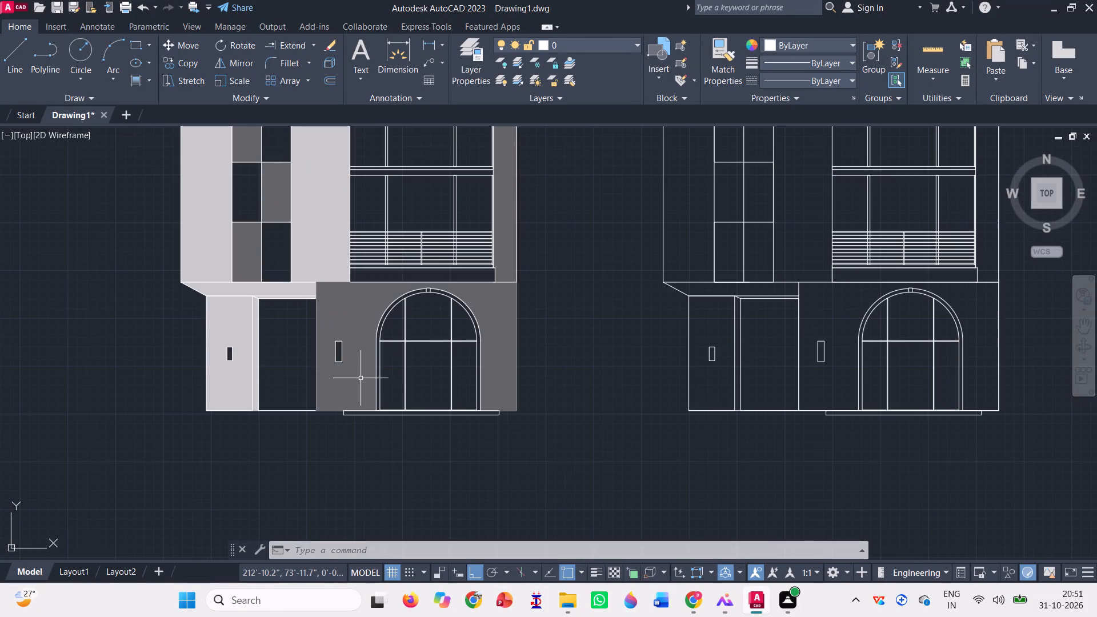
pyautogui.scroll(-1, 389, 399)
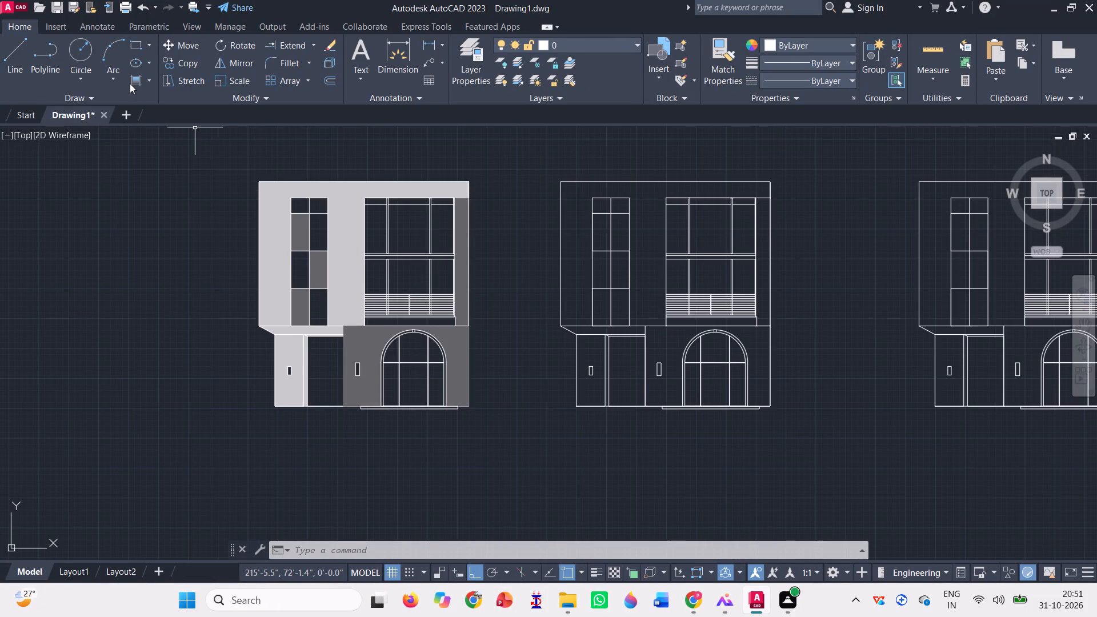
pyautogui.click(130, 80)
pyautogui.scroll(2, 195, 42)
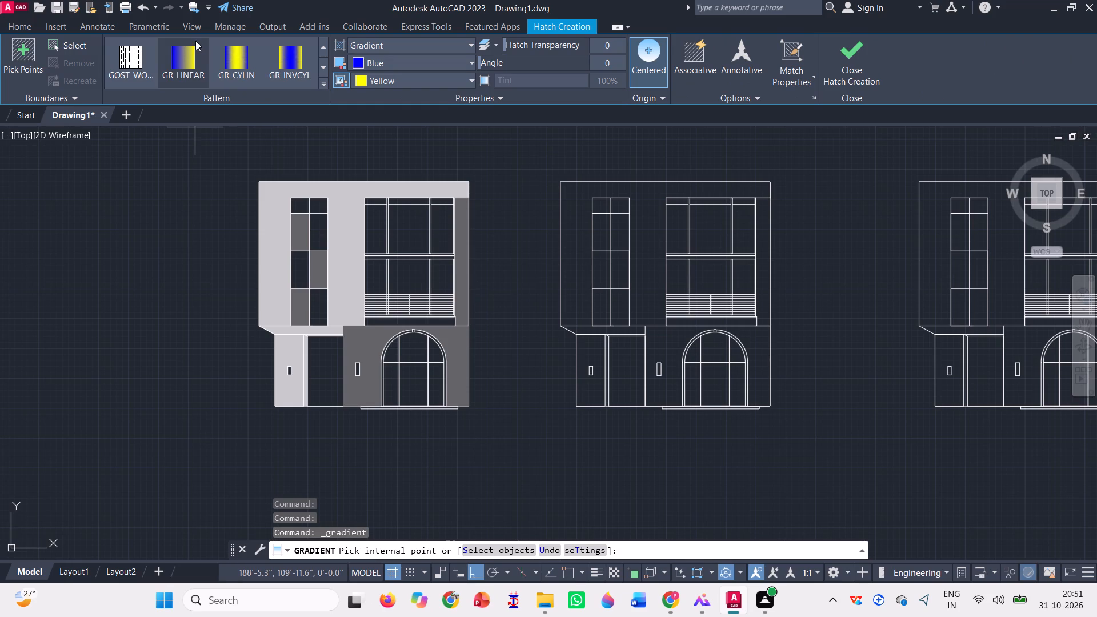
pyautogui.scroll(8, 195, 41)
pyautogui.scroll(6, 129, 62)
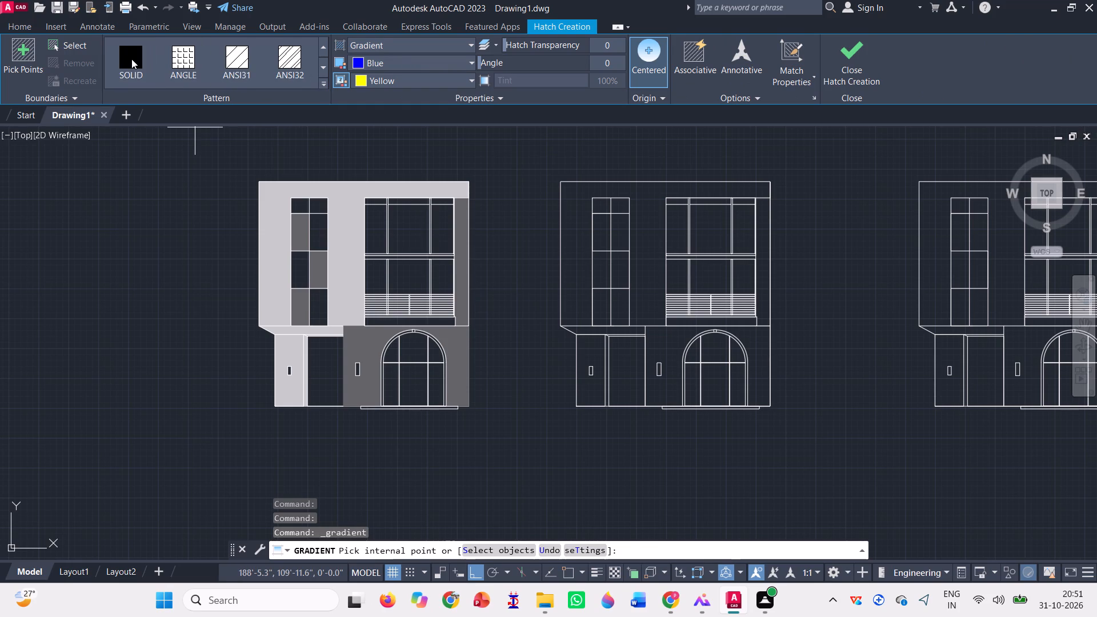
pyautogui.click(131, 57)
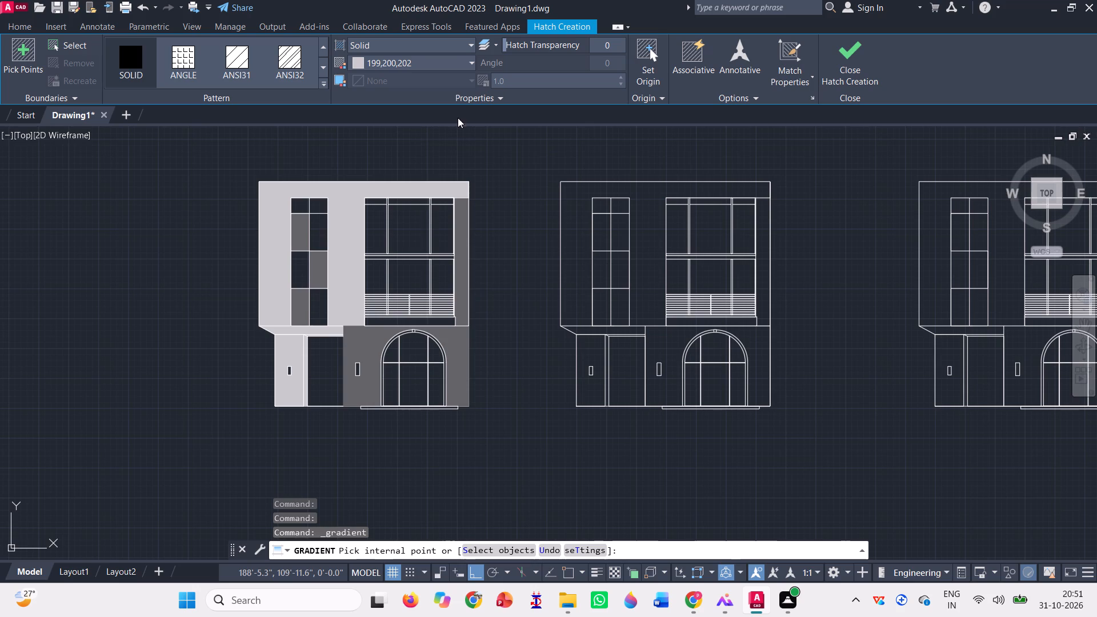
pyautogui.click(472, 58)
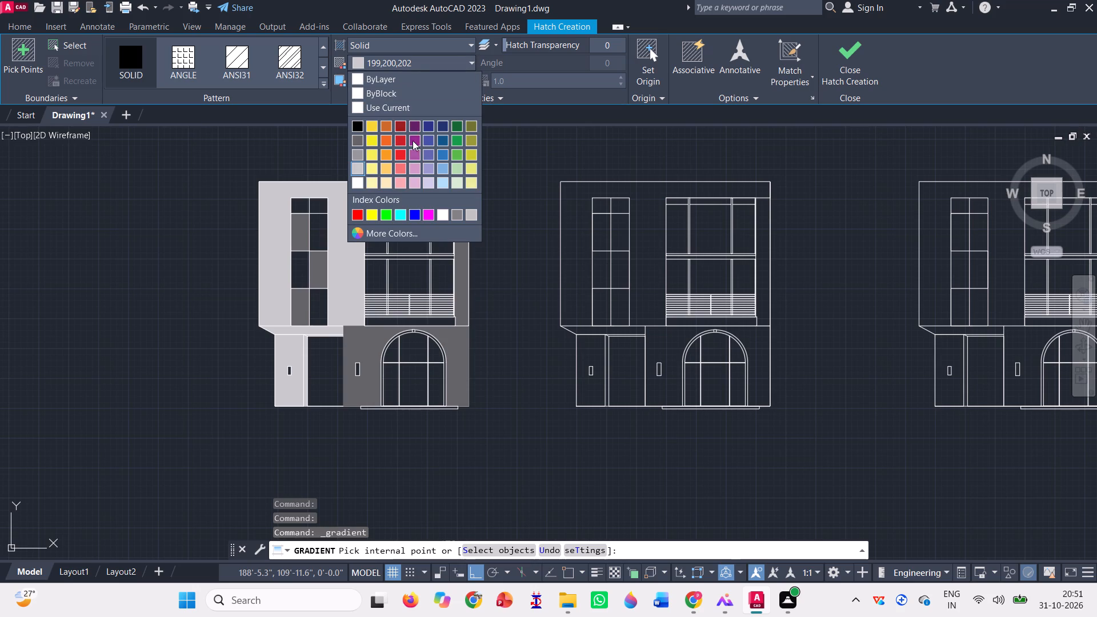
pyautogui.click(362, 153)
pyautogui.scroll(2, 427, 346)
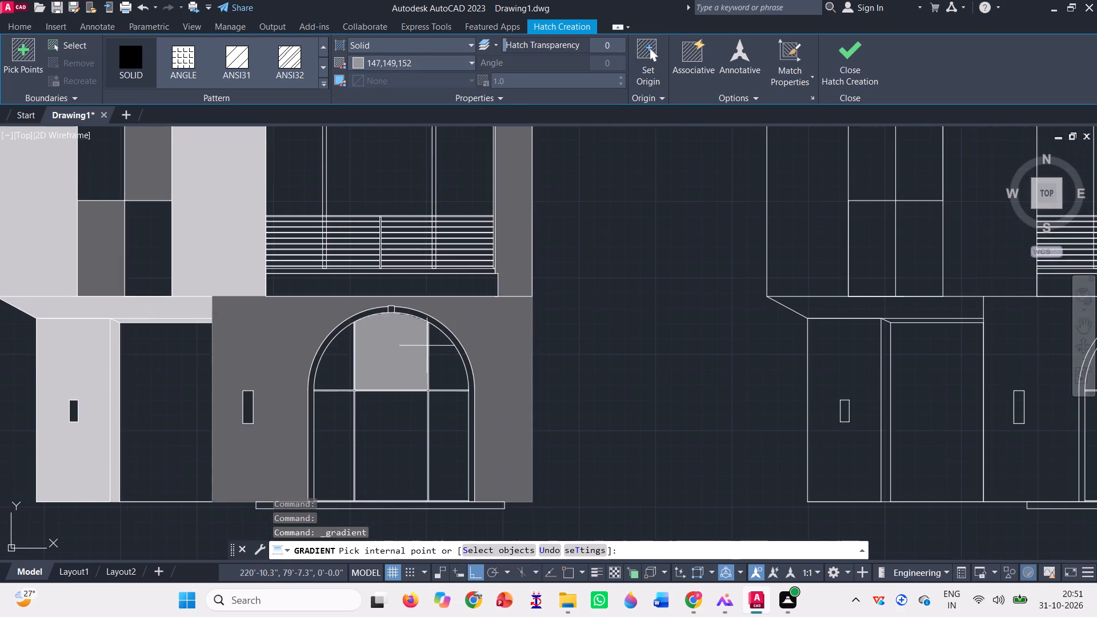
pyautogui.scroll(3, 373, 301)
pyautogui.click(391, 333)
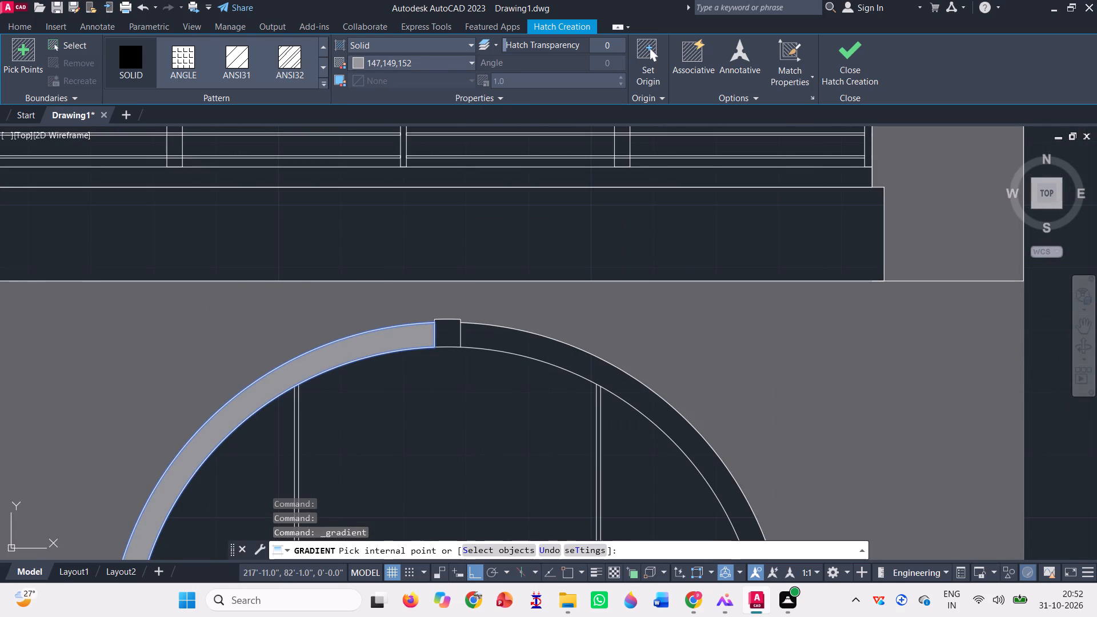
pyautogui.click(469, 336)
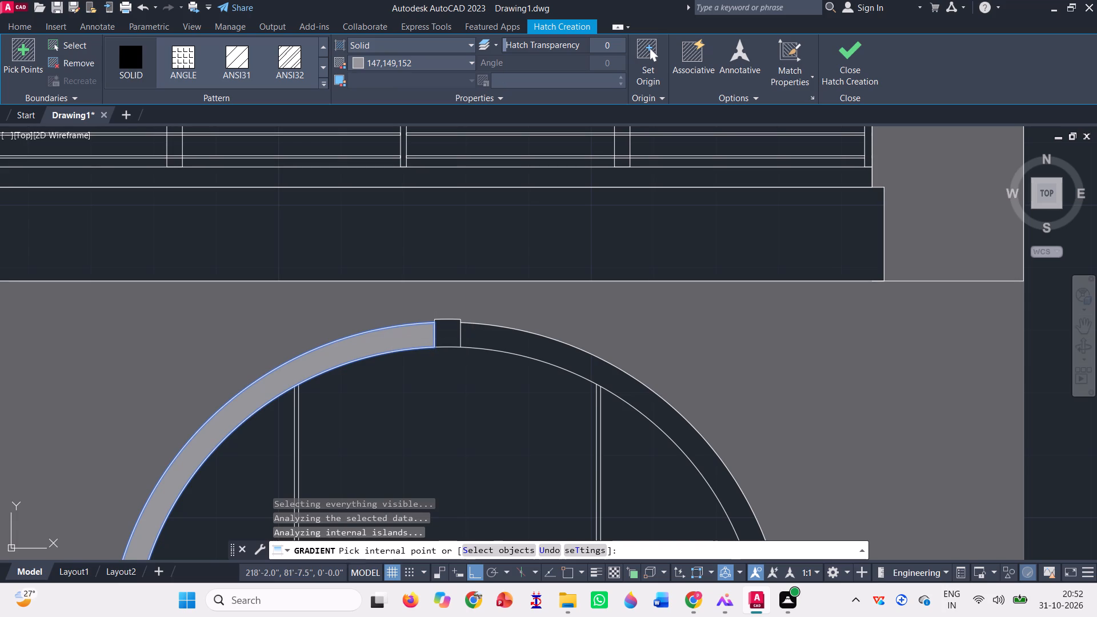
pyautogui.click(442, 343)
pyautogui.scroll(-5, 450, 339)
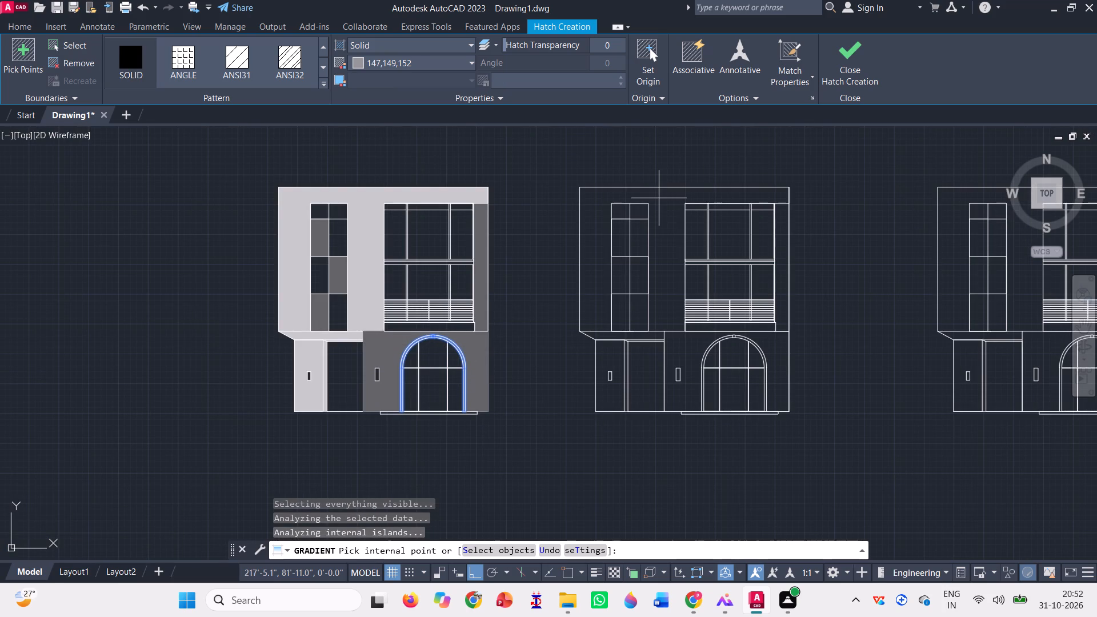
pyautogui.click(852, 60)
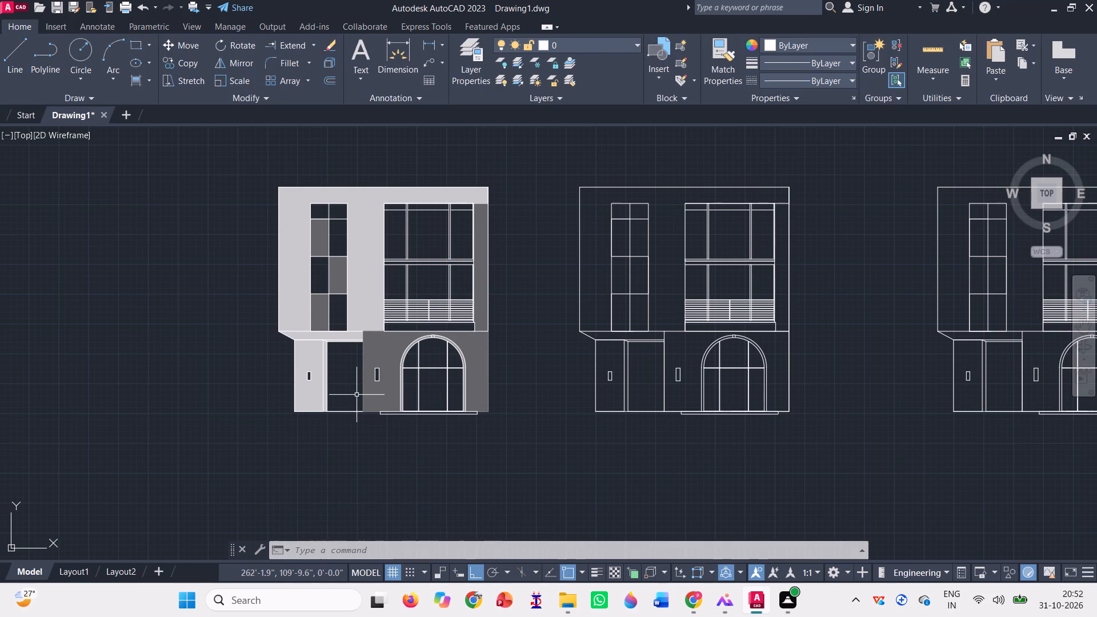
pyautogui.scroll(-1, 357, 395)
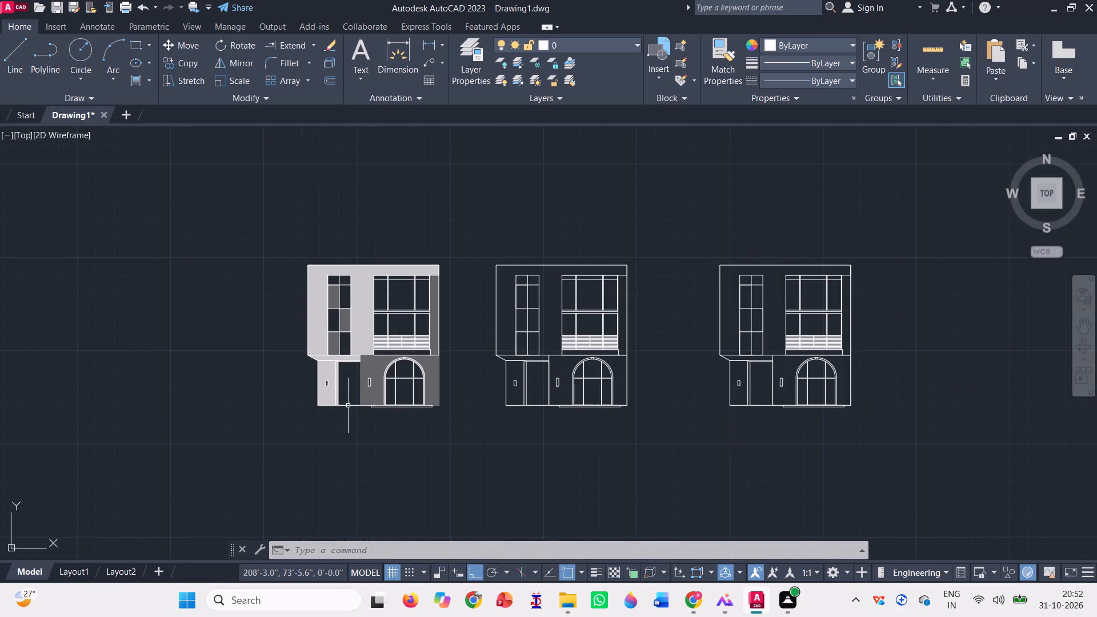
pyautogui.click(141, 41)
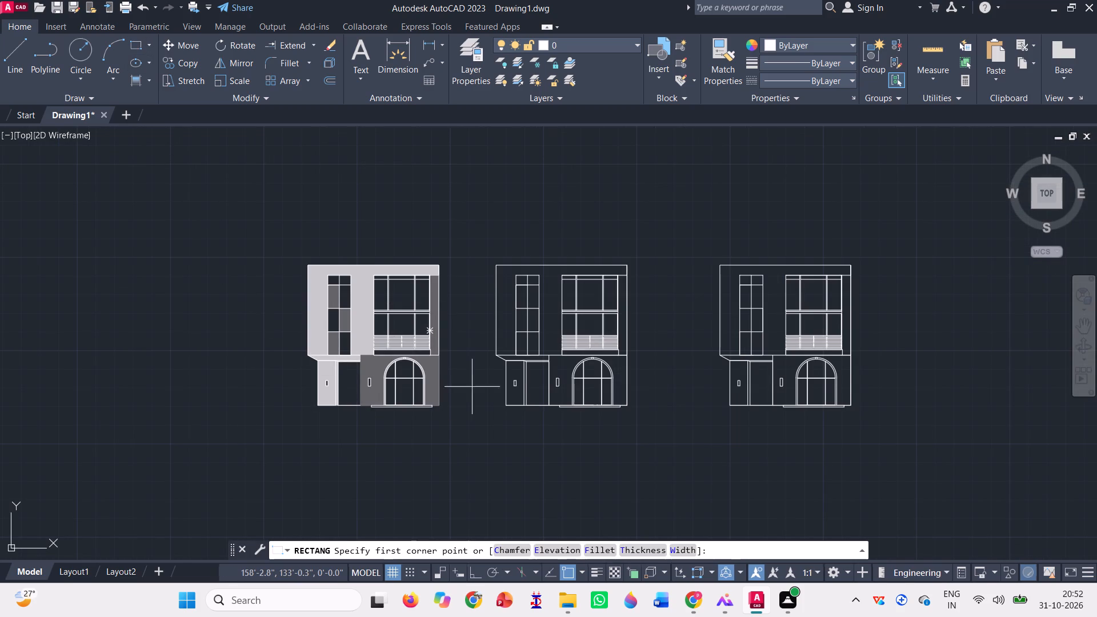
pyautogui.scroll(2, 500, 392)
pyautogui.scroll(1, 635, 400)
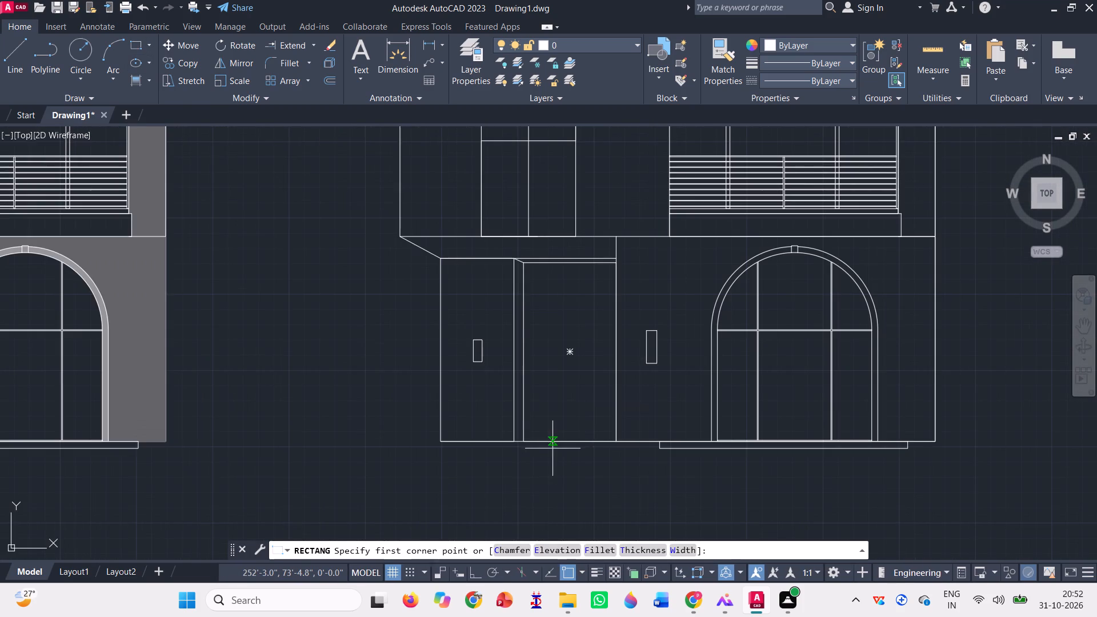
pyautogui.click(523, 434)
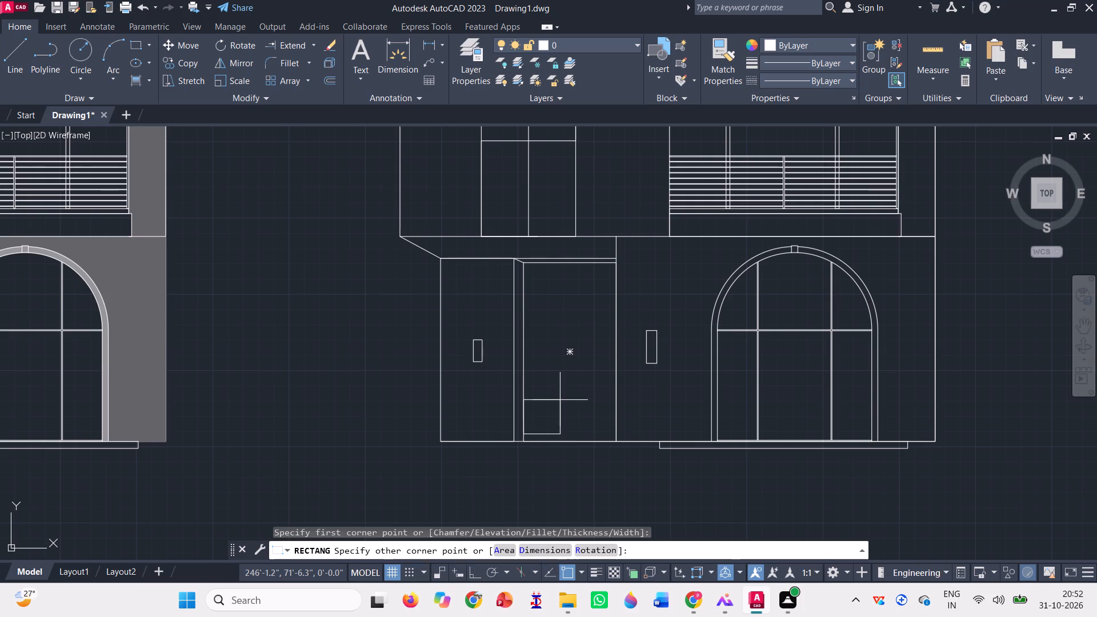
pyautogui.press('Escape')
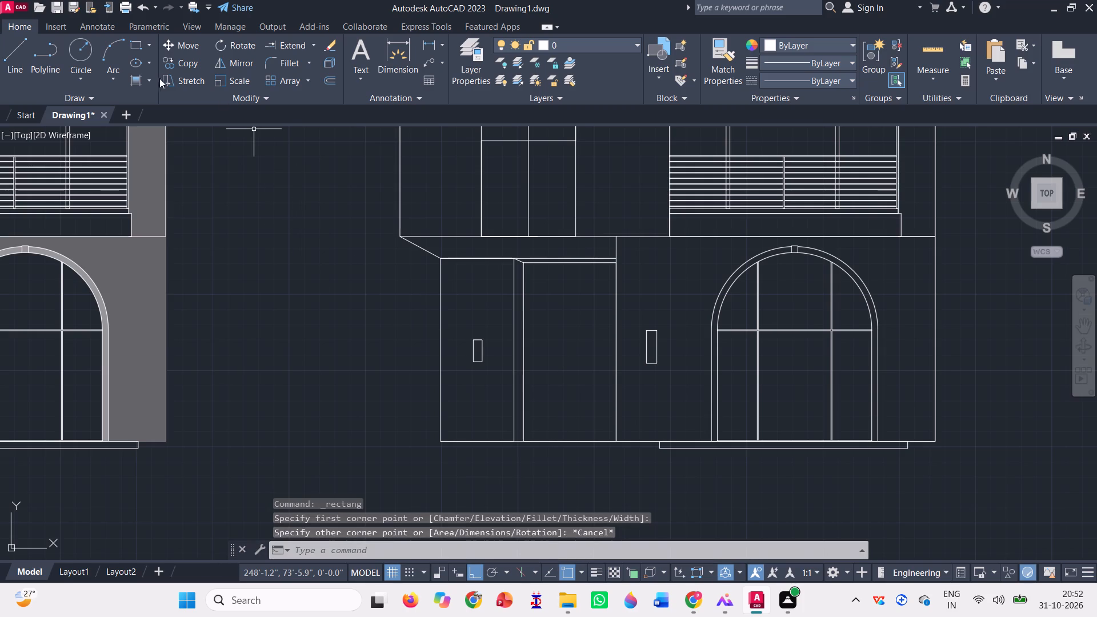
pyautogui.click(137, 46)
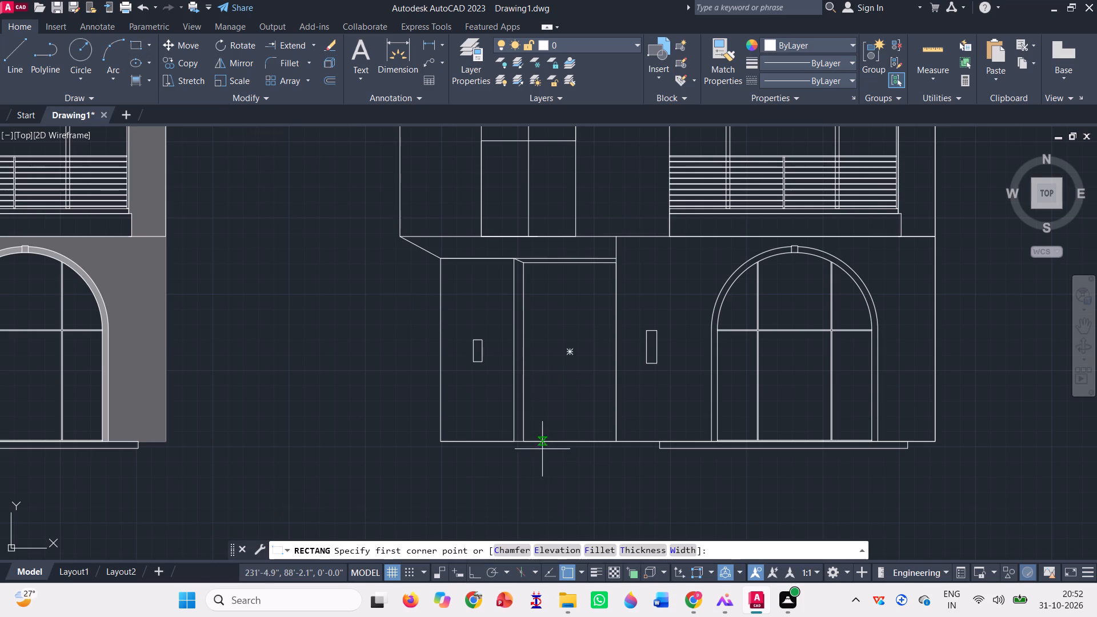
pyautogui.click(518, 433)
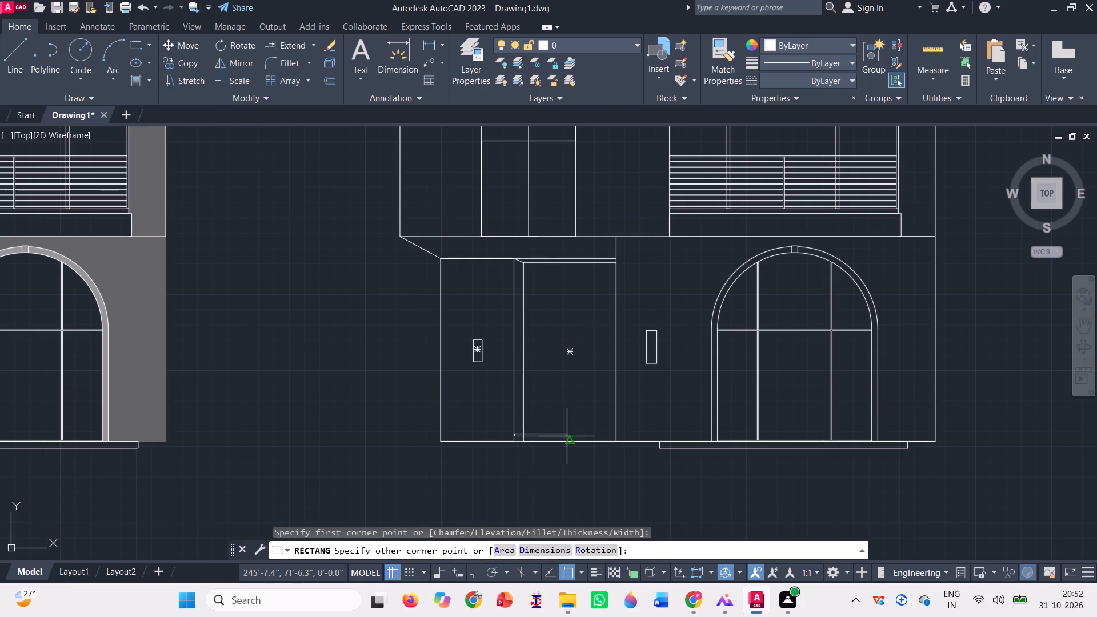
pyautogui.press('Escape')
# Draw a rectangle in the entrance opening of the unshaded middle elevation, starting from the opening's lower-left corner and covering about half its width.
pyautogui.click(131, 41)
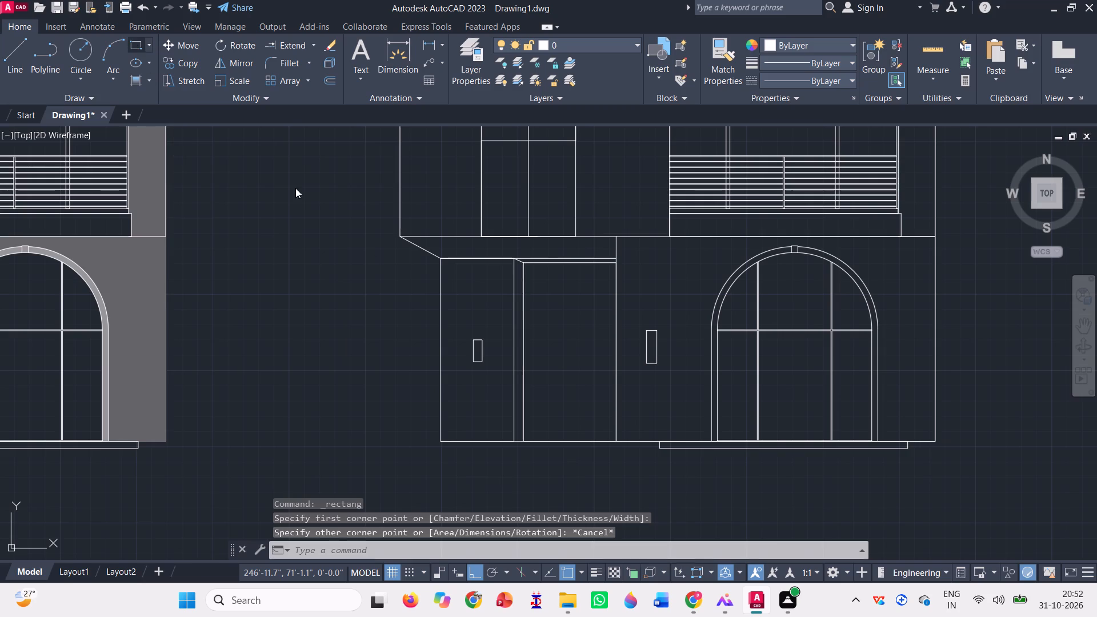
pyautogui.scroll(3, 535, 435)
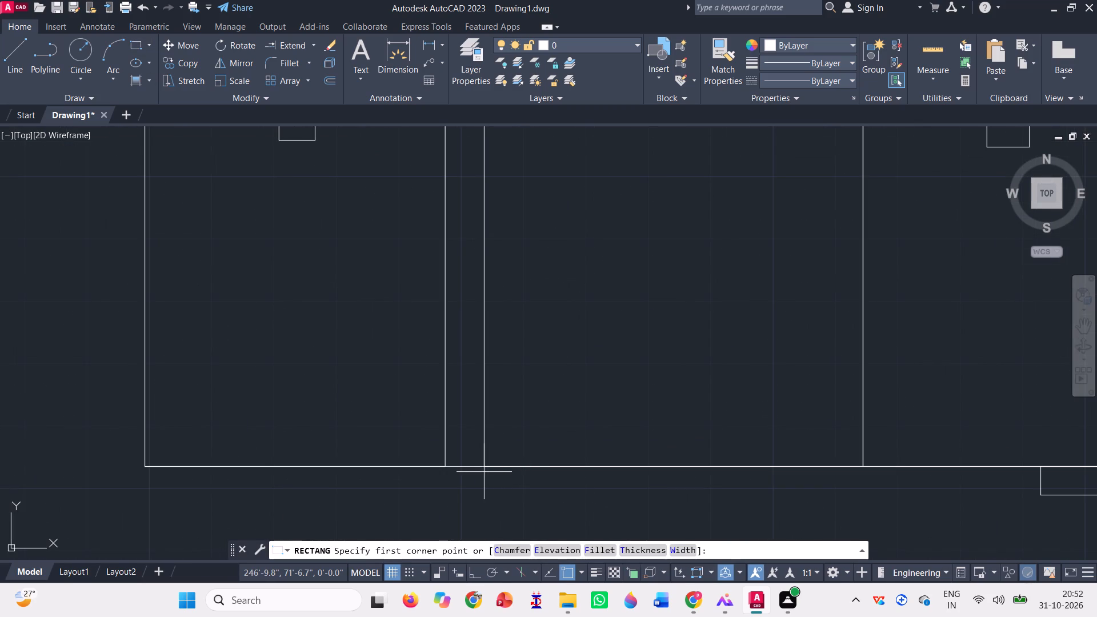
pyautogui.click(486, 465)
pyautogui.scroll(-2, 442, 487)
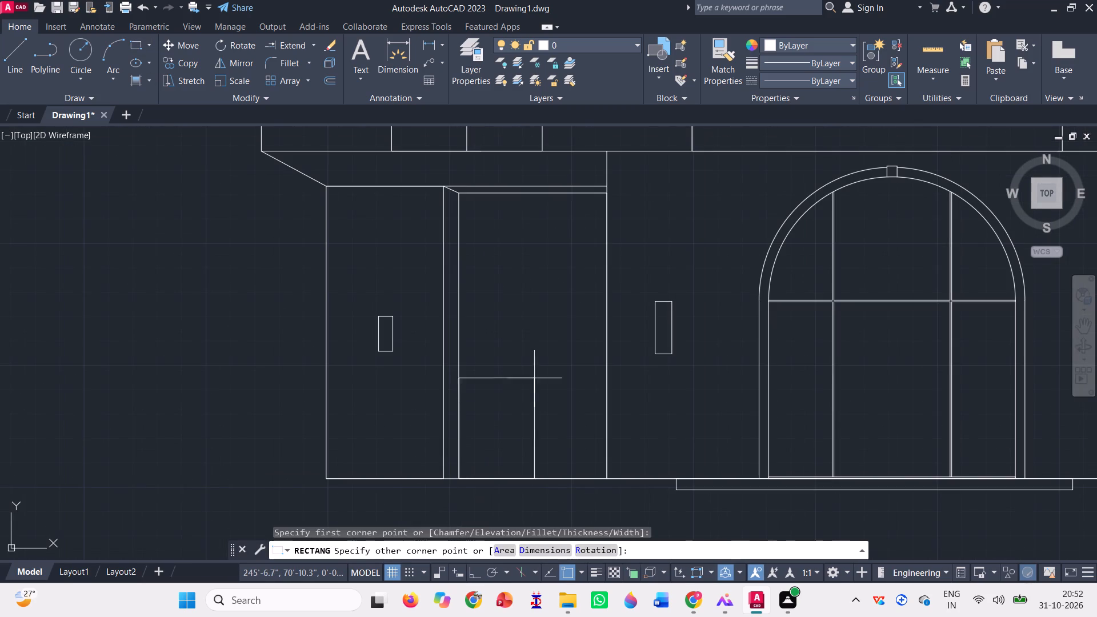
pyautogui.click(539, 324)
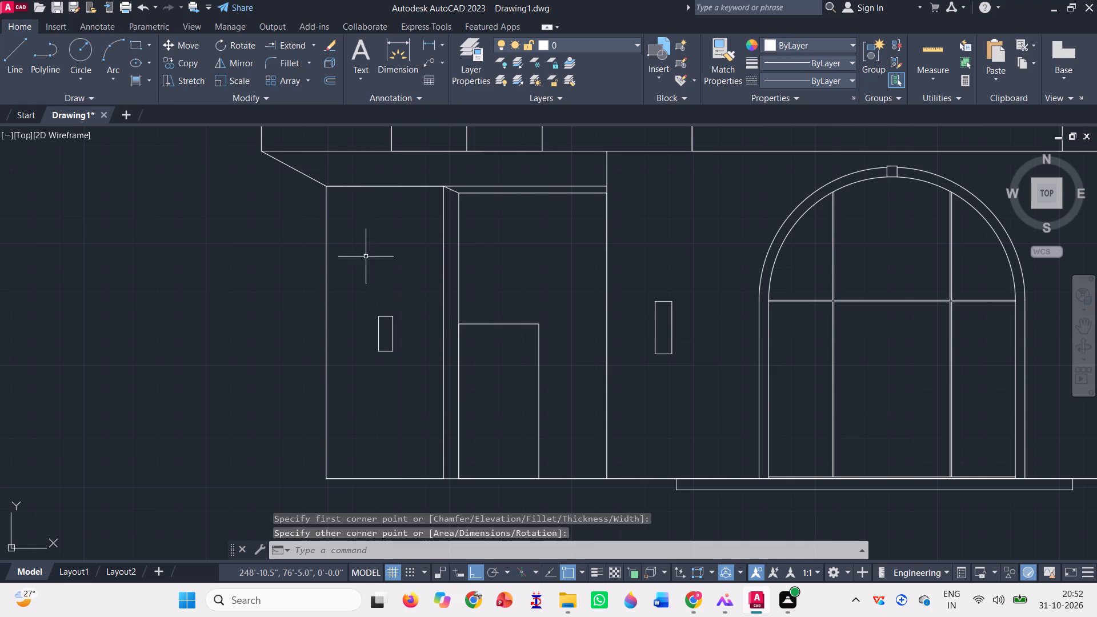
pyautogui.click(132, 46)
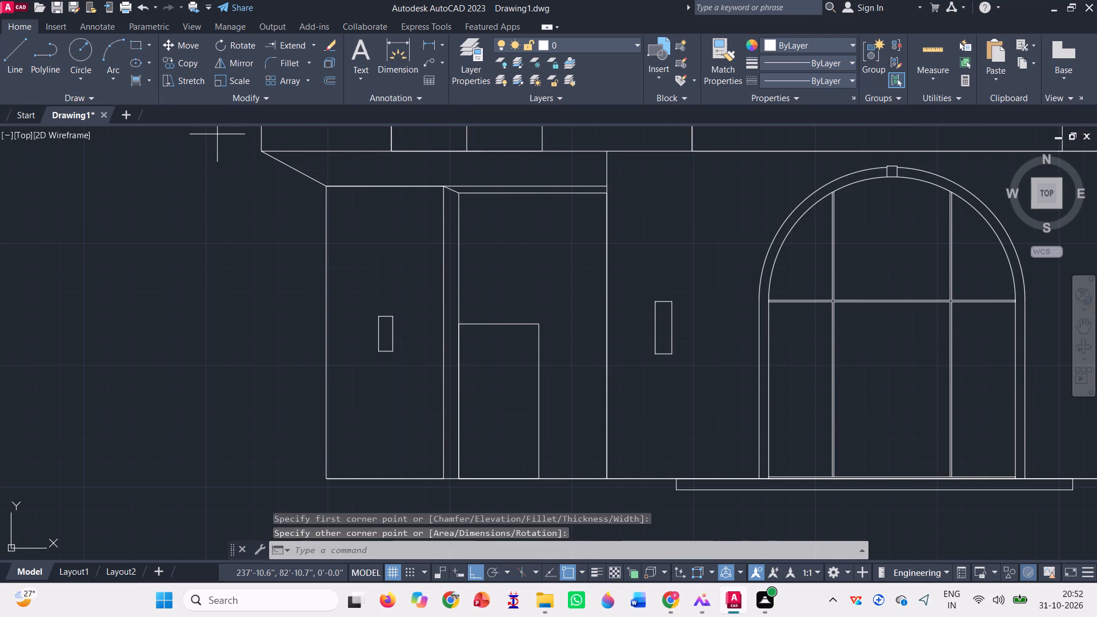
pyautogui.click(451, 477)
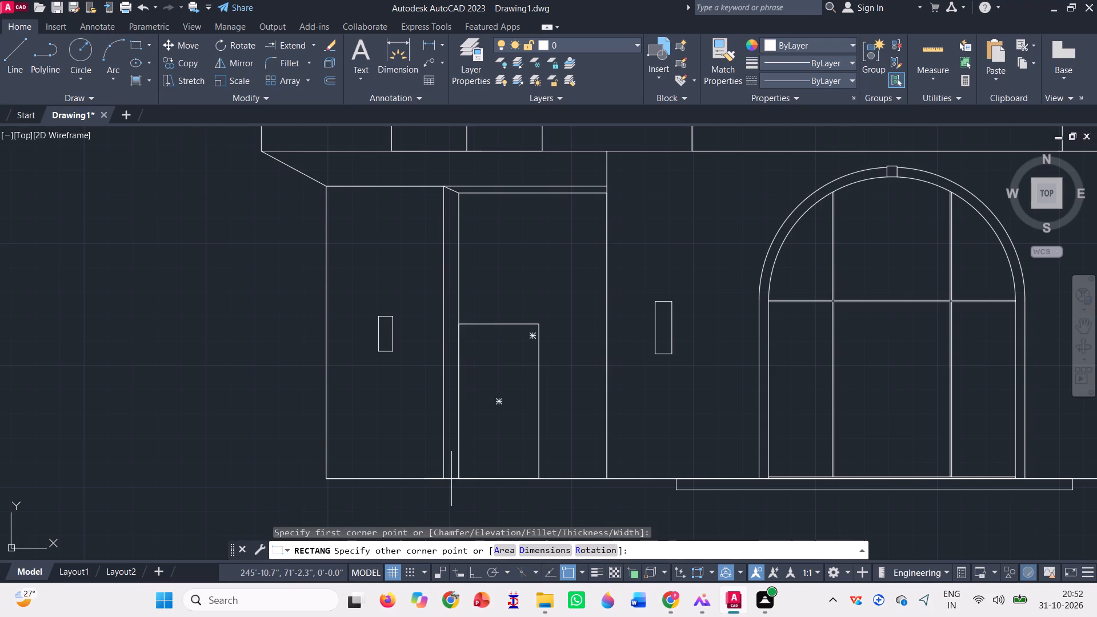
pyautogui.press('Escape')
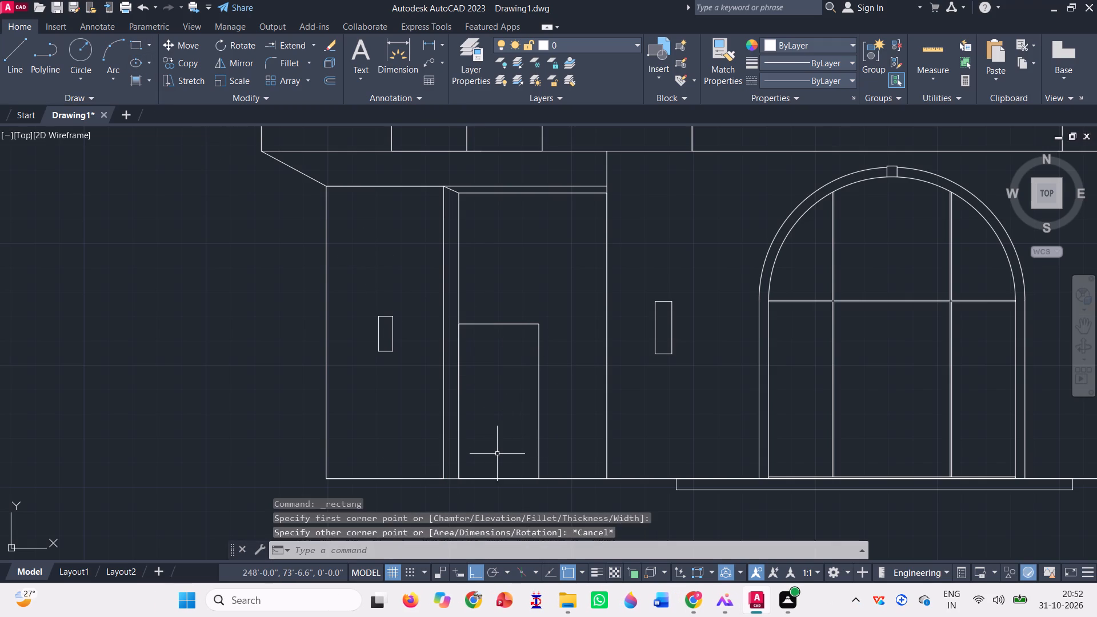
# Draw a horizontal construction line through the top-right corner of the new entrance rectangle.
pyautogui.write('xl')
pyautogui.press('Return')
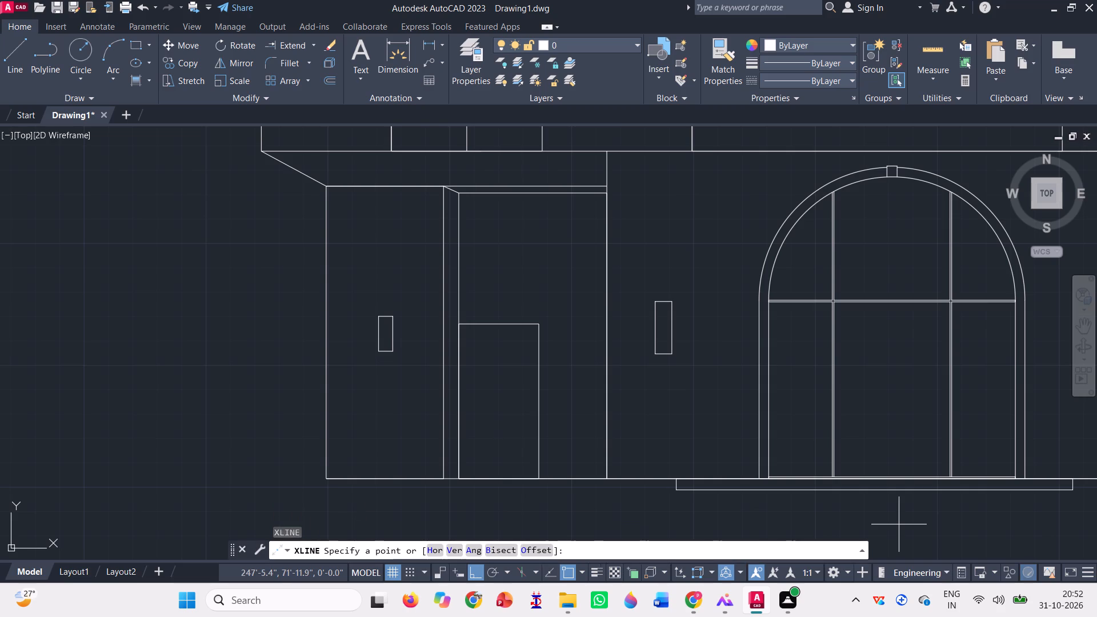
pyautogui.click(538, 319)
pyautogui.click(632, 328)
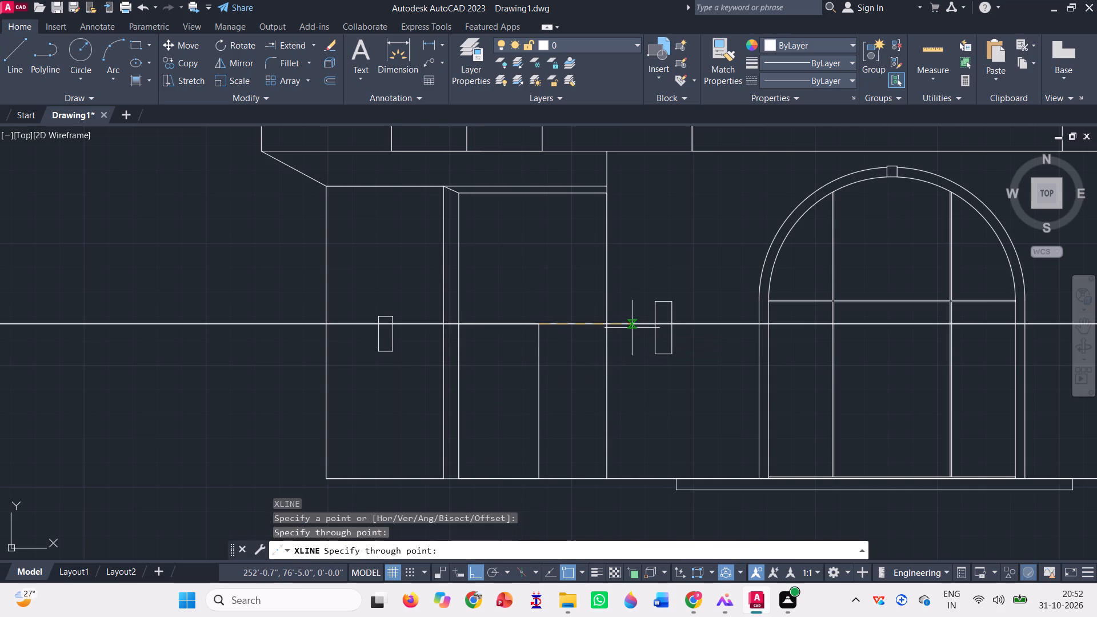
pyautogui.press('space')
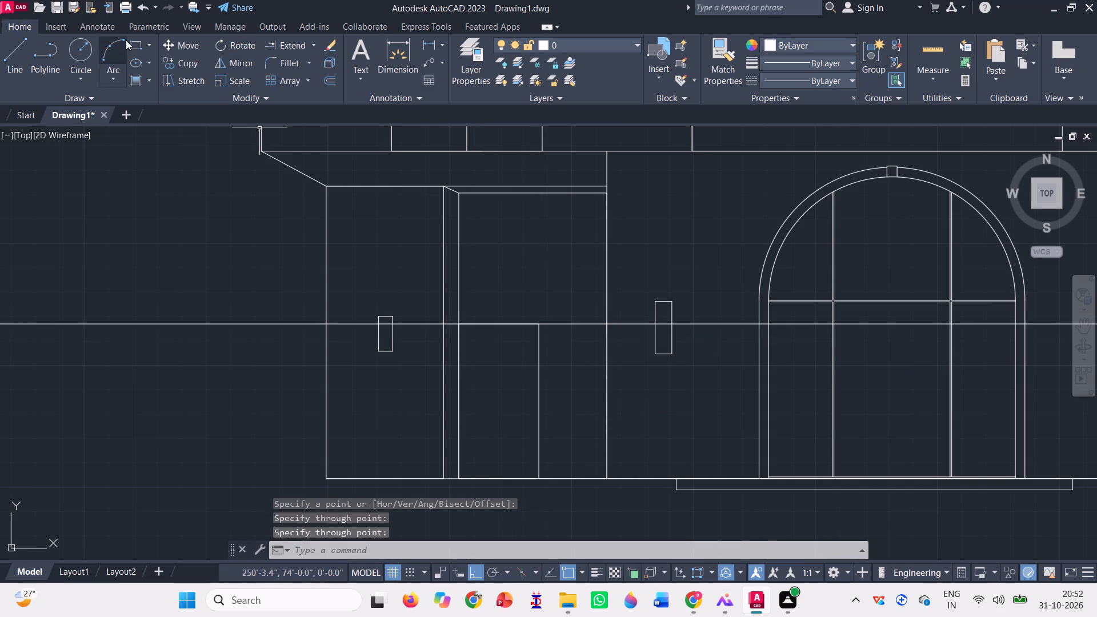
# Draw a smaller rectangle inside the entrance rectangle, from its top-right corner to a point slightly inside its lower-left corner.
pyautogui.click(137, 45)
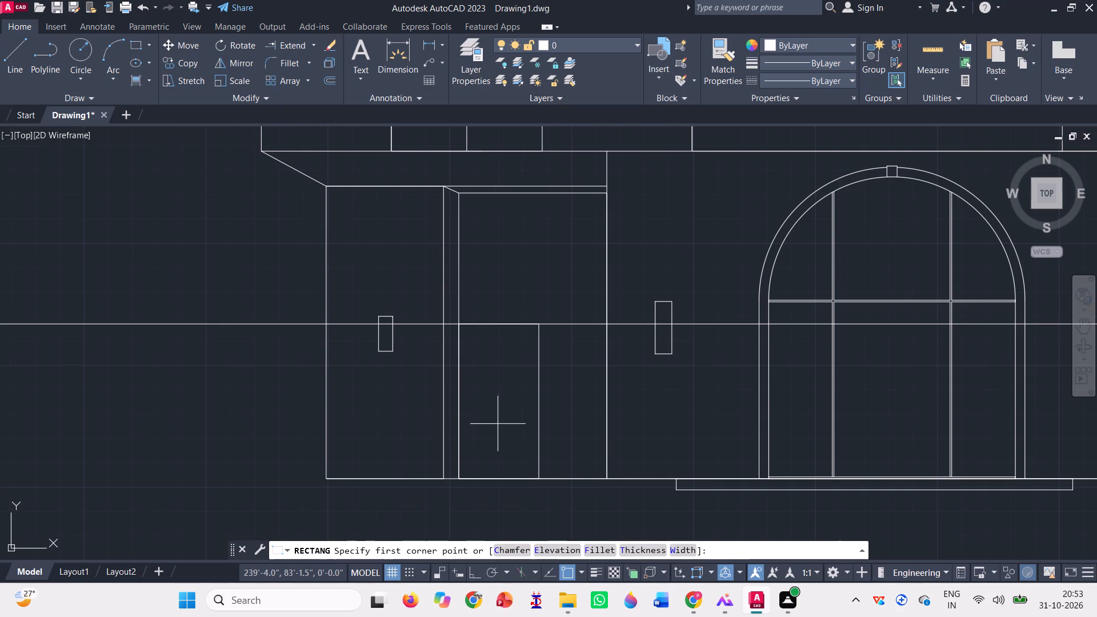
pyautogui.scroll(1, 482, 453)
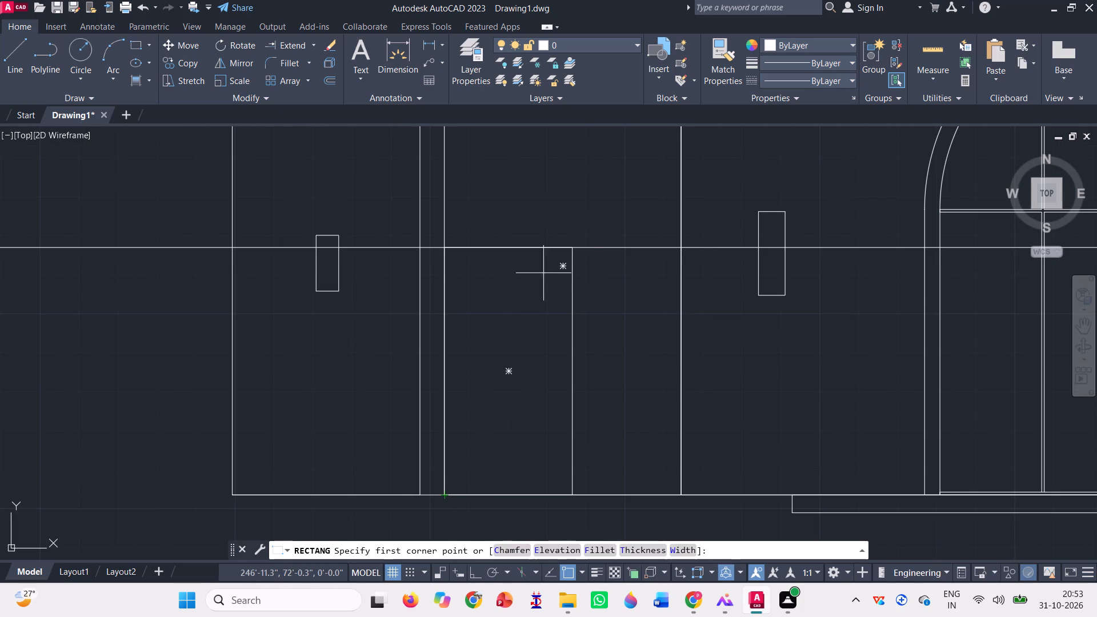
pyautogui.click(573, 249)
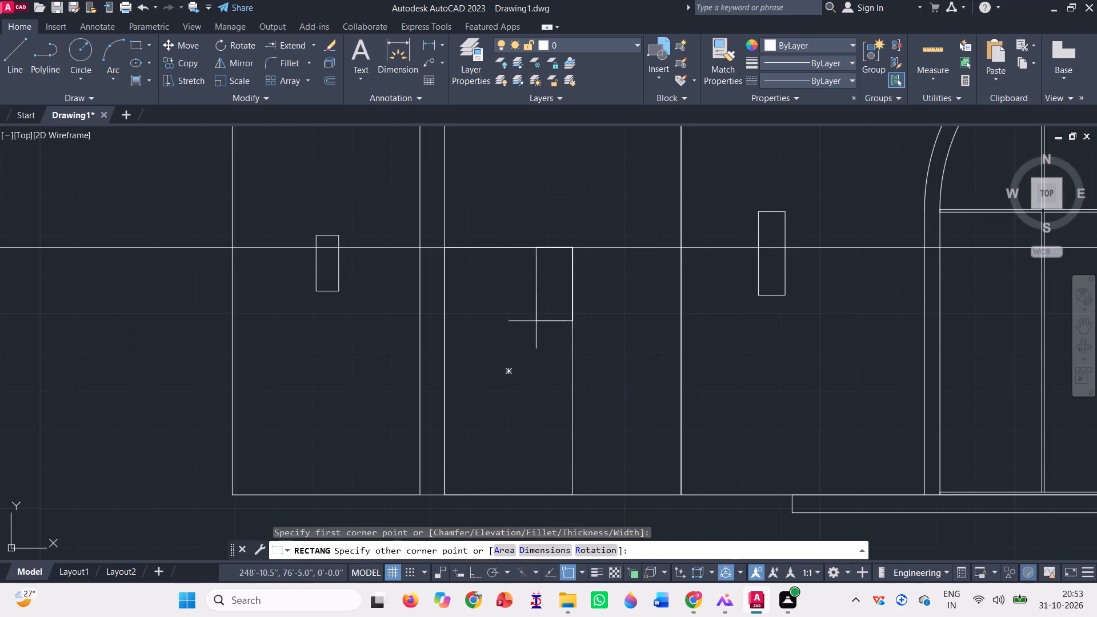
pyautogui.click(475, 472)
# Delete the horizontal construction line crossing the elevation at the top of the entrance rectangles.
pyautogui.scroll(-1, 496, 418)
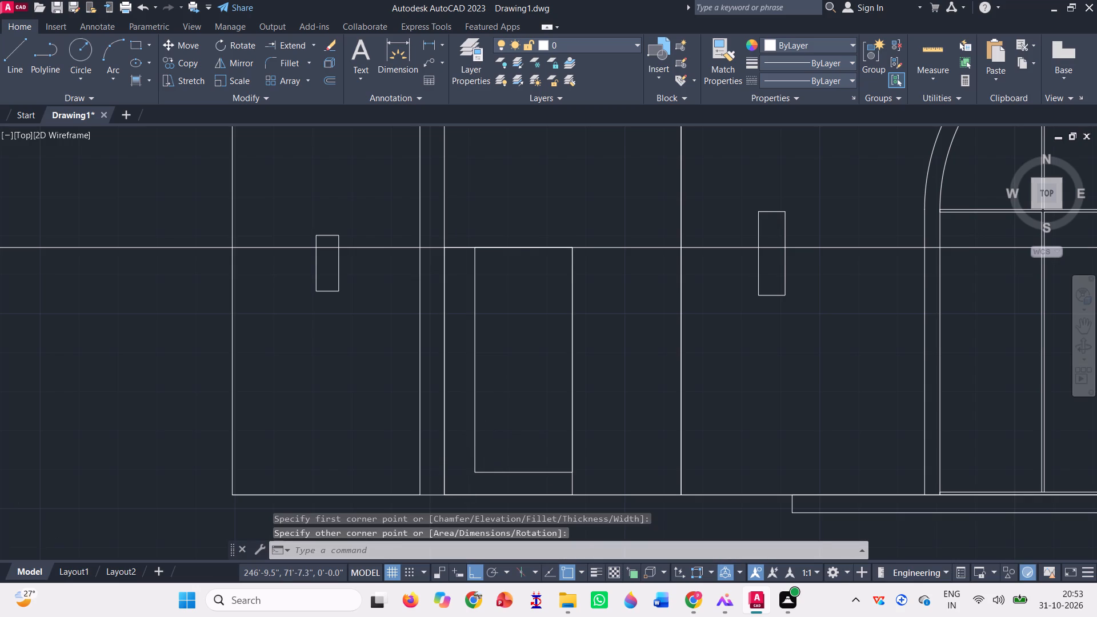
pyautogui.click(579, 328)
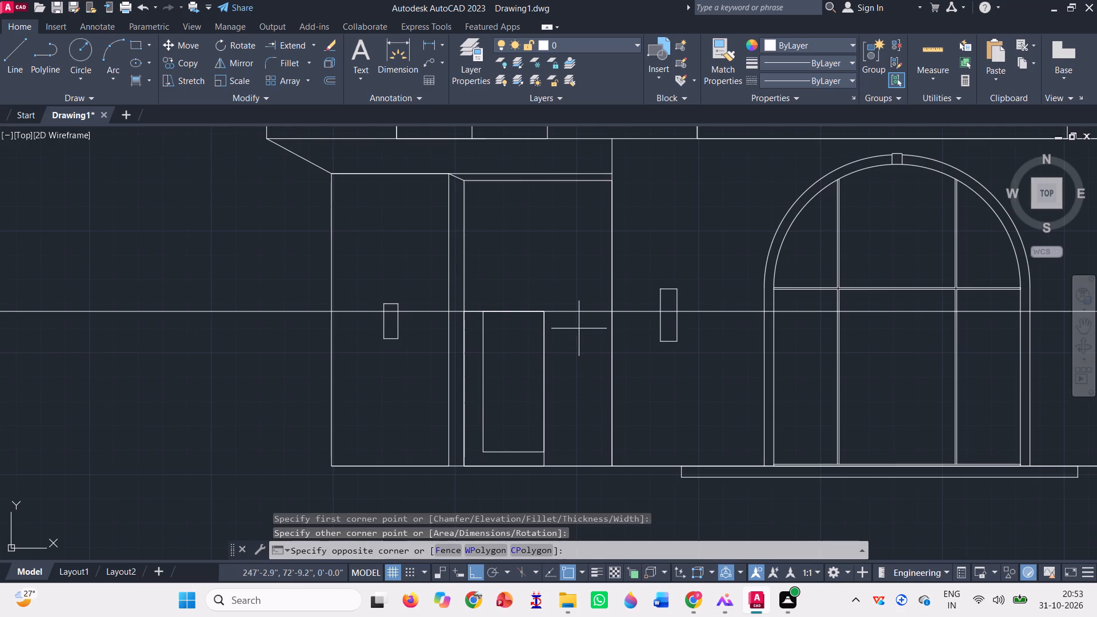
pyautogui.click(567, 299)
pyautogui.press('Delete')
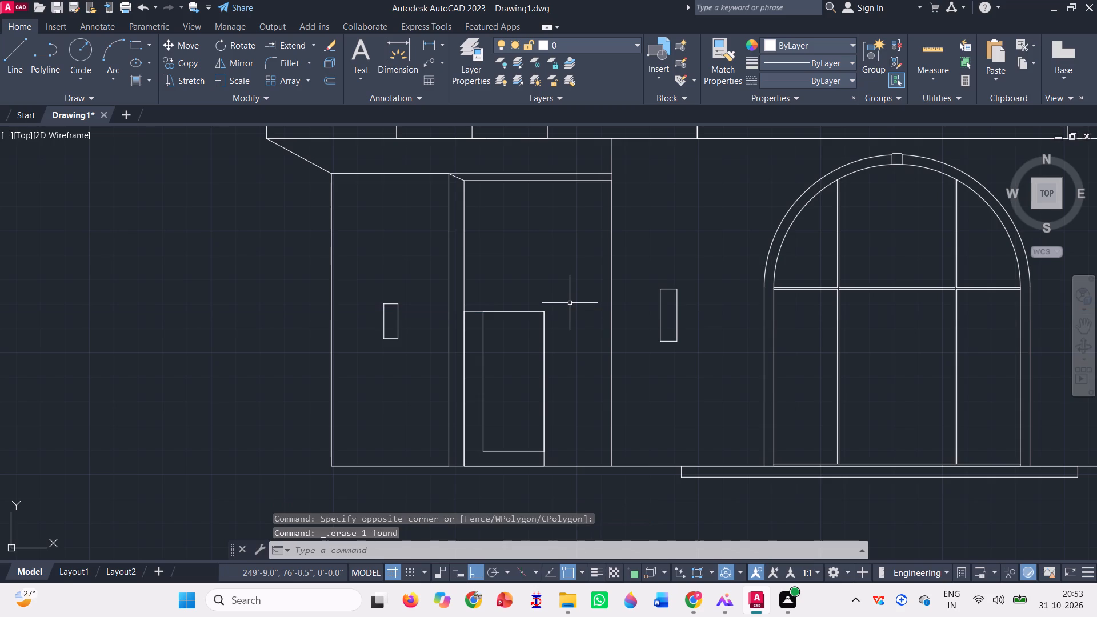
# Draw a rectangle filling the upper part of the entrance opening, from the entrance rectangle's top-left corner to the opening's top-right corner.
pyautogui.click(135, 37)
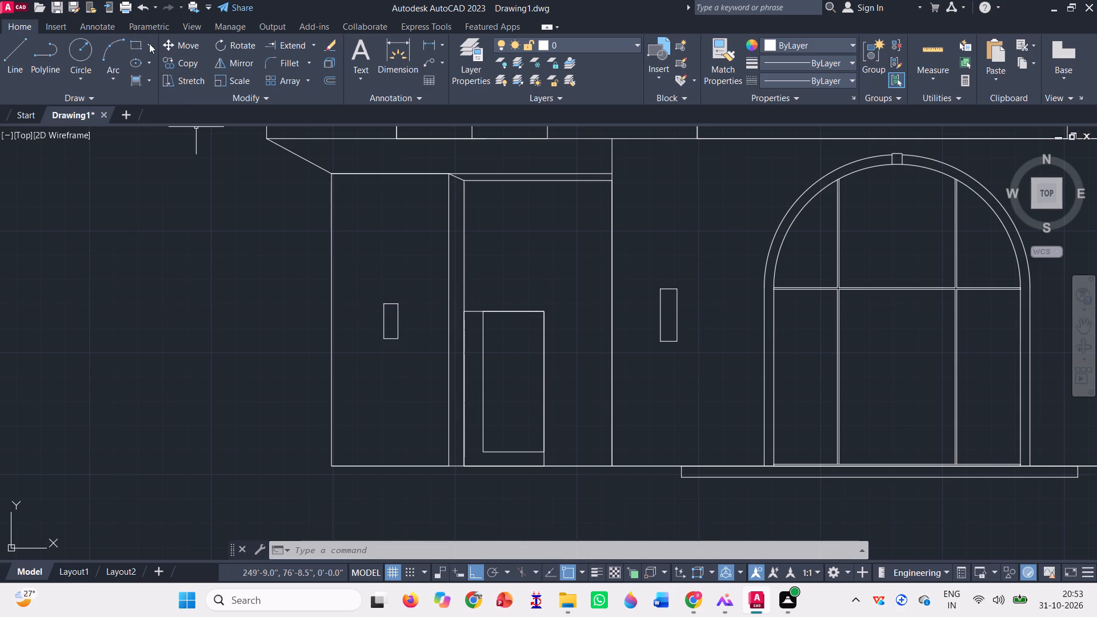
pyautogui.click(128, 43)
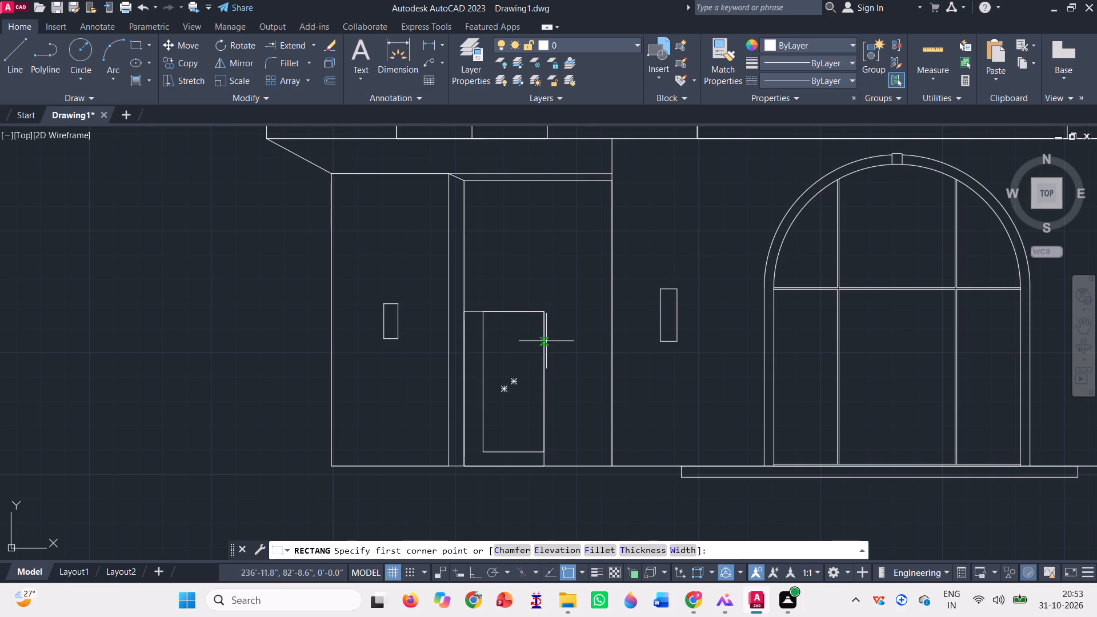
pyautogui.click(464, 307)
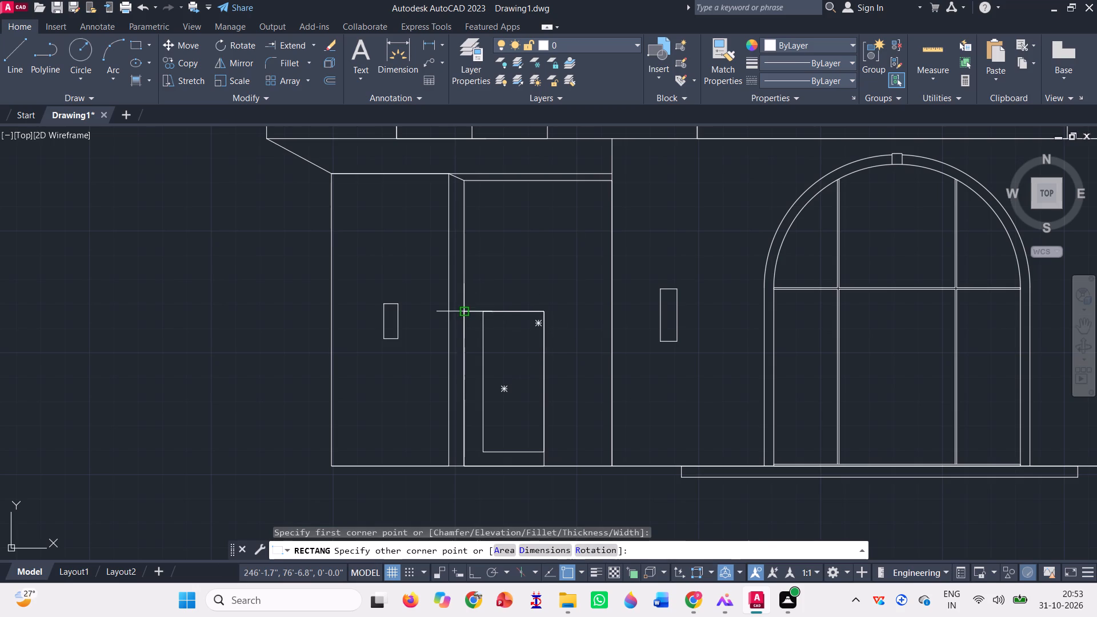
pyautogui.scroll(1, 605, 179)
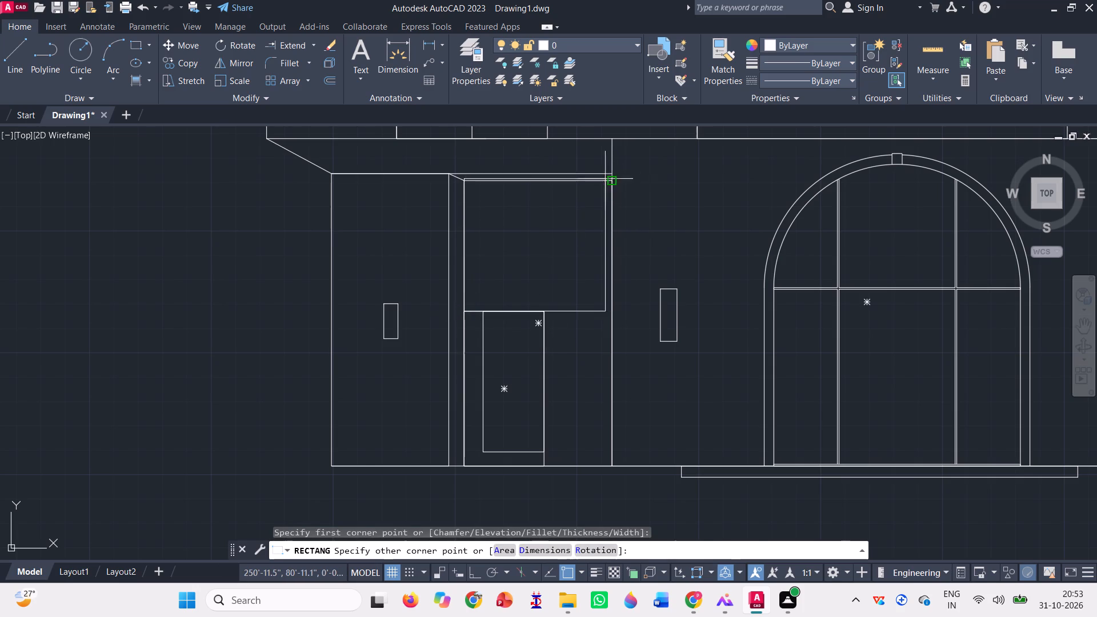
pyautogui.scroll(1, 605, 179)
pyautogui.click(625, 178)
pyautogui.scroll(-2, 442, 255)
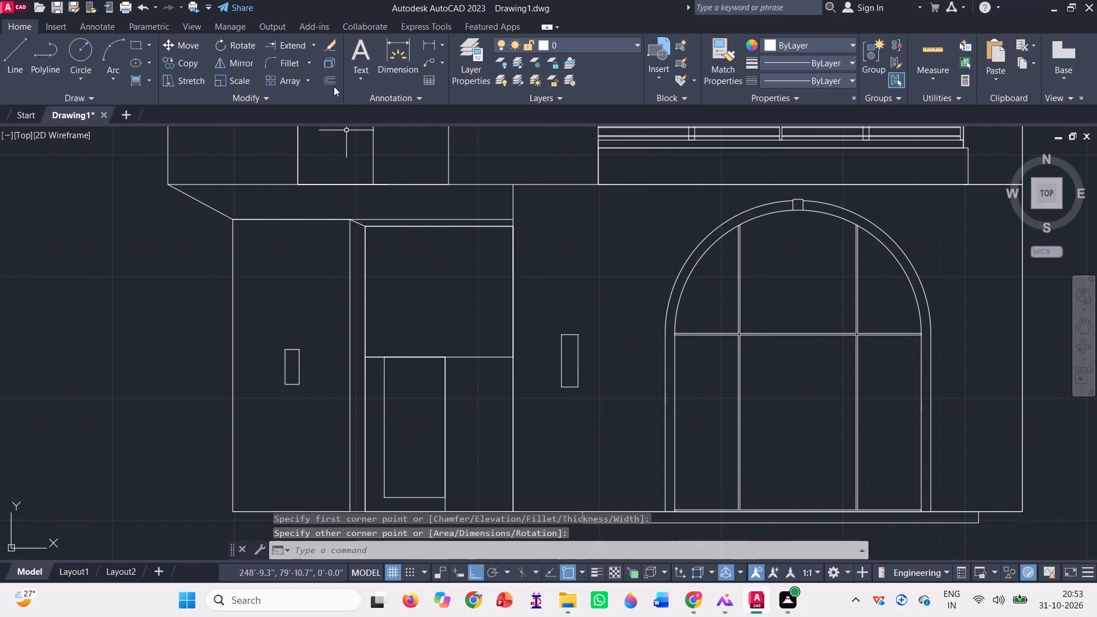
# Offset the upper entrance rectangle inward through a point slightly inside its left edge.
pyautogui.click(326, 75)
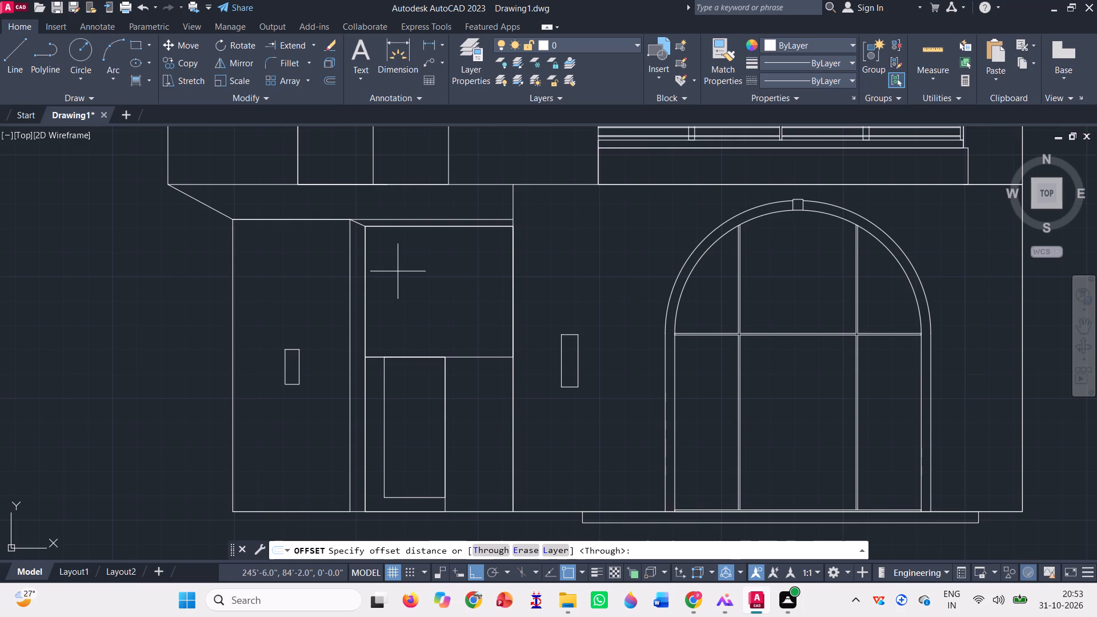
pyautogui.press('space')
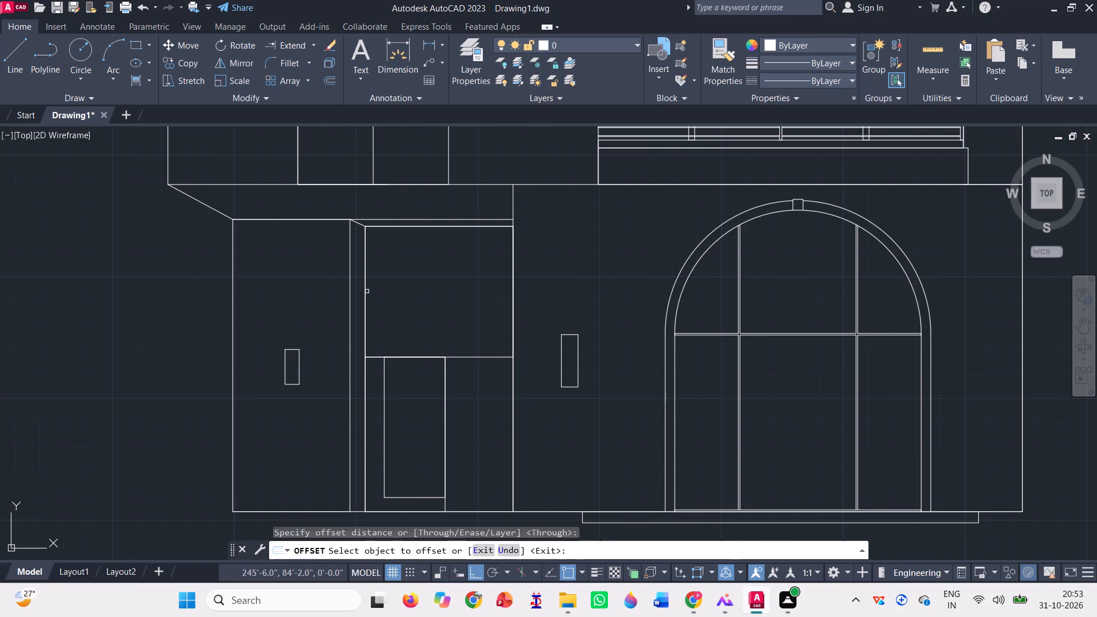
pyautogui.click(364, 289)
pyautogui.scroll(2, 365, 295)
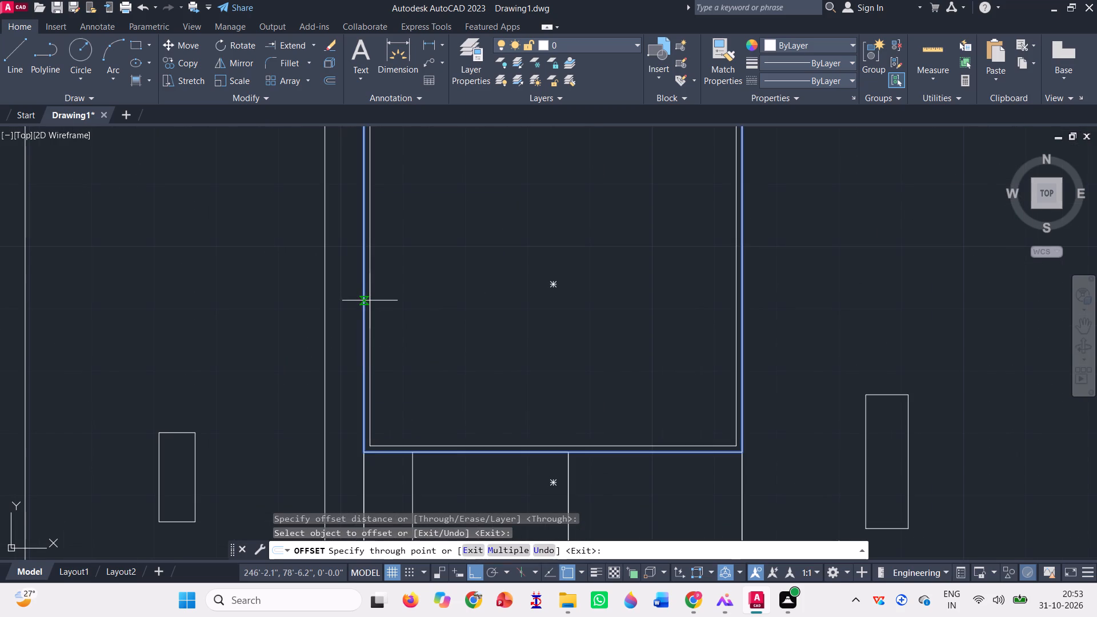
pyautogui.click(377, 305)
pyautogui.scroll(-3, 369, 307)
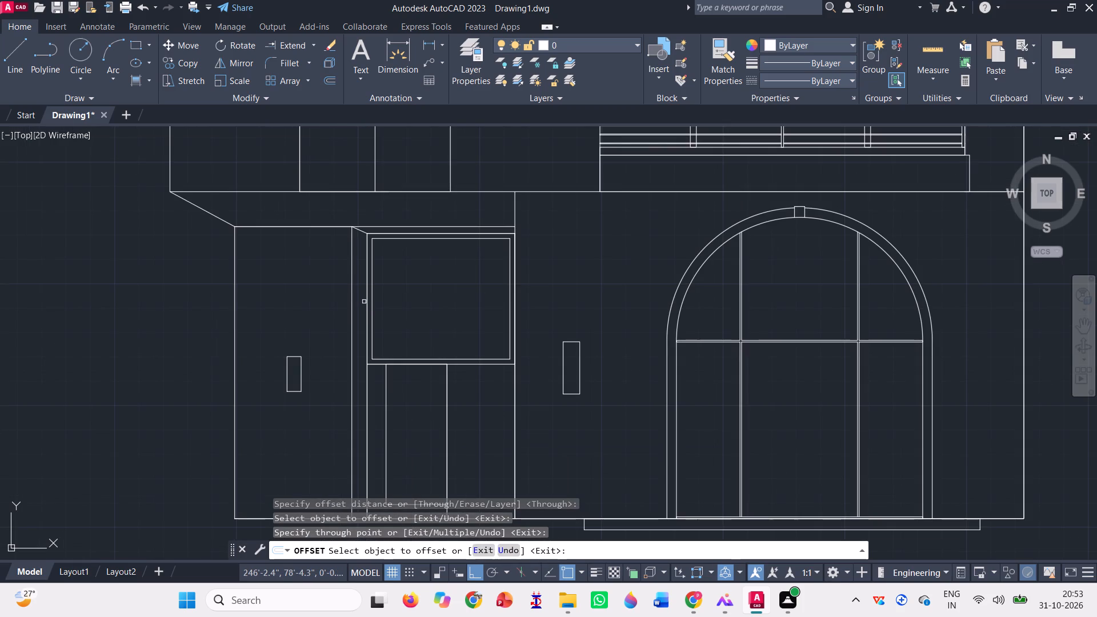
# Trim away the inner offset rectangle's bottom and right edges, and the outer rectangle's bottom edge beyond the stepped rectangles.
pyautogui.click(317, 41)
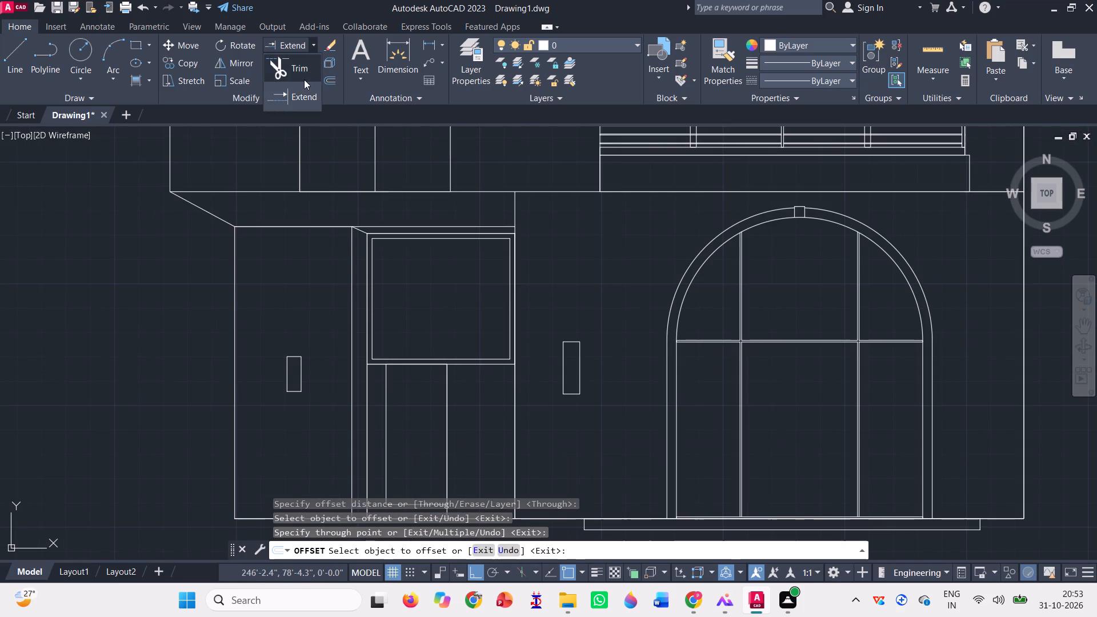
pyautogui.click(307, 71)
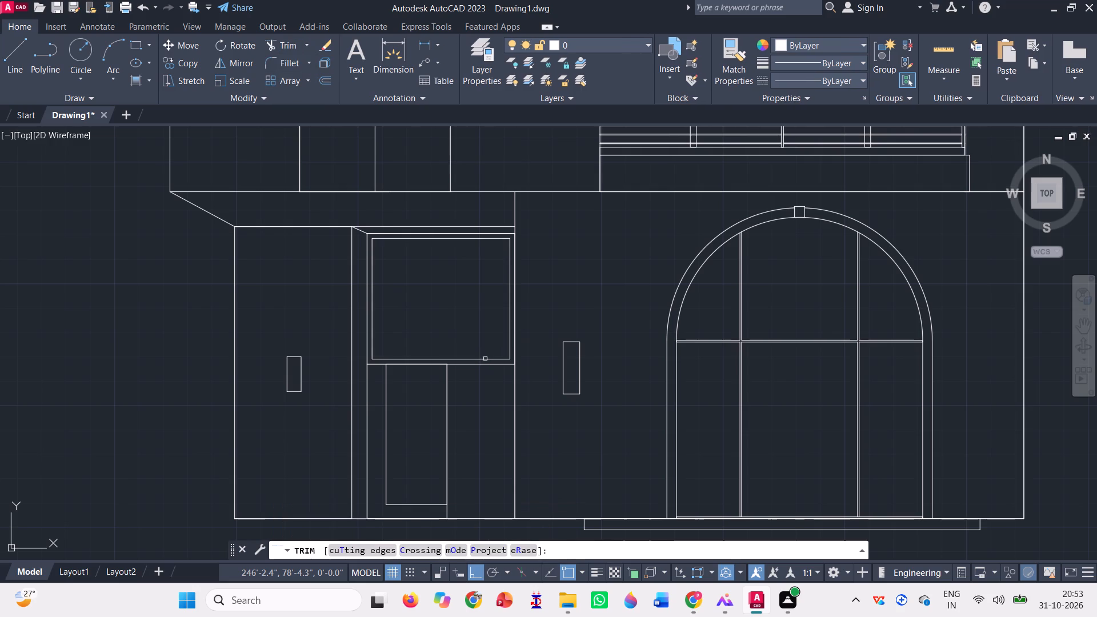
pyautogui.click(486, 359)
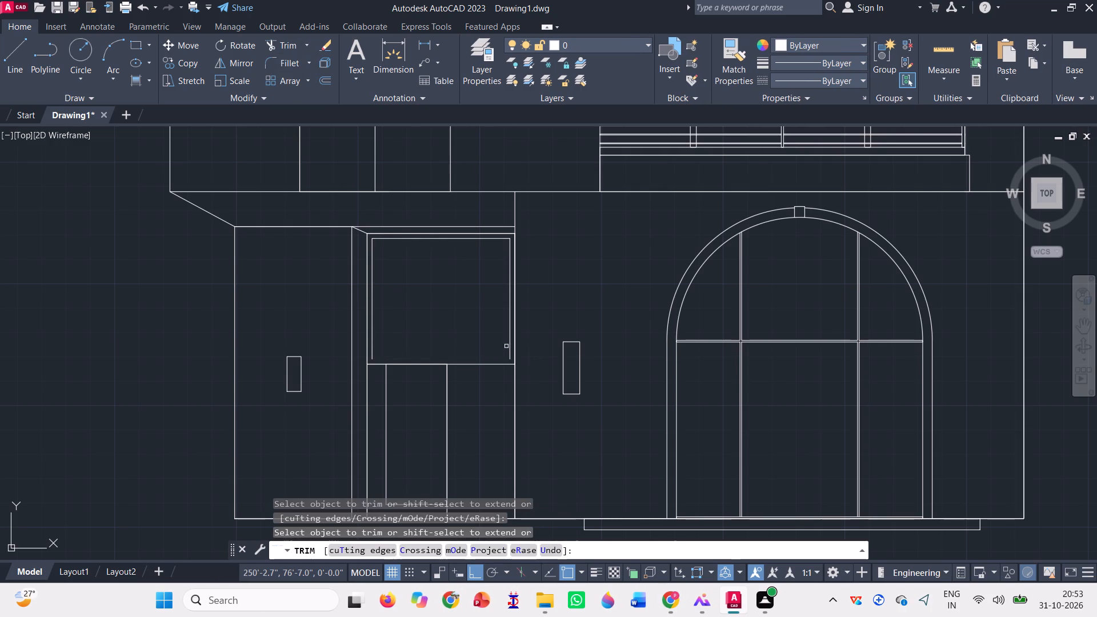
pyautogui.click(510, 342)
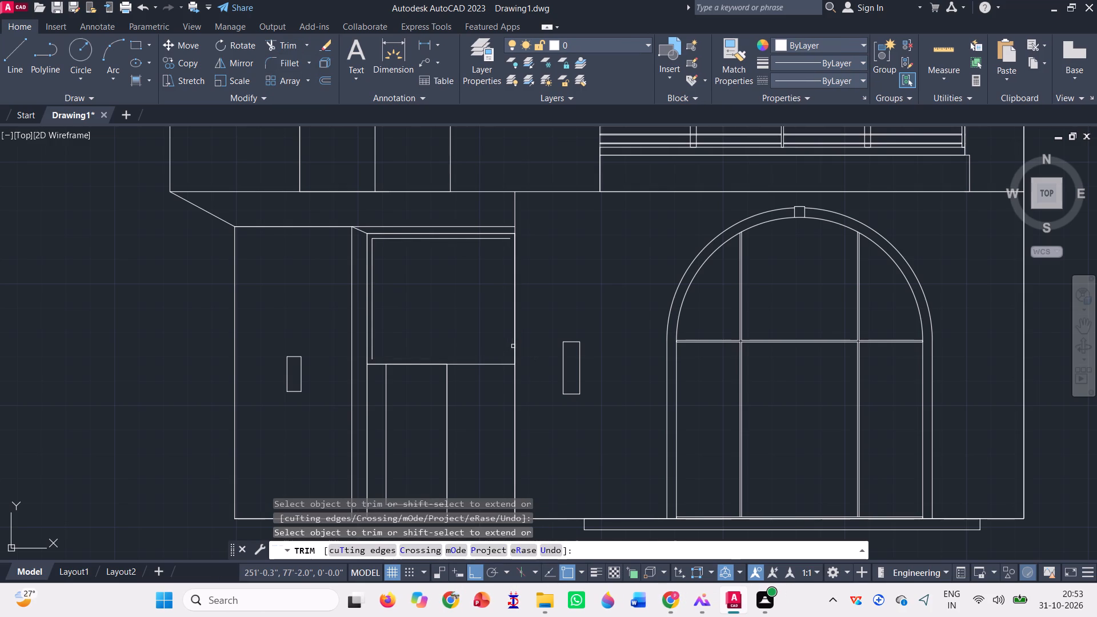
pyautogui.scroll(-1, 464, 386)
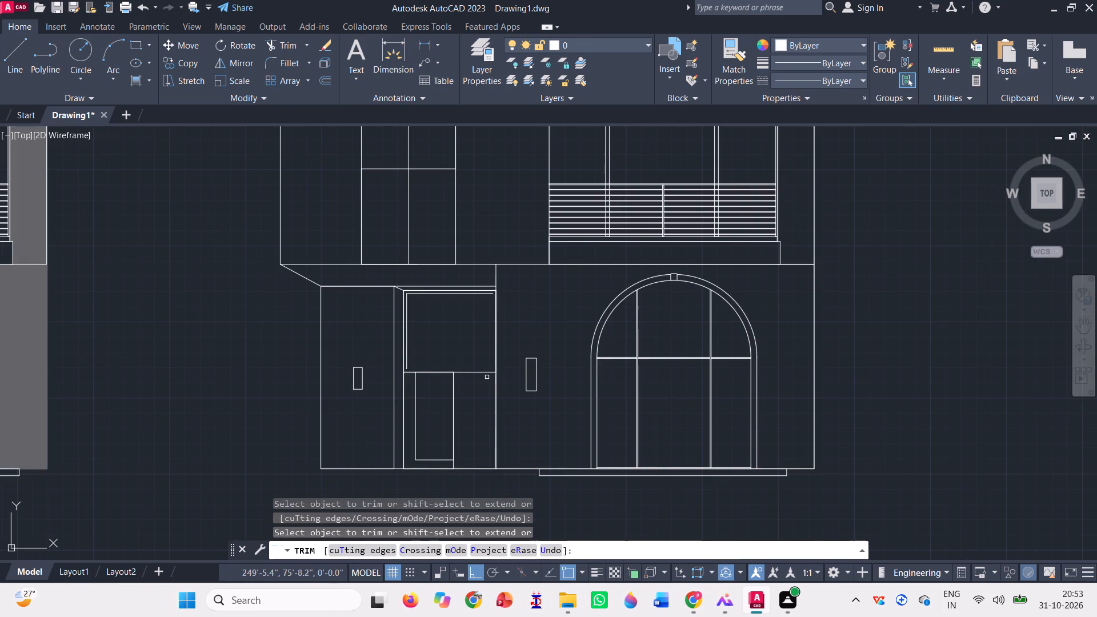
pyautogui.click(482, 382)
pyautogui.click(461, 350)
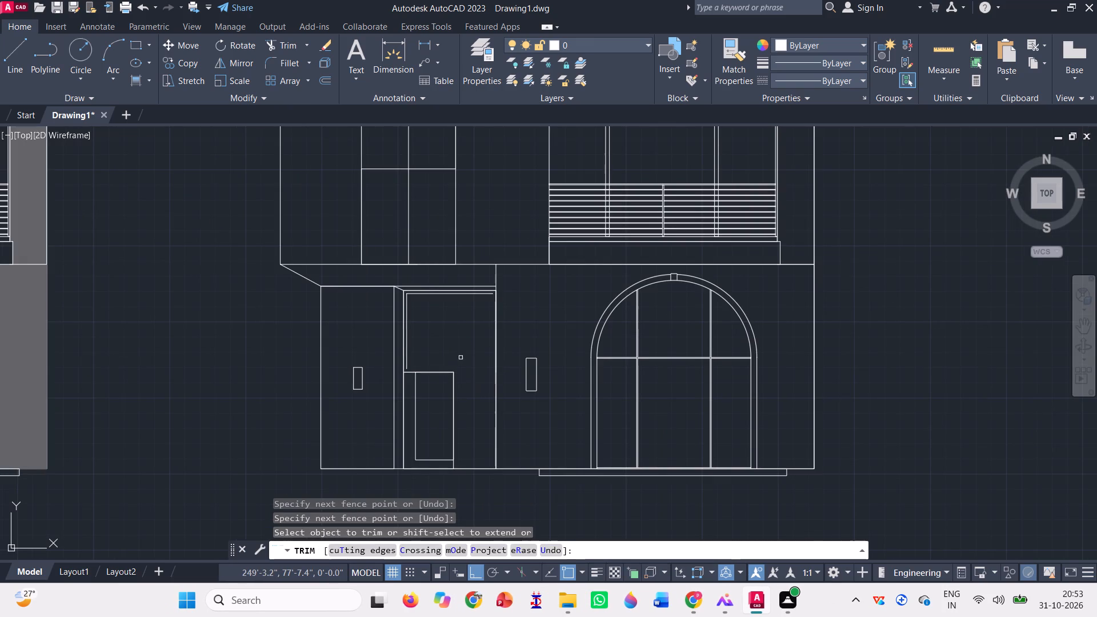
pyautogui.press('Escape')
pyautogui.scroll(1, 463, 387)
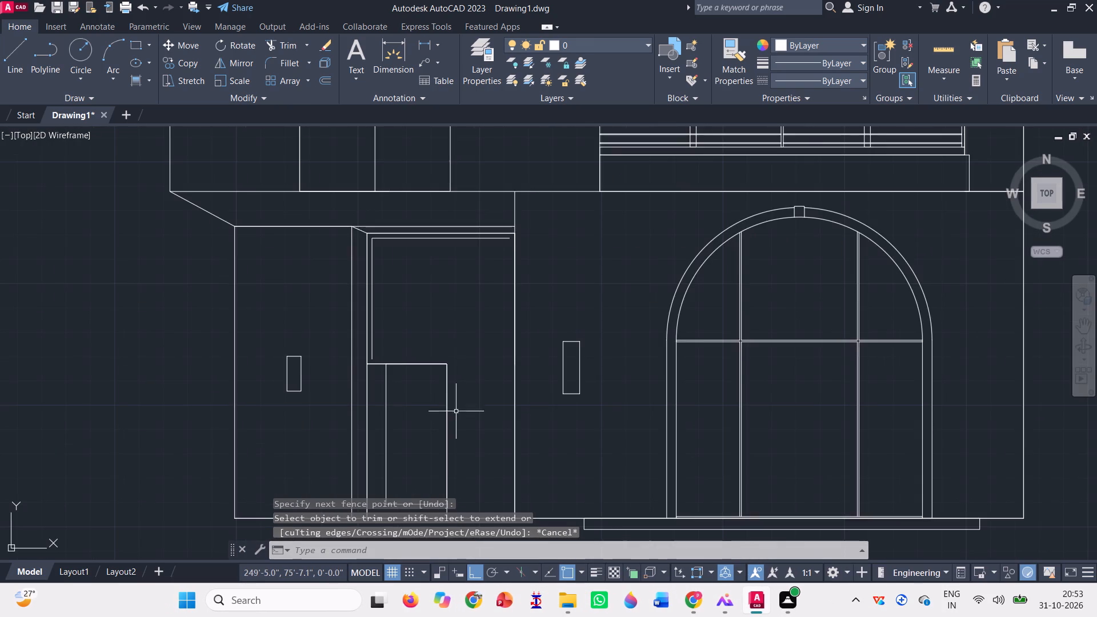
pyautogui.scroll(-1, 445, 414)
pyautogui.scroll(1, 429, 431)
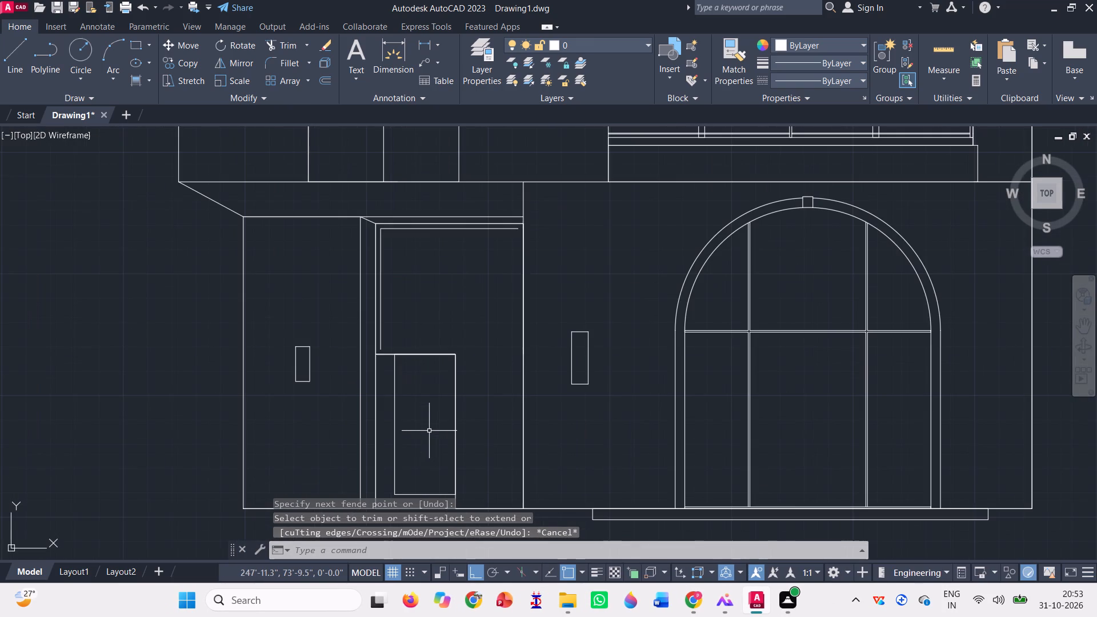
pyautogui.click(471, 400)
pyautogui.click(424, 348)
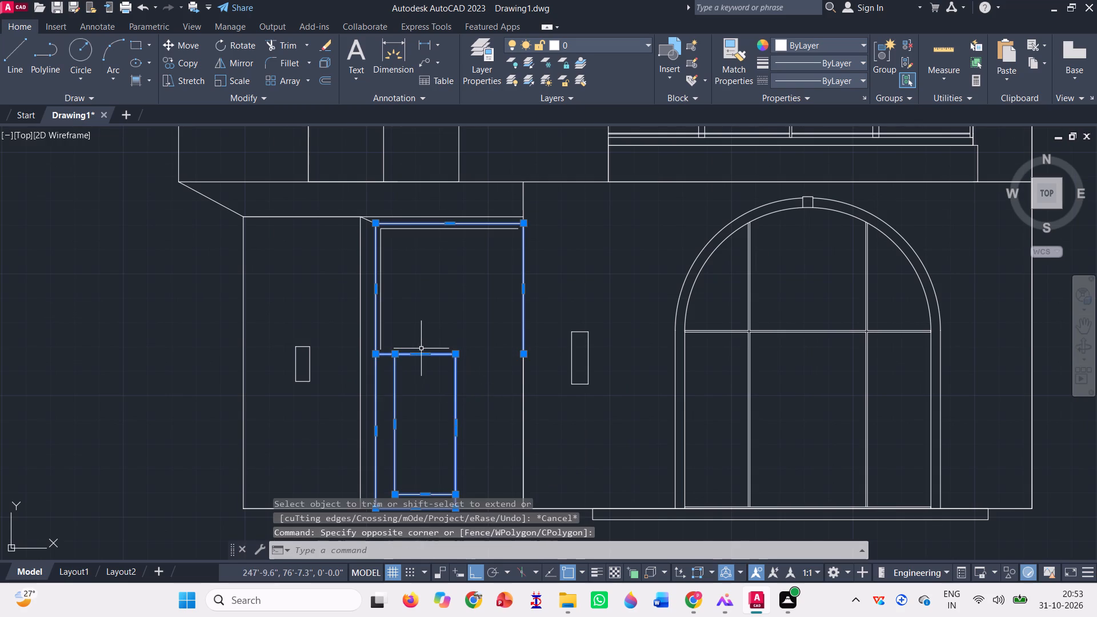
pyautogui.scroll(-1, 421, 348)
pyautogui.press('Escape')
# Delete the two stepped rectangles in the lower-left part of the entrance opening.
pyautogui.click(434, 398)
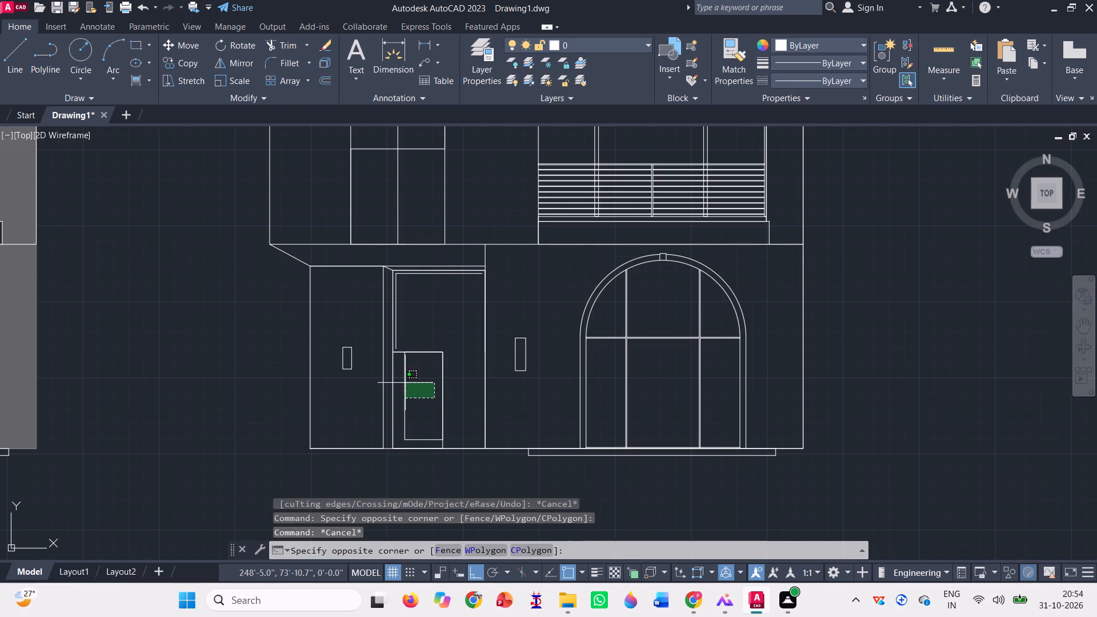
pyautogui.click(404, 381)
pyautogui.scroll(1, 396, 429)
pyautogui.scroll(2, 469, 463)
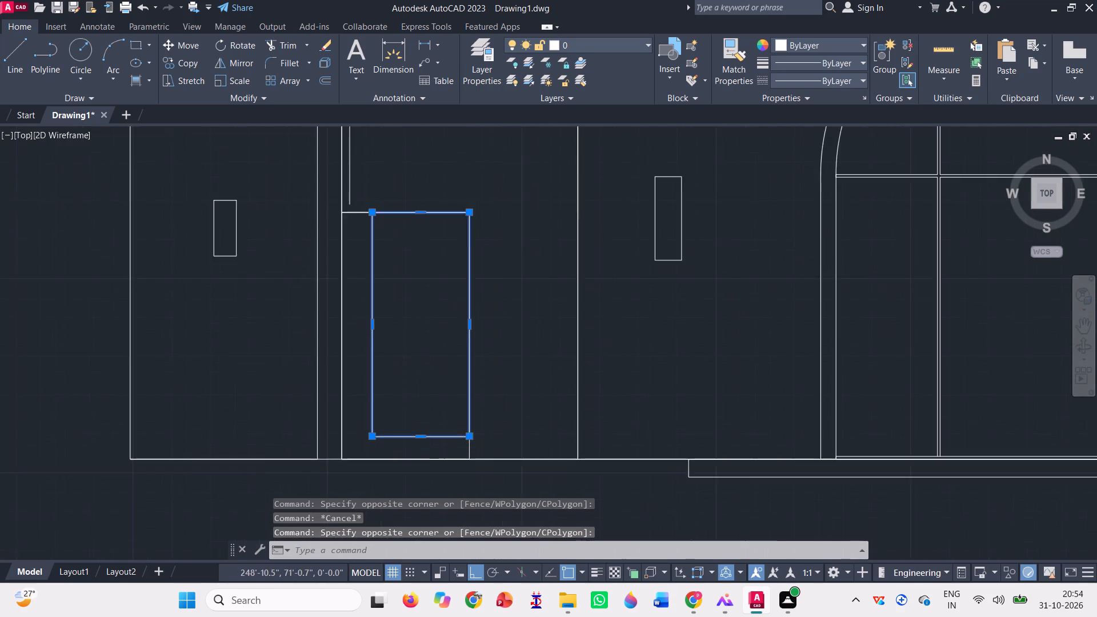
pyautogui.click(480, 444)
pyautogui.click(446, 424)
pyautogui.scroll(-2, 445, 425)
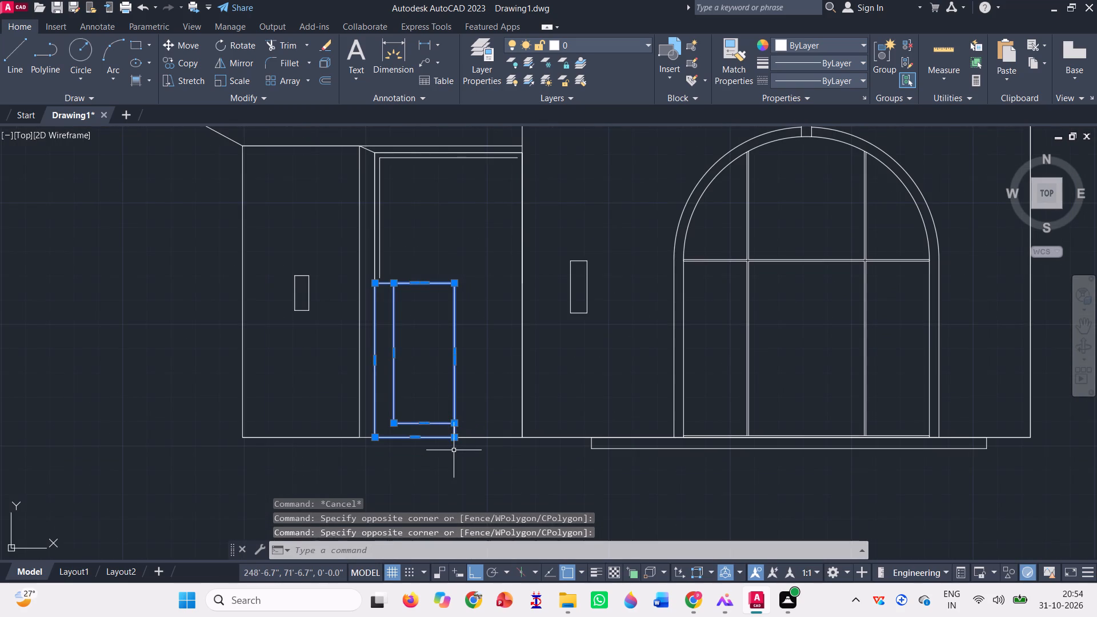
pyautogui.press('Delete')
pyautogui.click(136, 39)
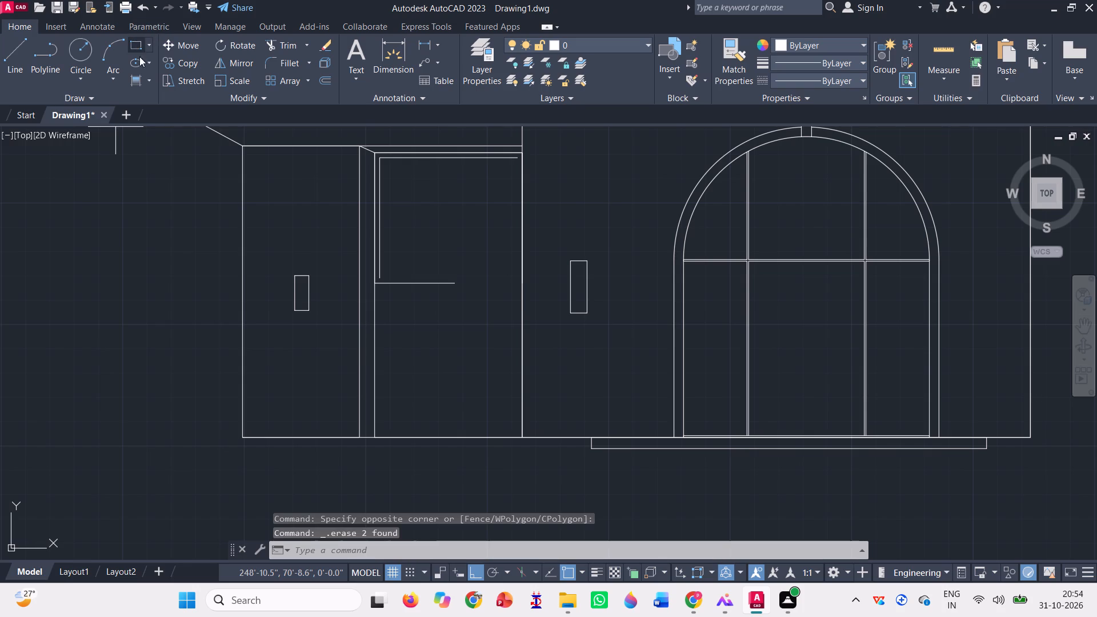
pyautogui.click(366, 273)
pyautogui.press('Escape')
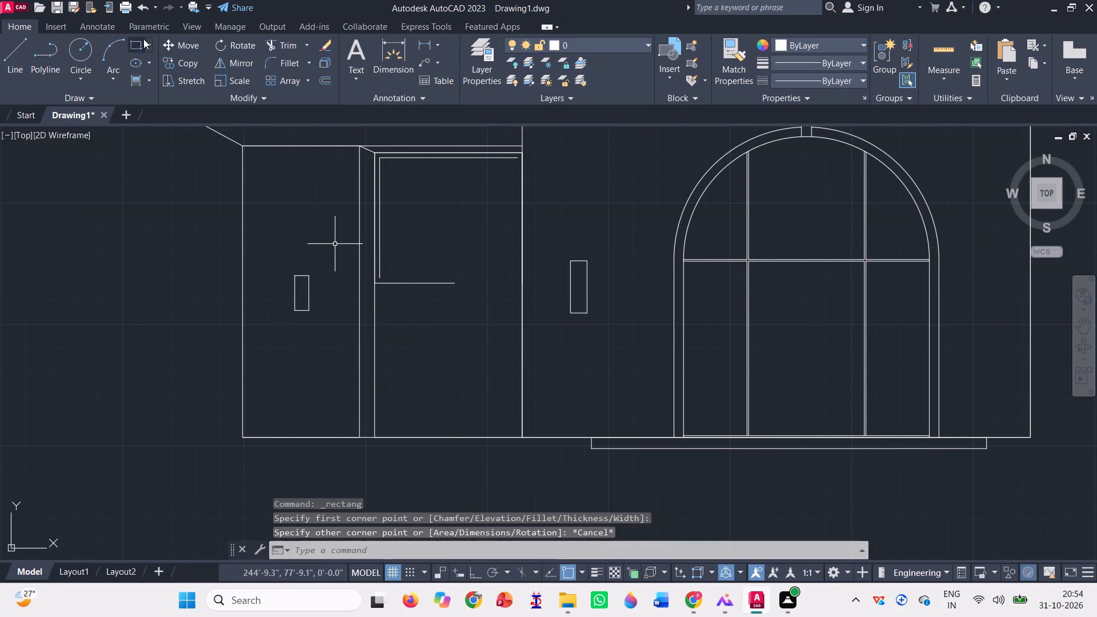
# Draw a rectangle filling the lower entrance opening, from the left end of the dividing line to the opening's lower-right corner.
pyautogui.click(136, 43)
pyautogui.scroll(2, 367, 315)
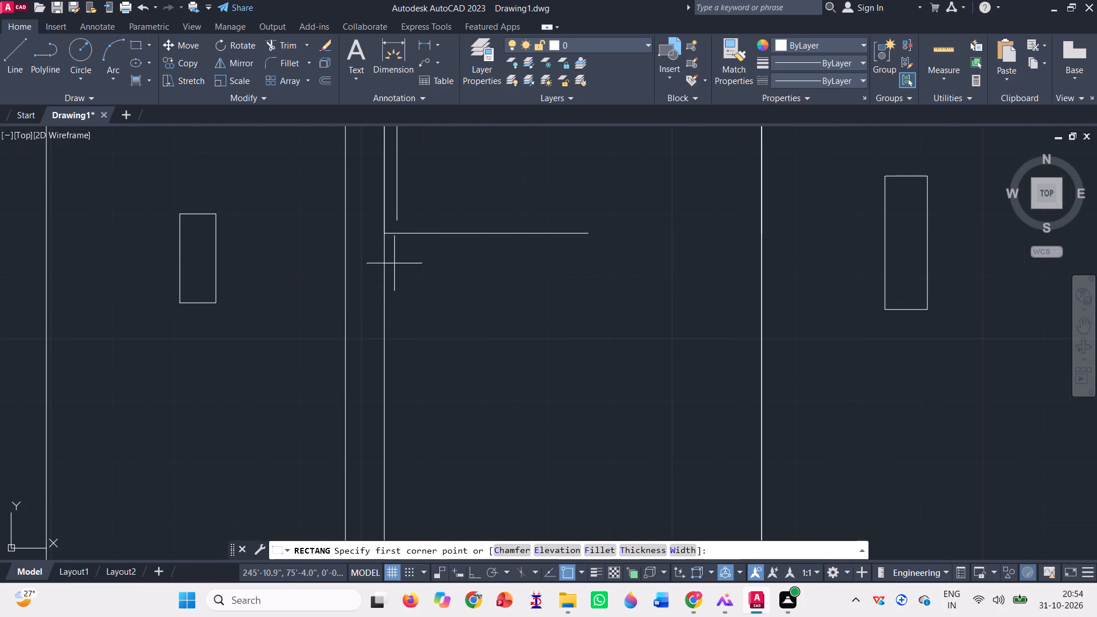
pyautogui.click(386, 231)
pyautogui.scroll(-2, 389, 294)
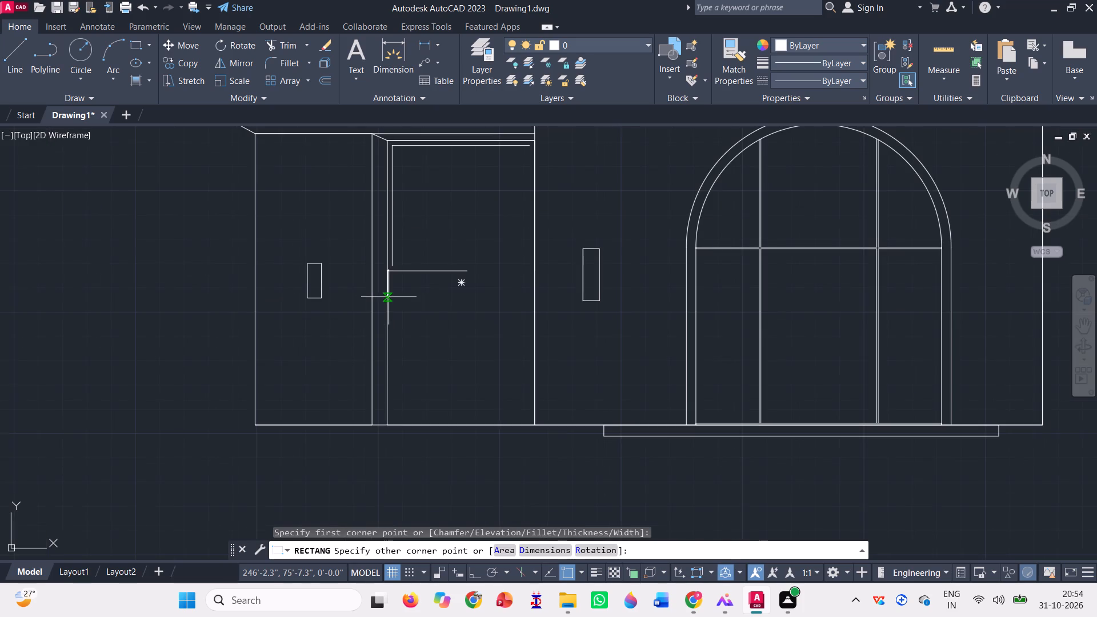
pyautogui.click(534, 422)
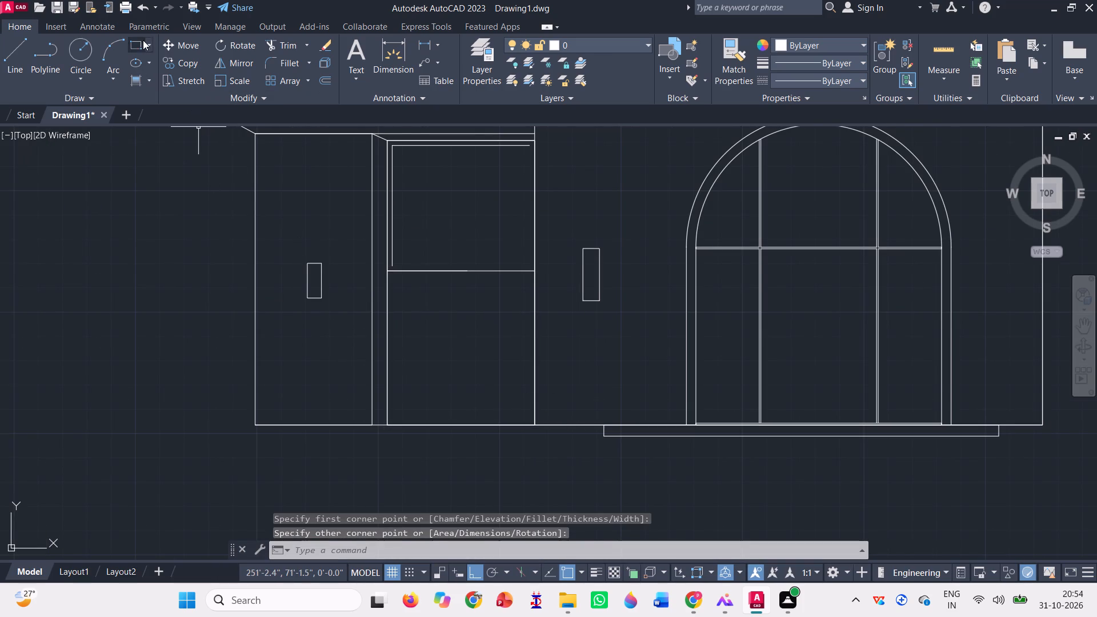
# Draw a smaller rectangle inside the lower entrance rectangle, from its top-right corner to a point inside its lower-left corner.
pyautogui.click(136, 40)
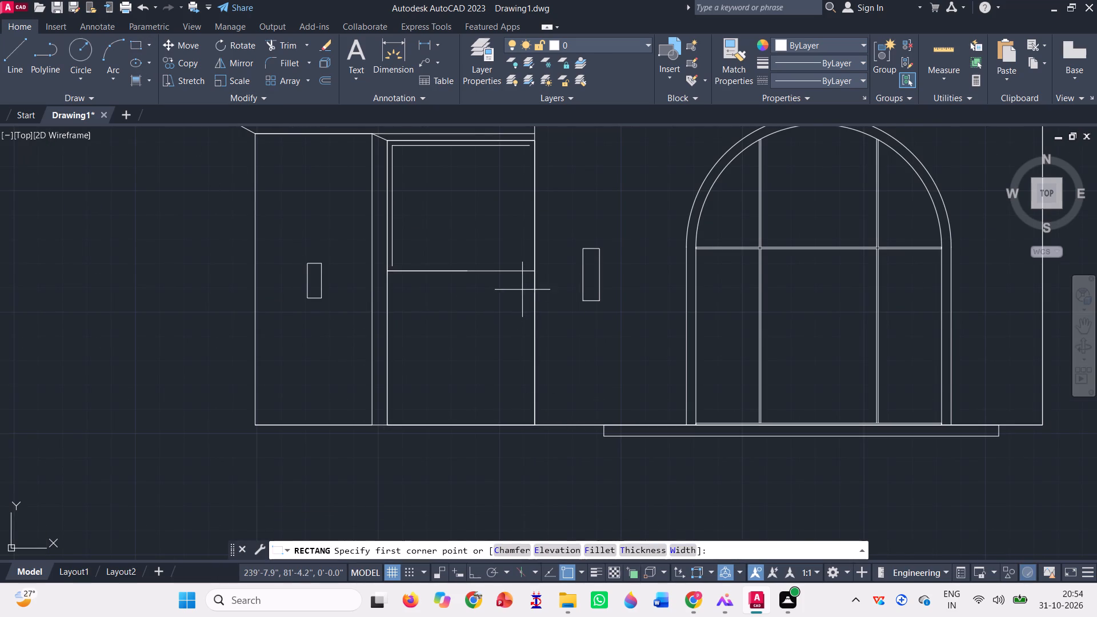
pyautogui.click(538, 271)
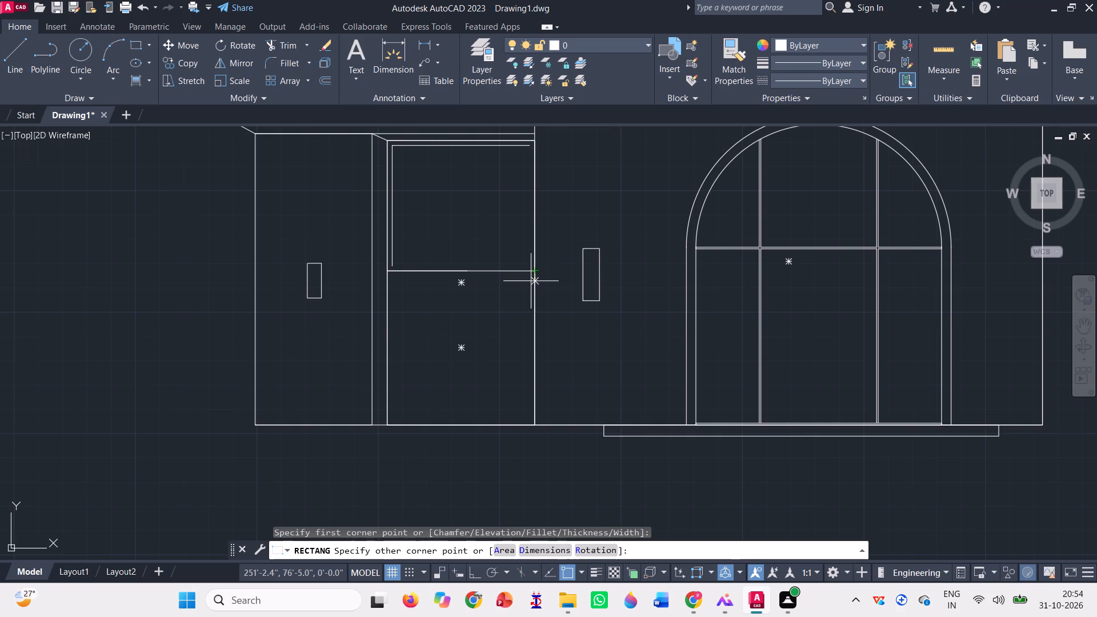
pyautogui.click(439, 405)
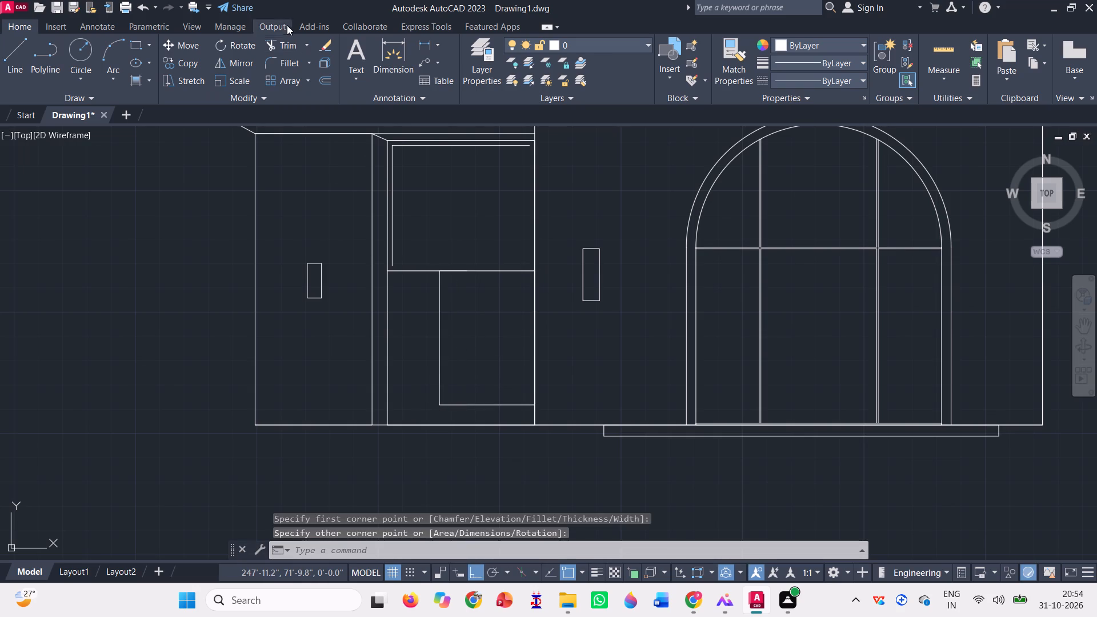
# Extend the horizontal offset line to the opening's right edge and the vertical offset line down to the dividing line.
pyautogui.click(307, 49)
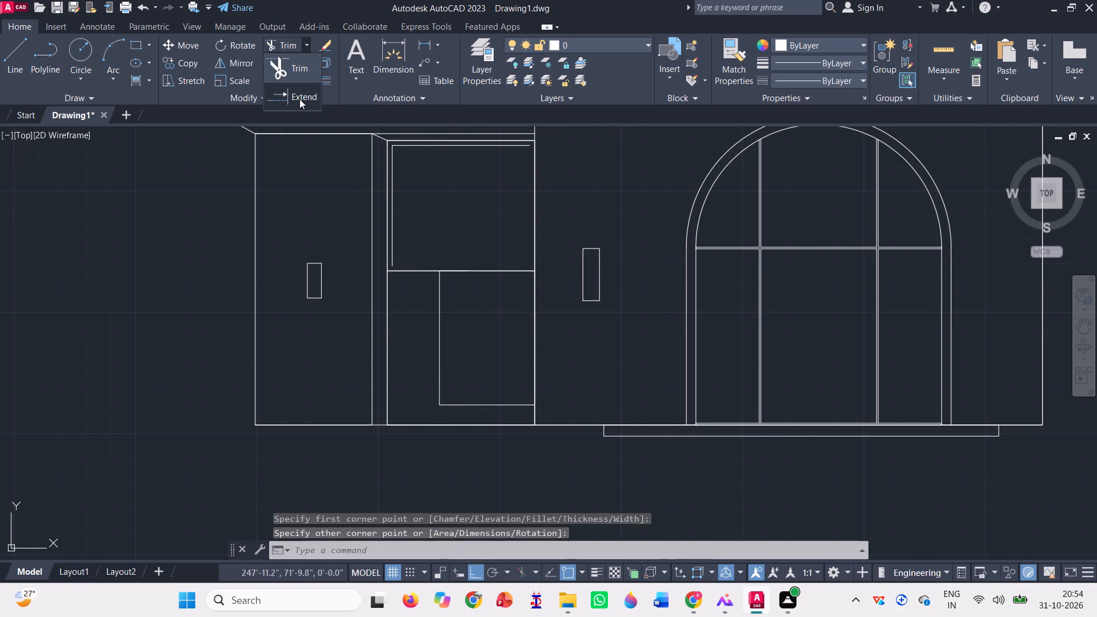
pyautogui.click(300, 98)
pyautogui.scroll(3, 457, 138)
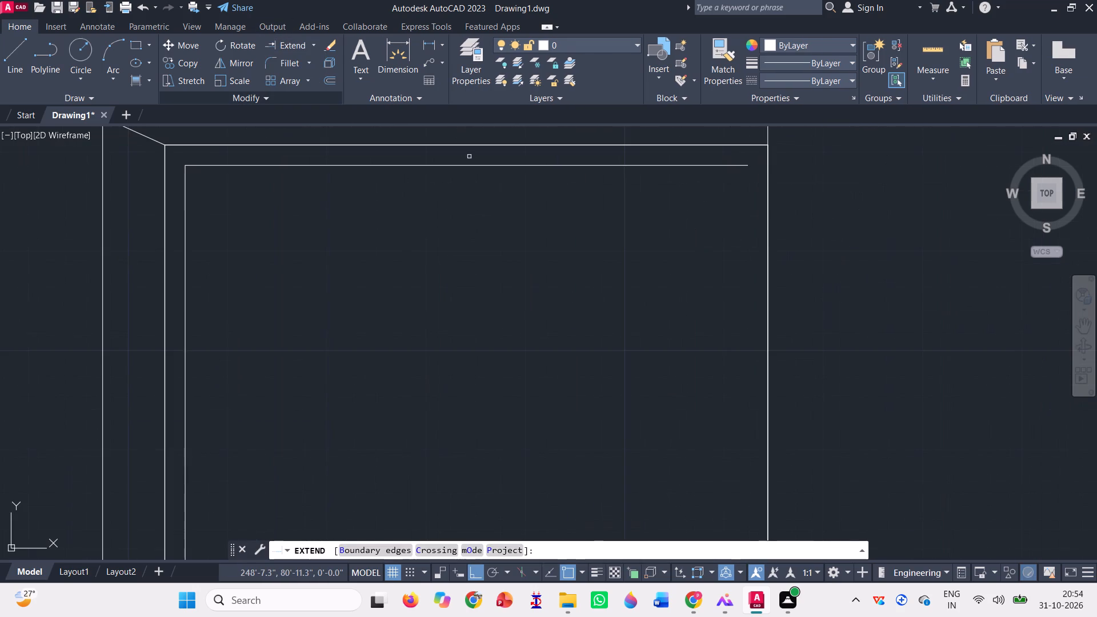
pyautogui.click(477, 157)
pyautogui.click(474, 189)
pyautogui.scroll(-2, 474, 191)
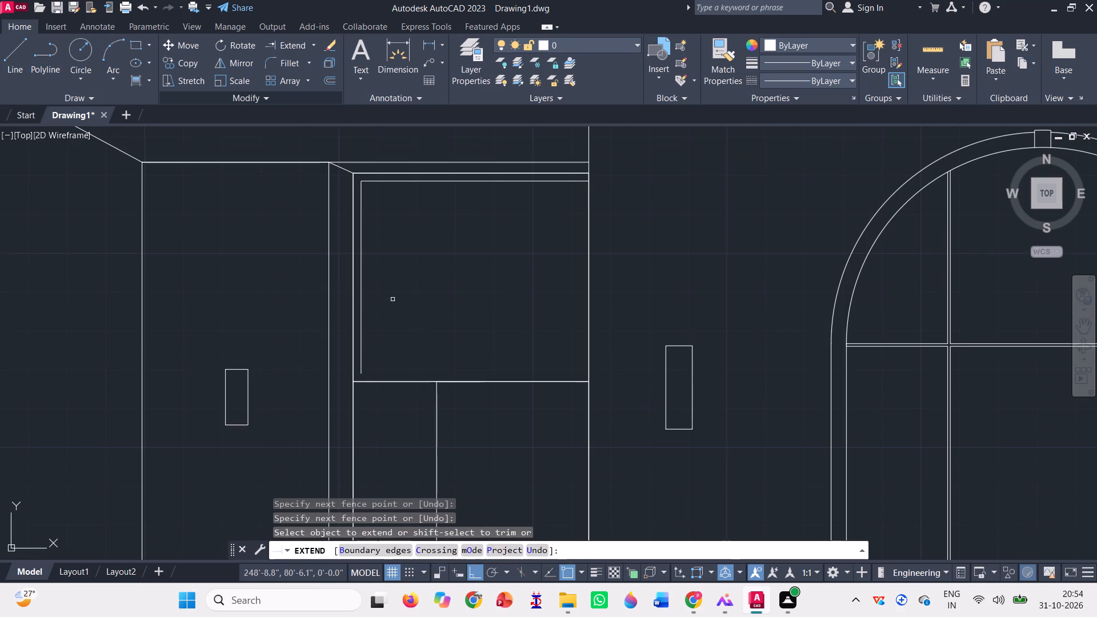
pyautogui.click(361, 315)
pyautogui.scroll(-1, 361, 328)
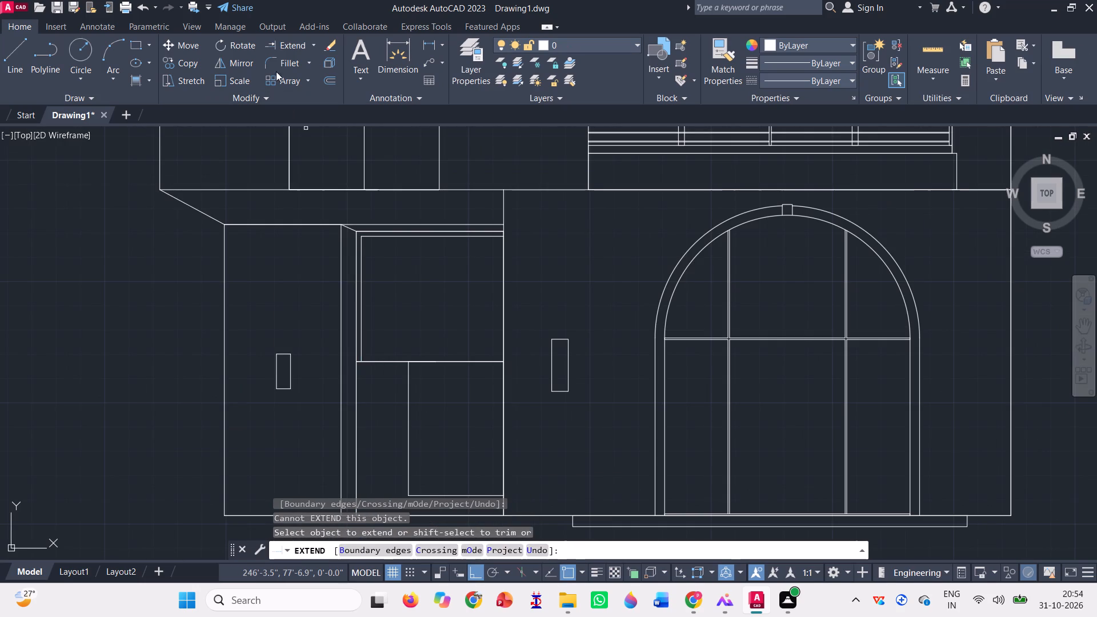
# Trim the short piece of the dividing line between the entrance opening's left edge and the inner frame line.
pyautogui.click(311, 42)
pyautogui.click(303, 68)
pyautogui.scroll(3, 387, 362)
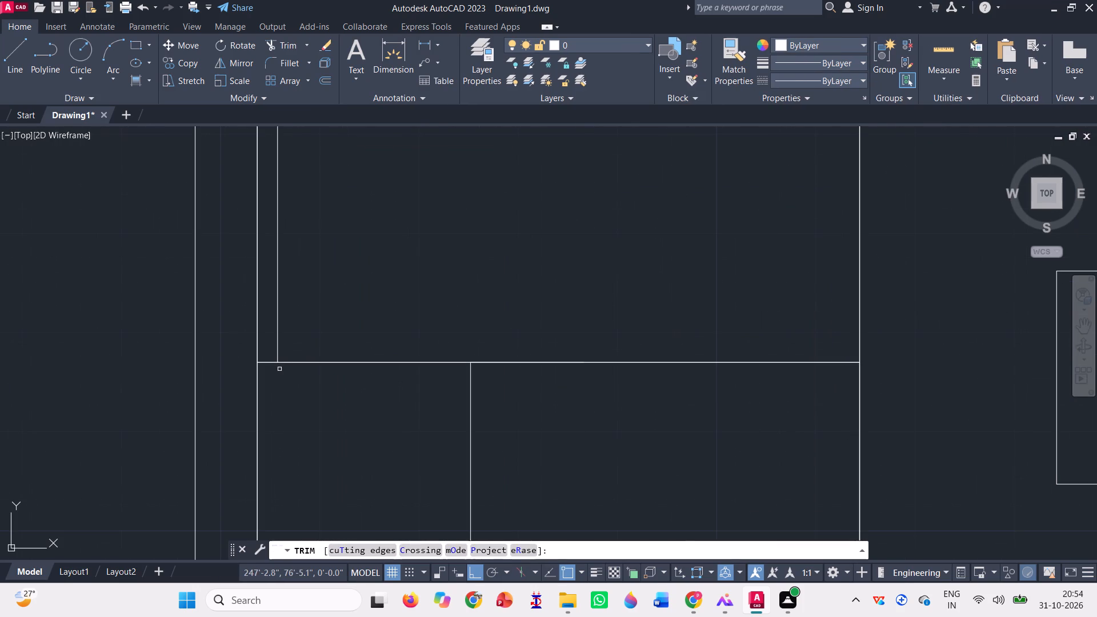
pyautogui.scroll(2, 277, 366)
pyautogui.click(263, 352)
pyautogui.click(266, 370)
pyautogui.scroll(-3, 266, 370)
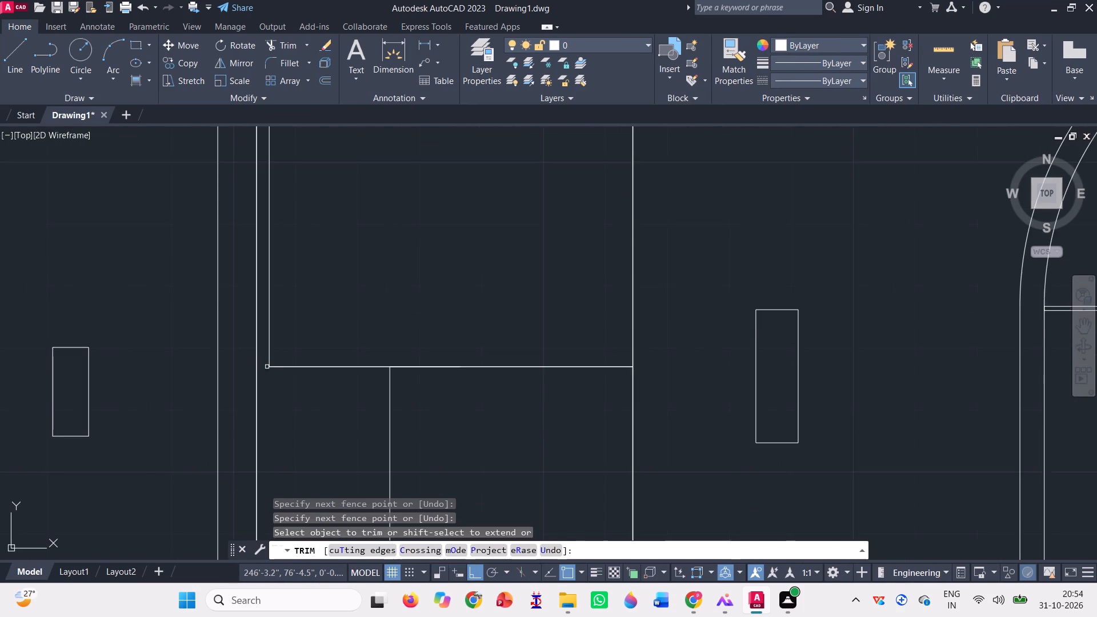
pyautogui.scroll(-2, 268, 364)
pyautogui.scroll(-1, 317, 372)
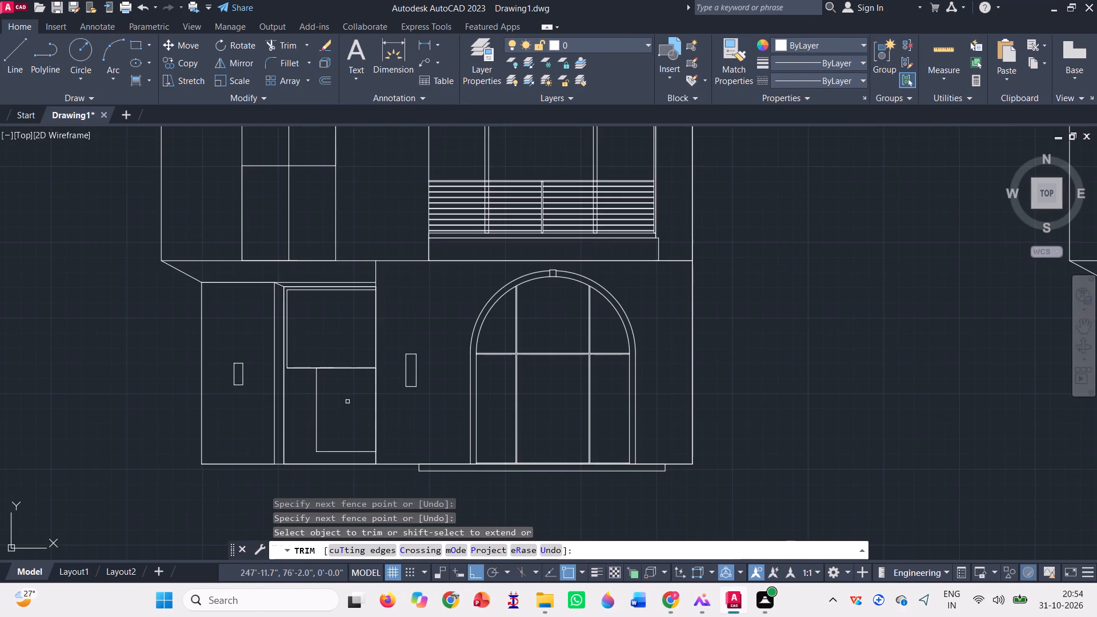
pyautogui.press('Escape')
# Copy the middle elevation's entrance frame and lower rectangles to the third elevation, using the arch step's lower-right corner as base point.
pyautogui.scroll(-1, 347, 399)
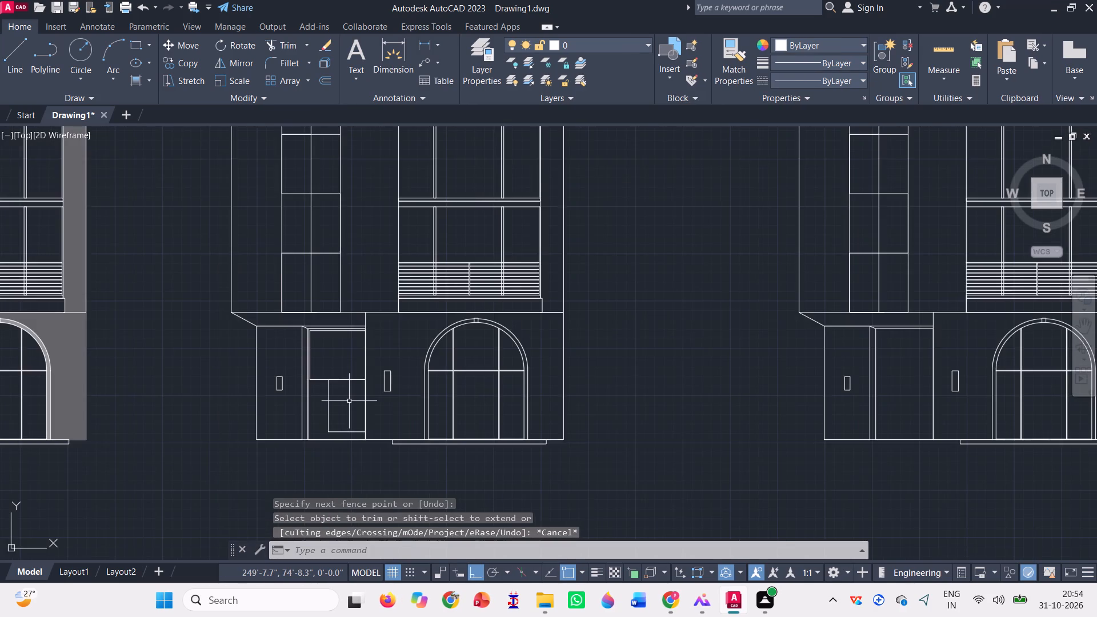
pyautogui.scroll(1, 349, 401)
pyautogui.click(358, 398)
pyautogui.click(295, 350)
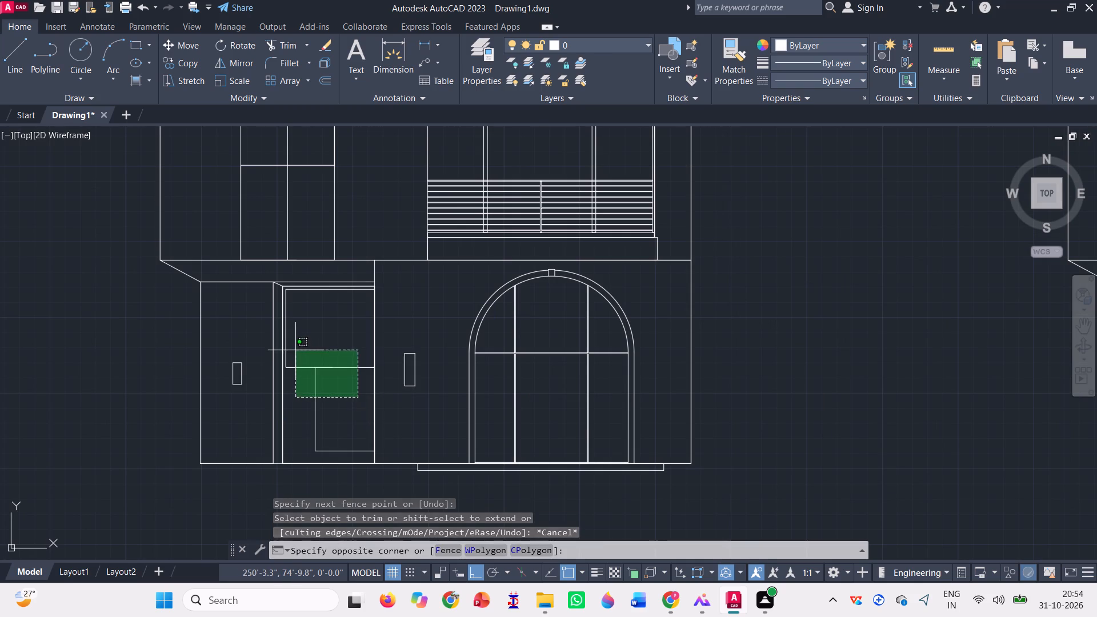
pyautogui.scroll(2, 295, 351)
pyautogui.click(290, 360)
pyautogui.scroll(2, 277, 335)
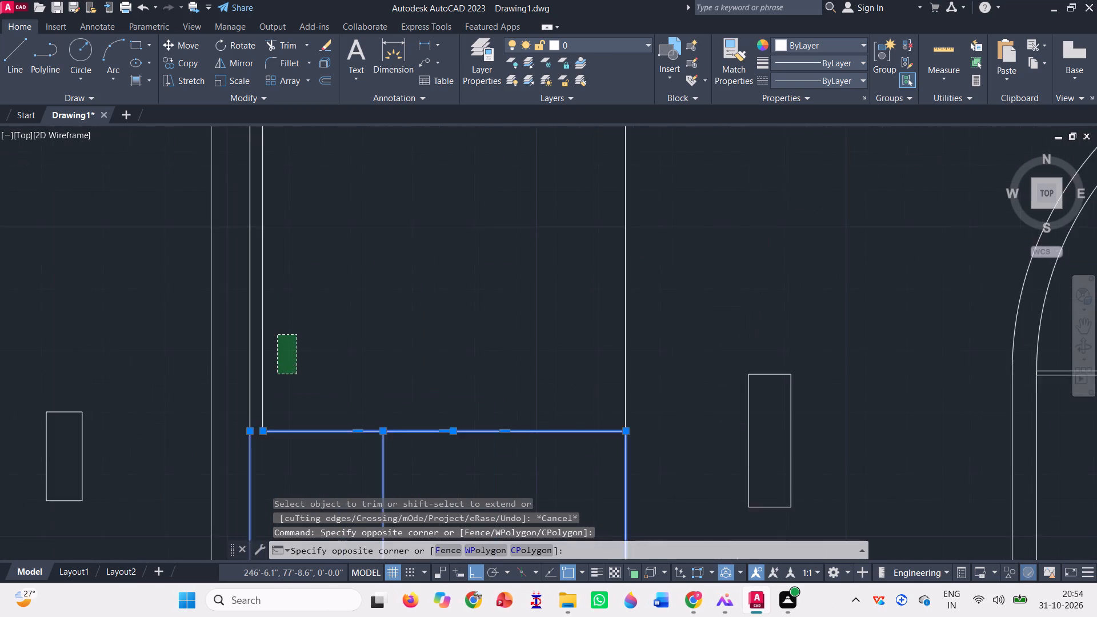
pyautogui.click(247, 327)
pyautogui.scroll(-2, 250, 336)
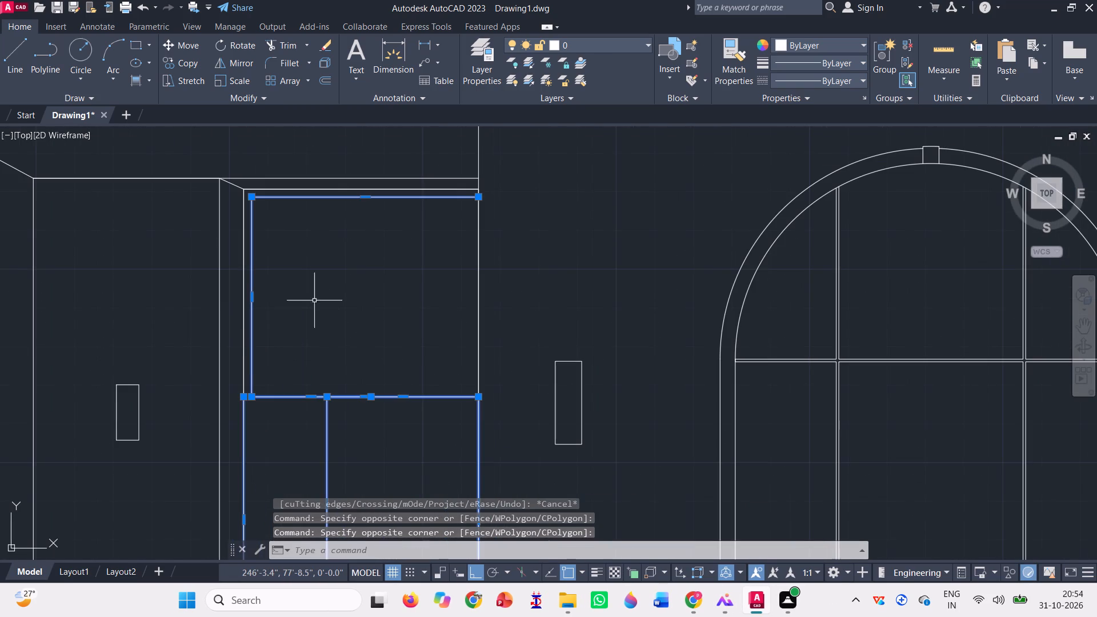
pyautogui.scroll(-3, 335, 250)
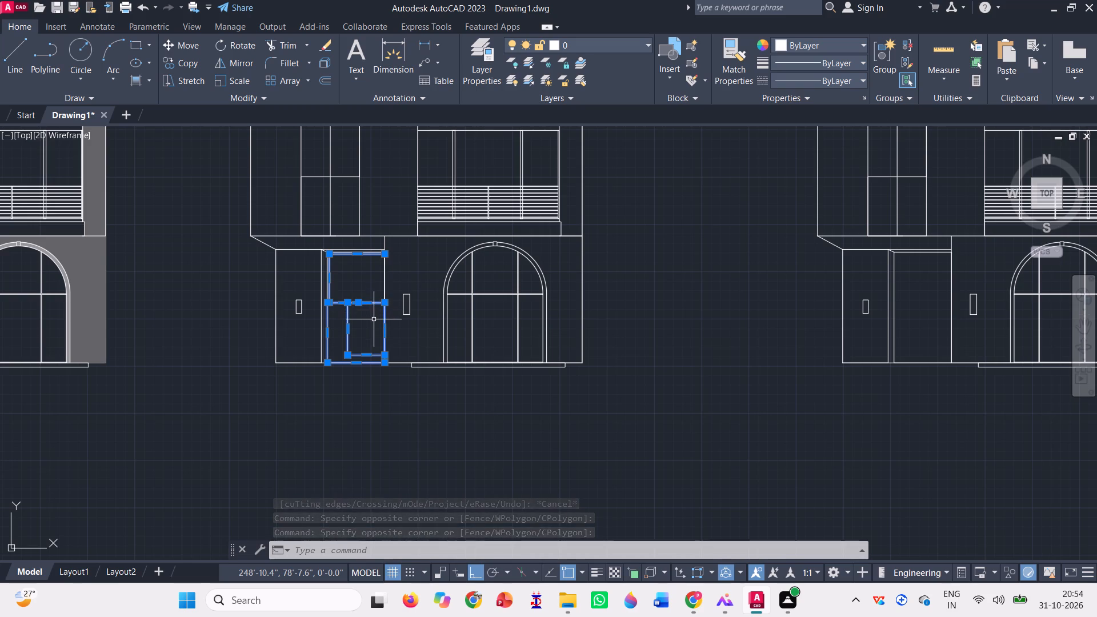
pyautogui.write('co')
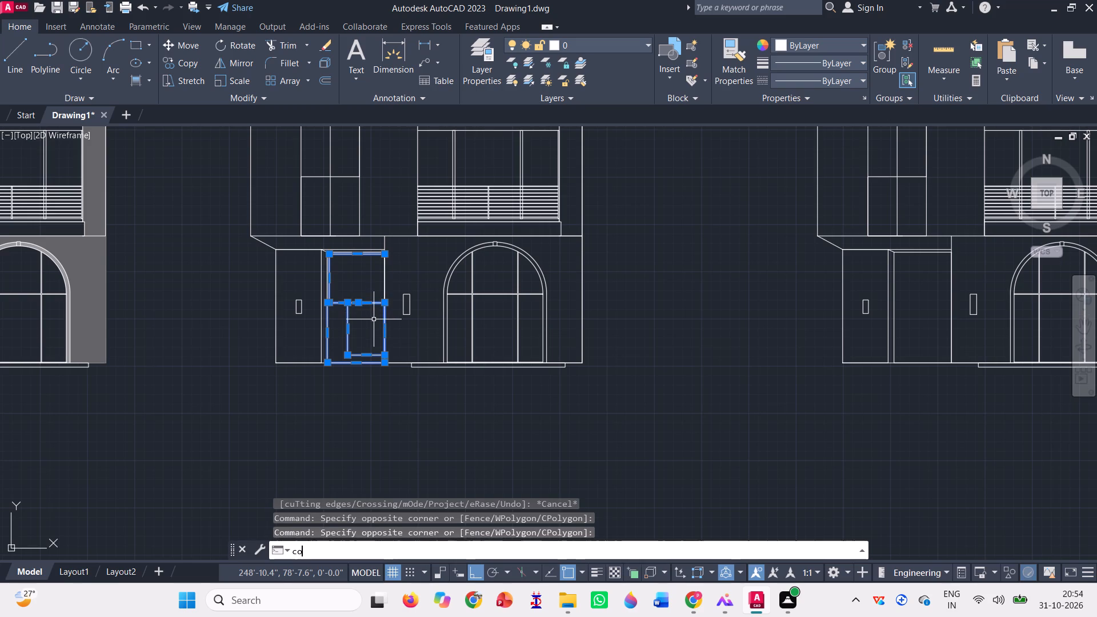
pyautogui.press('space')
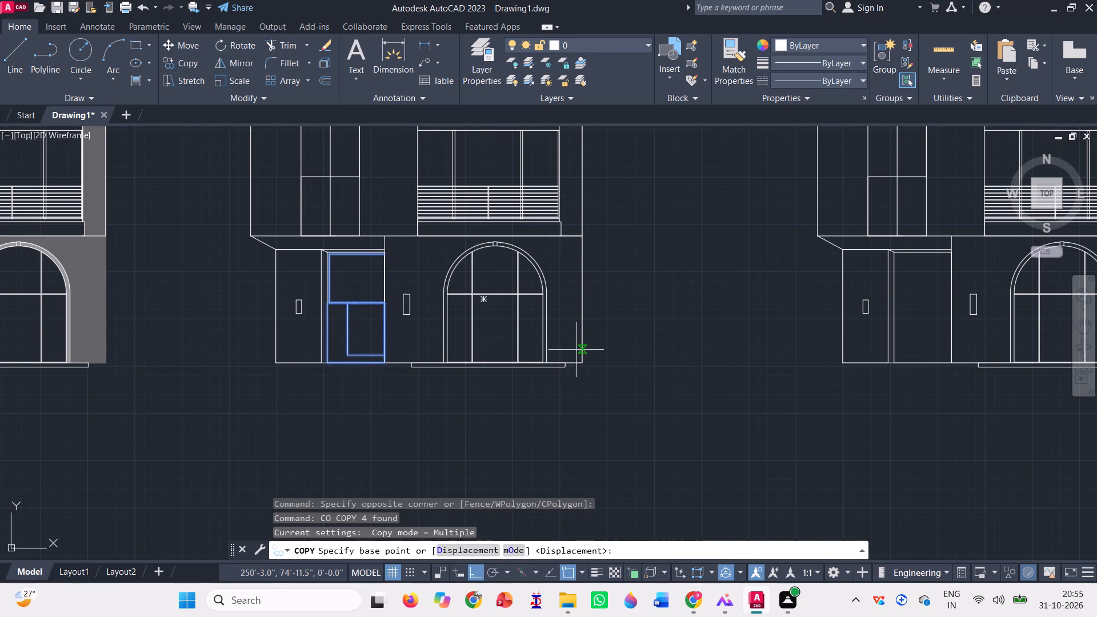
pyautogui.scroll(3, 563, 367)
pyautogui.click(574, 371)
pyautogui.scroll(-4, 337, 354)
pyautogui.scroll(2, 740, 360)
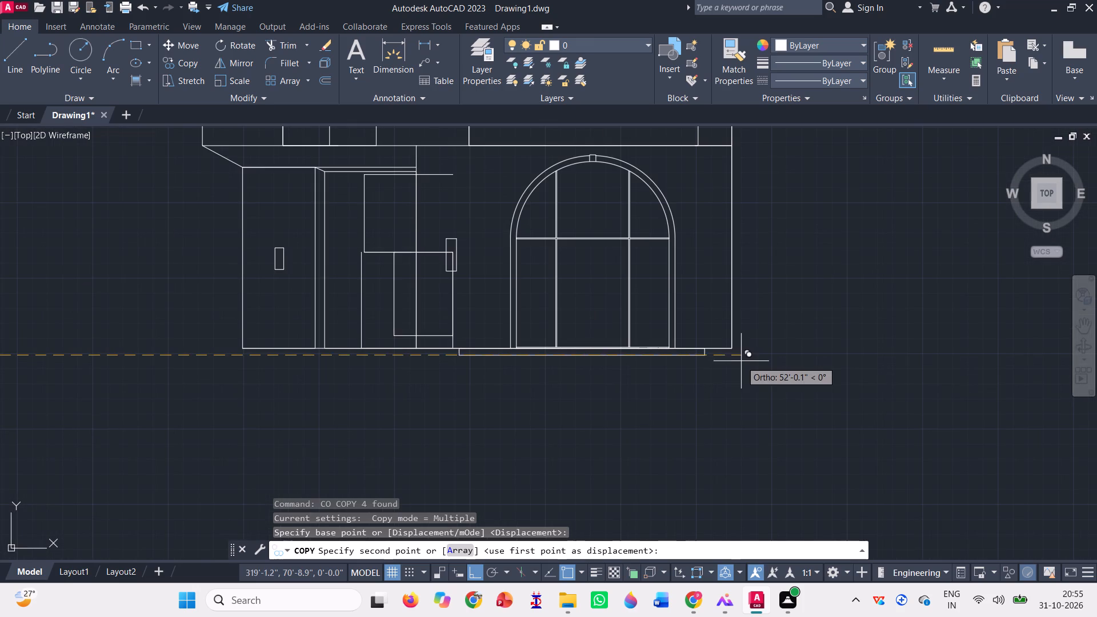
pyautogui.scroll(3, 704, 356)
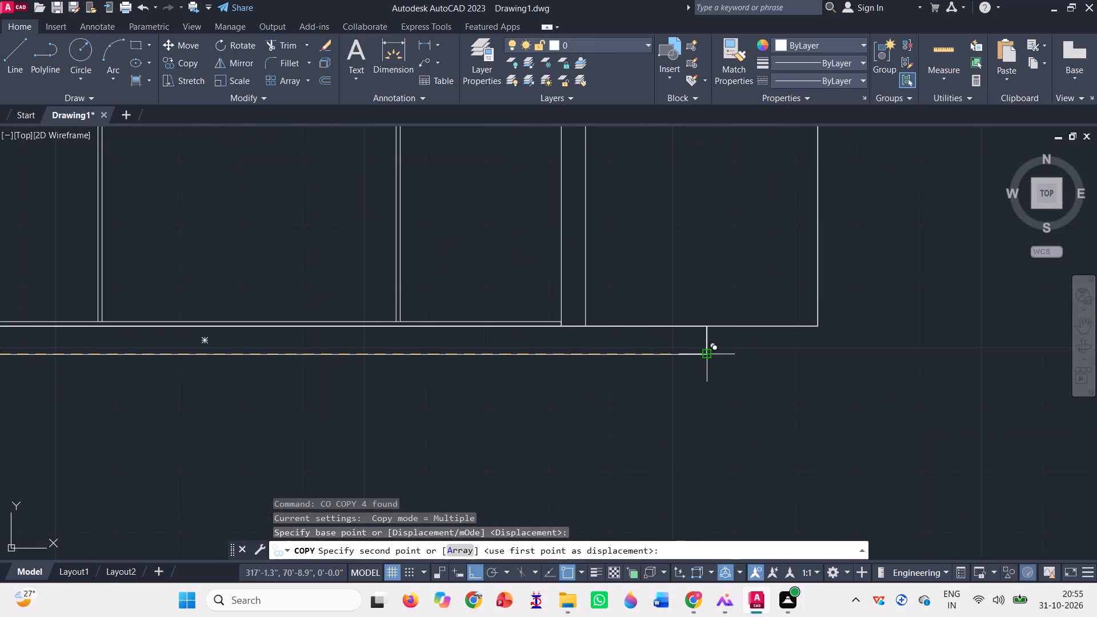
pyautogui.click(704, 356)
# Place another copy of the entrance frame and rectangles on the first elevation, aligned to its arch step's lower-right corner.
pyautogui.scroll(-4, 706, 357)
pyautogui.scroll(-2, 750, 339)
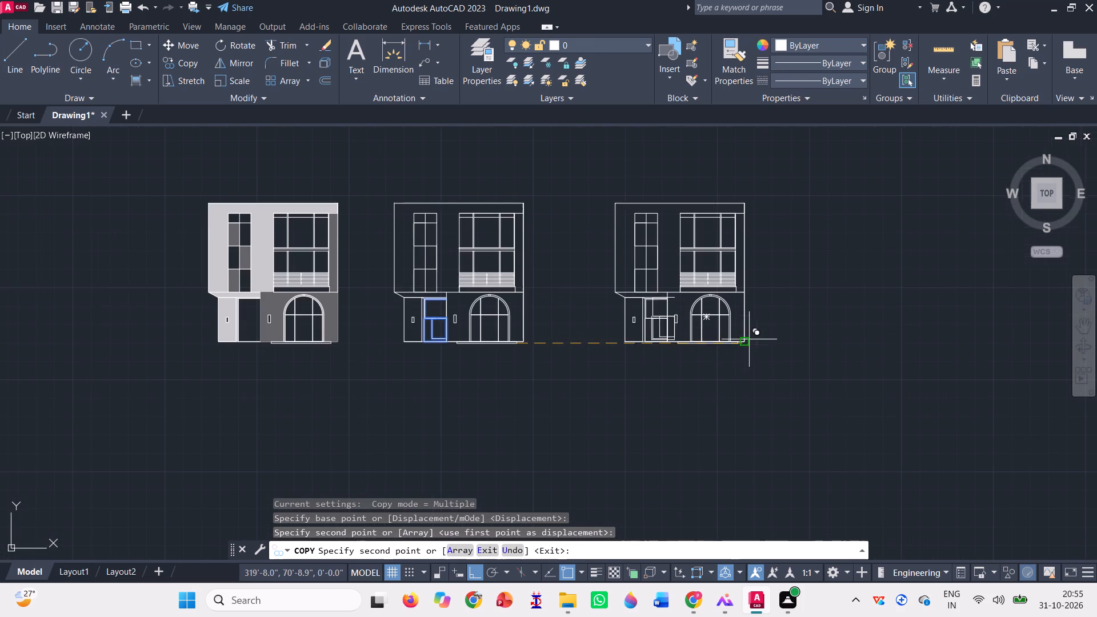
pyautogui.scroll(3, 339, 354)
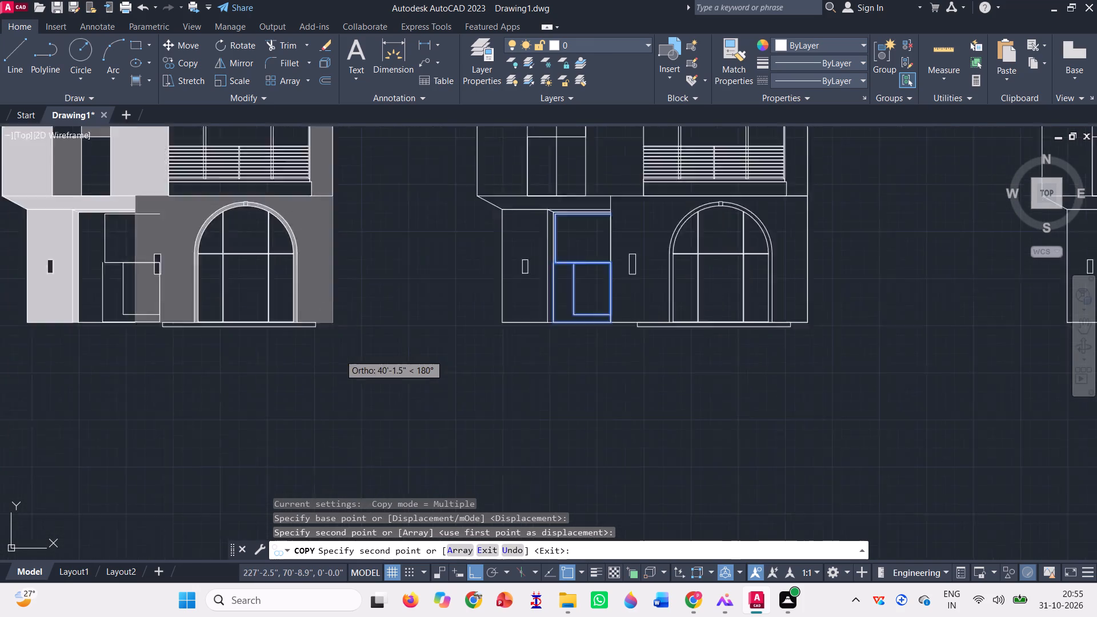
pyautogui.scroll(3, 285, 310)
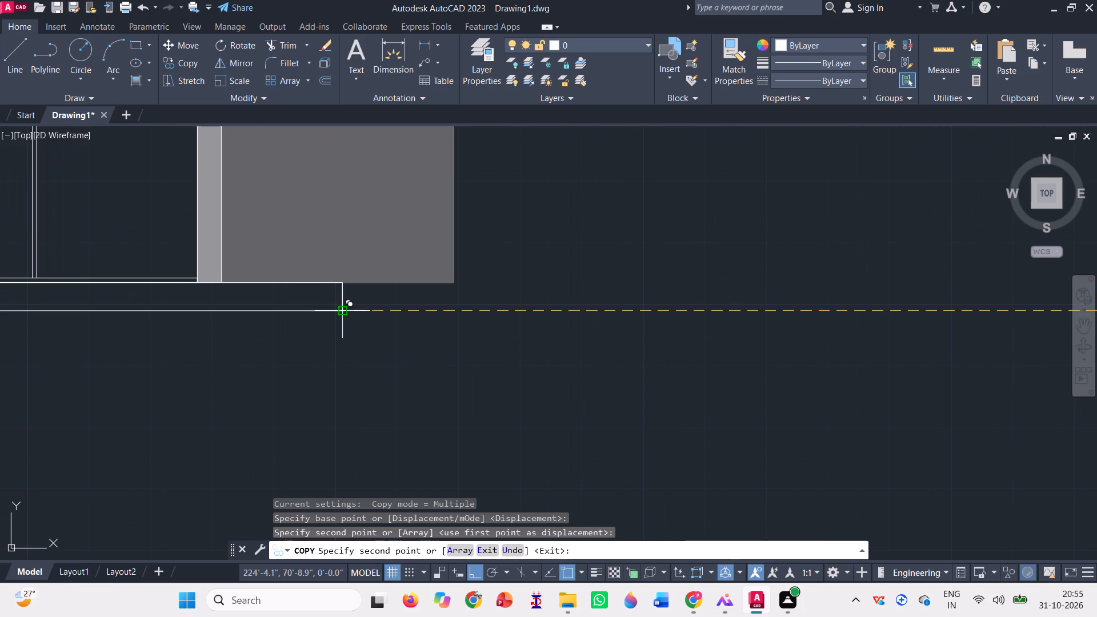
pyautogui.click(343, 311)
pyautogui.scroll(-3, 397, 322)
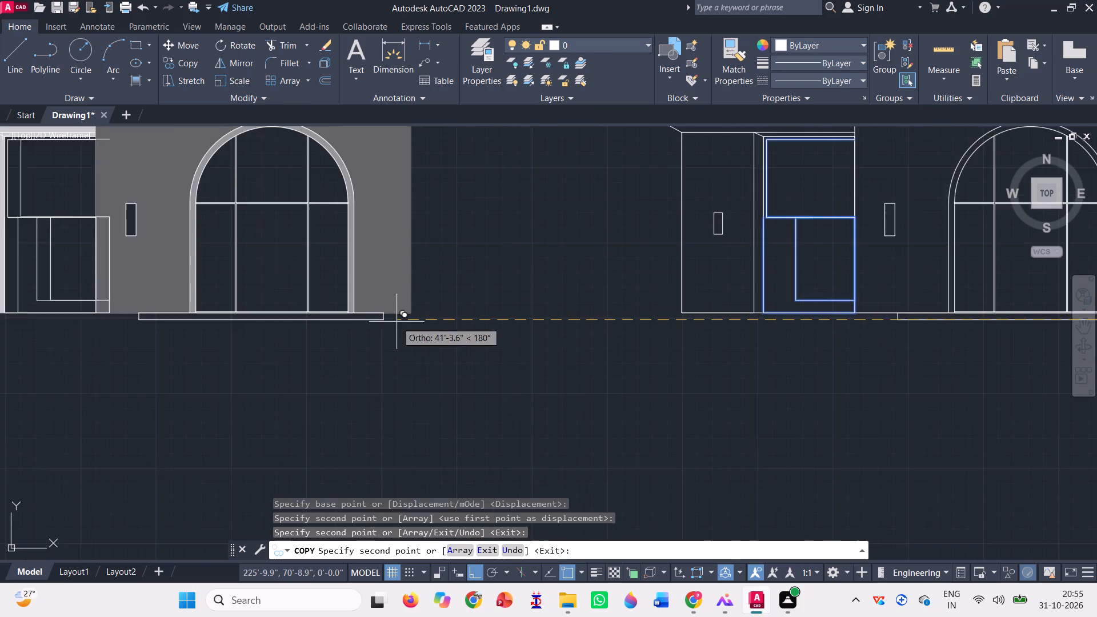
pyautogui.scroll(-2, 400, 323)
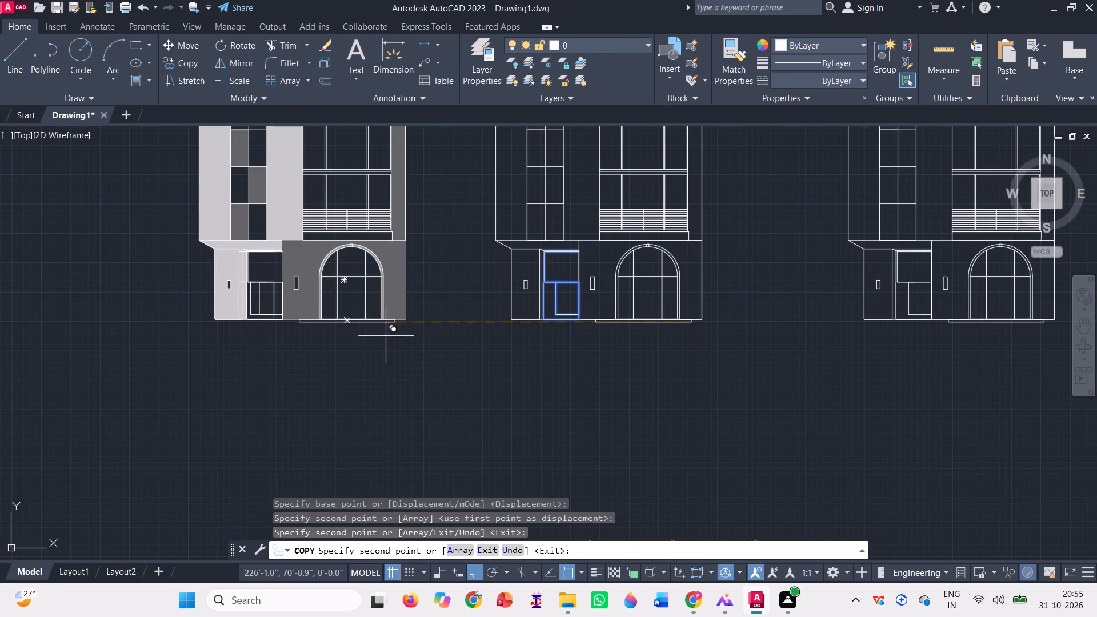
pyautogui.press('Escape')
# Start a new hatch and set its pattern to SOLID.
pyautogui.scroll(2, 260, 271)
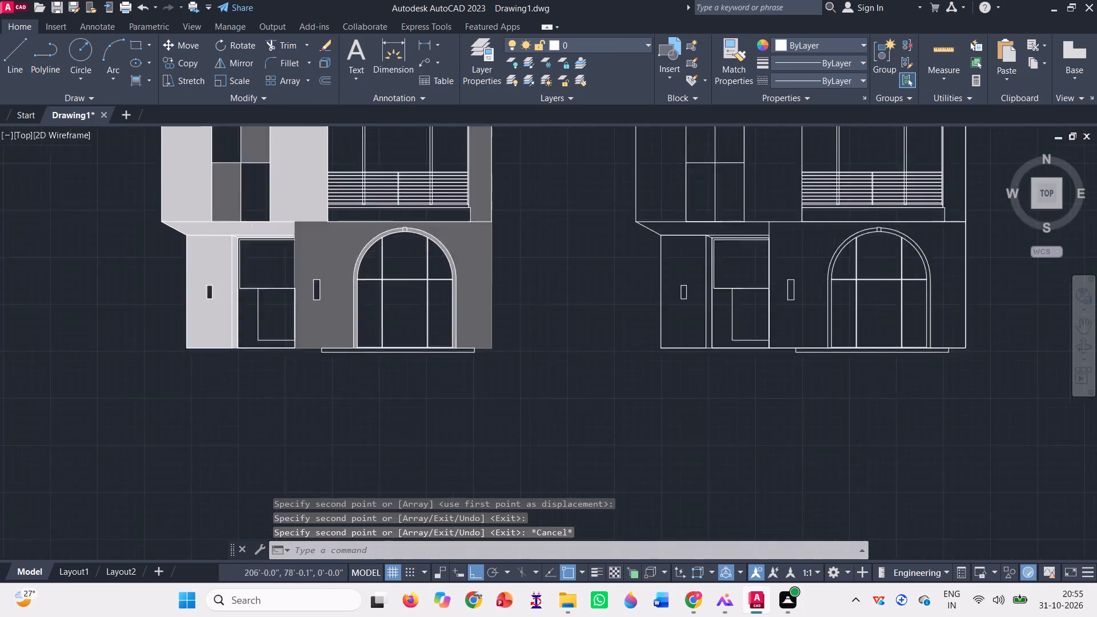
pyautogui.scroll(1, 260, 271)
pyautogui.scroll(-3, 262, 287)
pyautogui.scroll(-2, 293, 360)
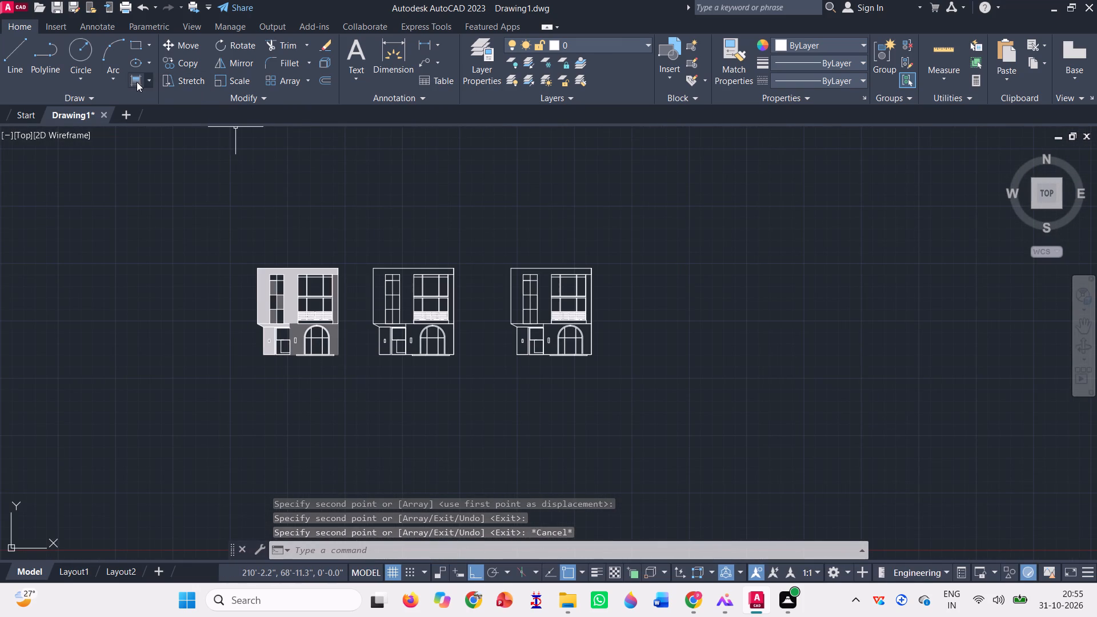
pyautogui.click(137, 81)
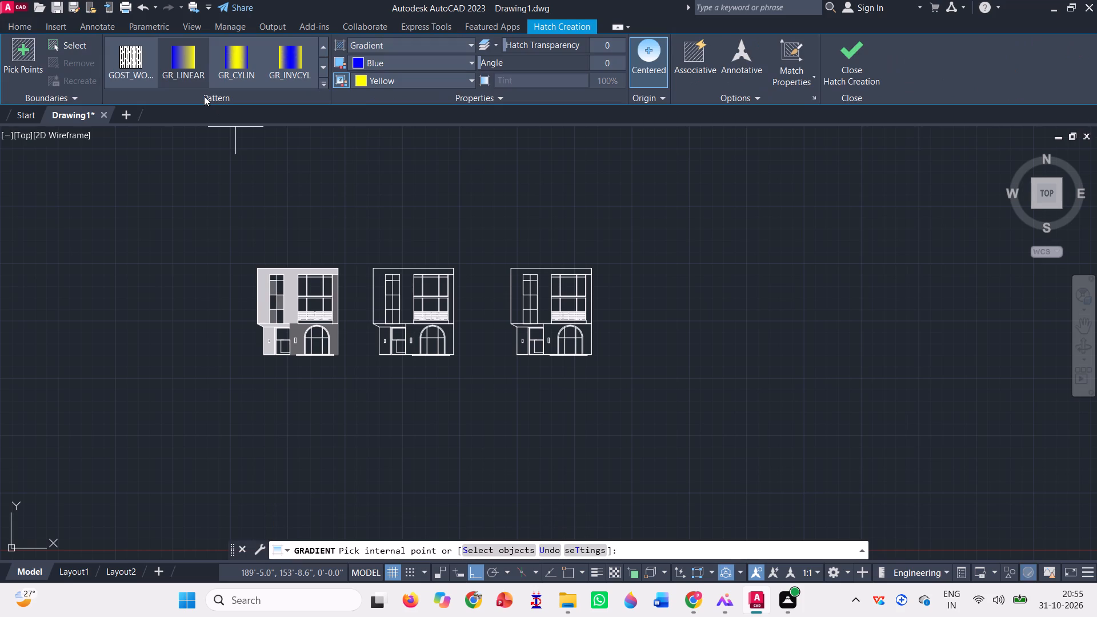
pyautogui.scroll(15, 204, 96)
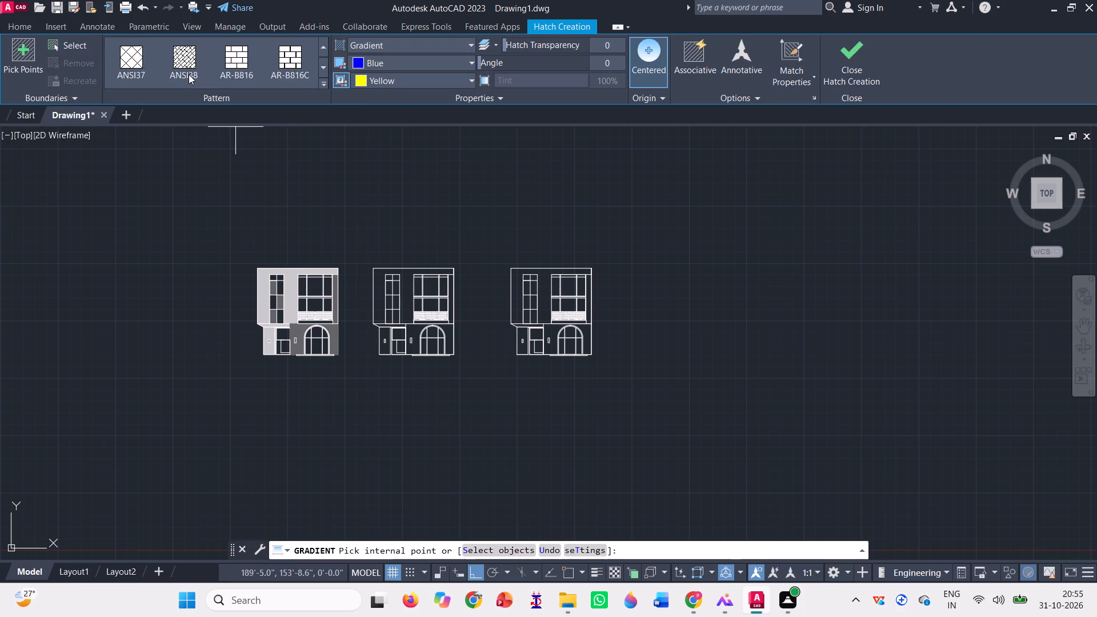
pyautogui.scroll(4, 189, 74)
pyautogui.click(134, 55)
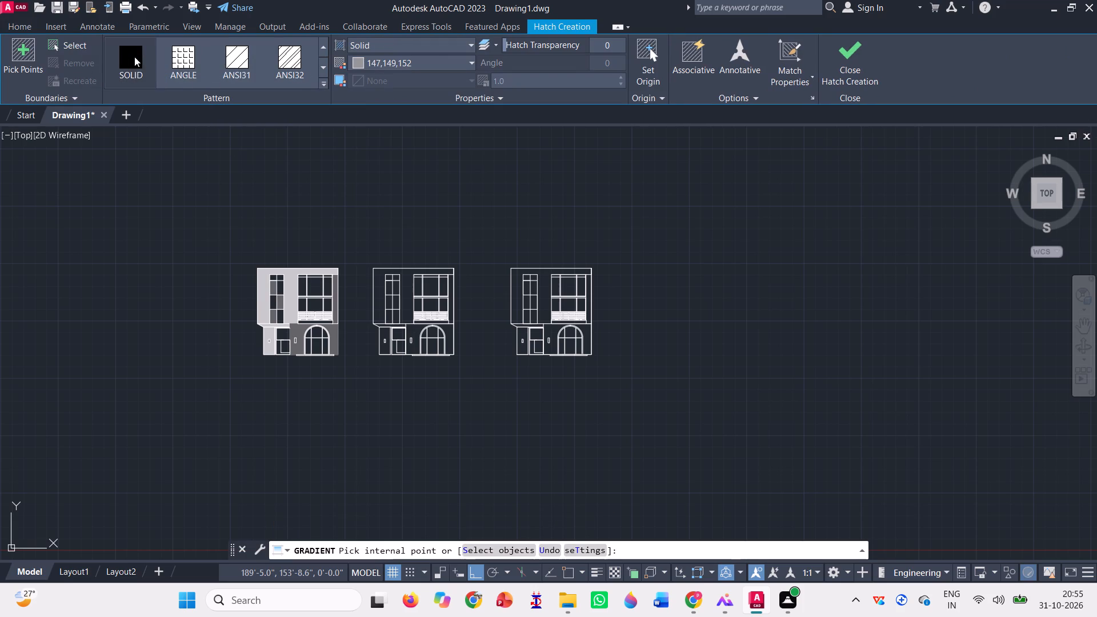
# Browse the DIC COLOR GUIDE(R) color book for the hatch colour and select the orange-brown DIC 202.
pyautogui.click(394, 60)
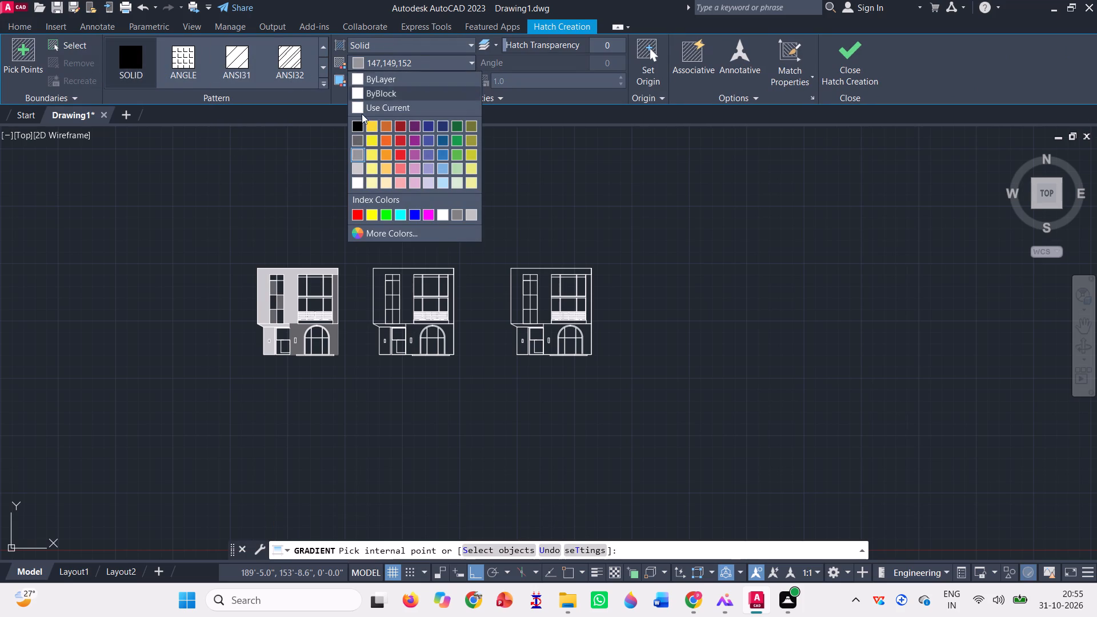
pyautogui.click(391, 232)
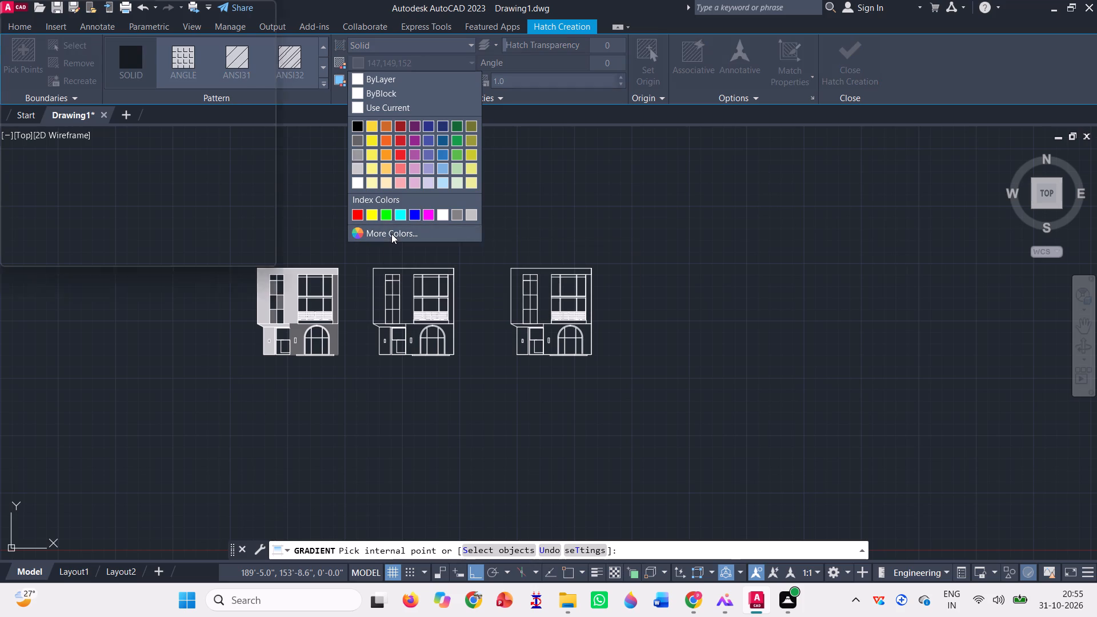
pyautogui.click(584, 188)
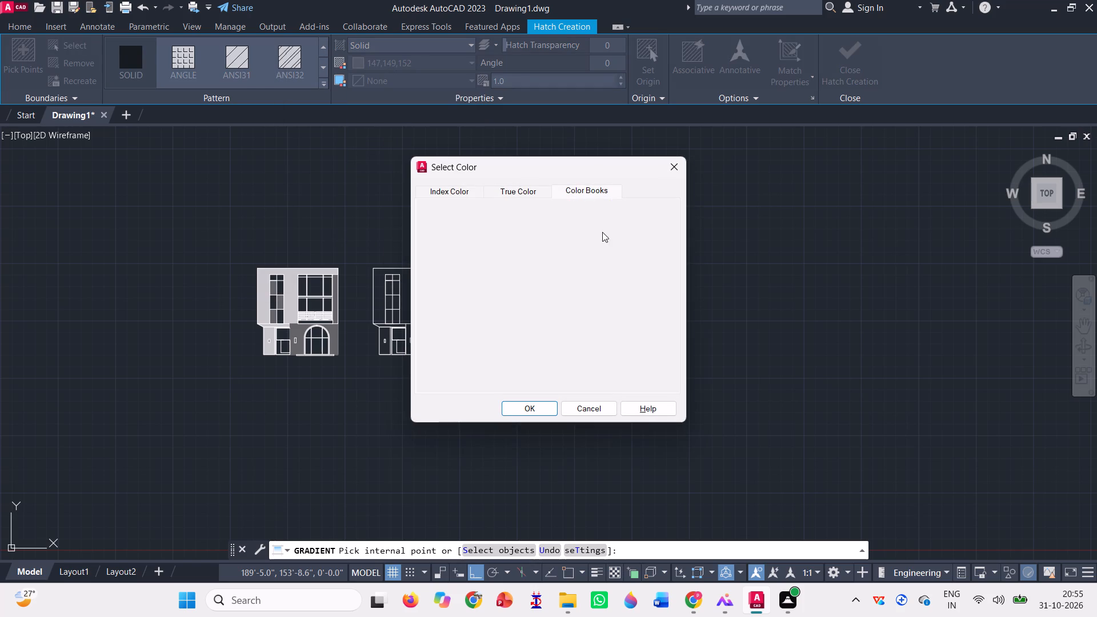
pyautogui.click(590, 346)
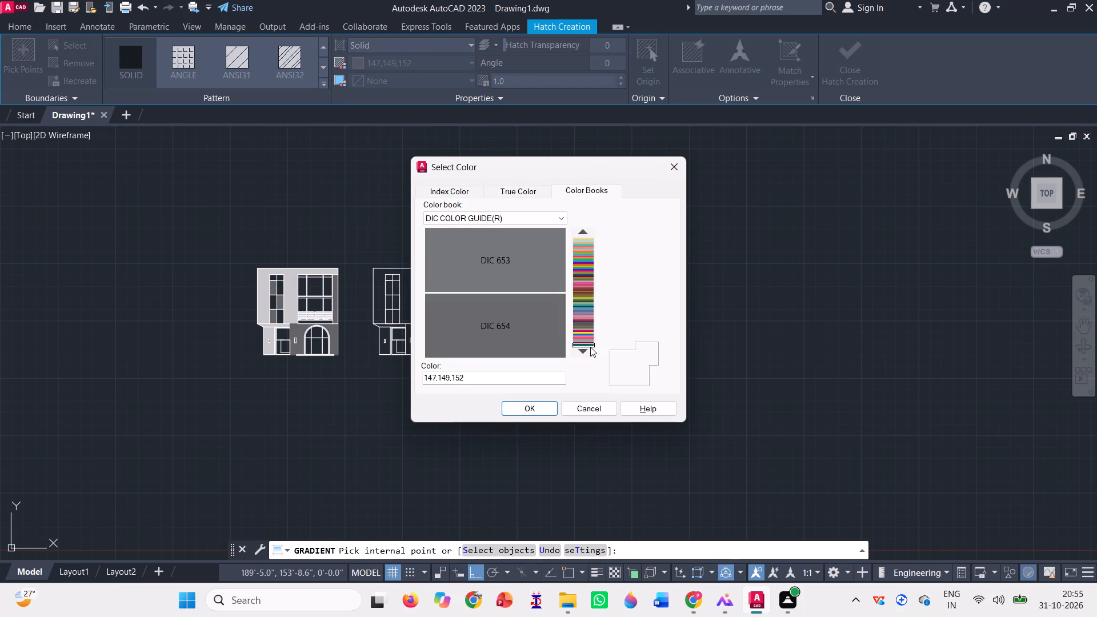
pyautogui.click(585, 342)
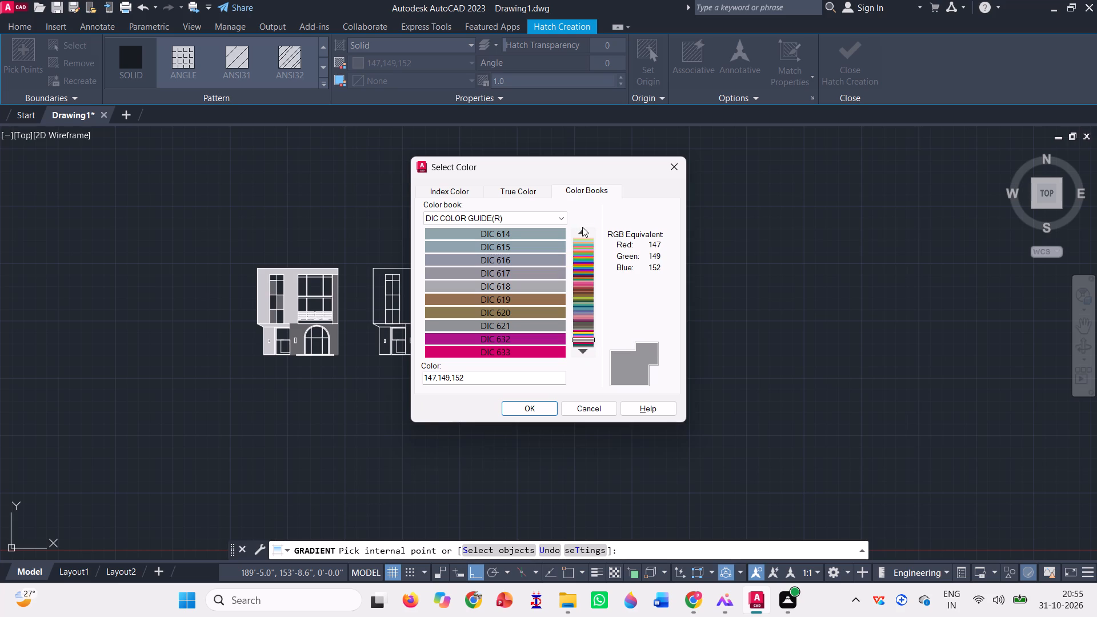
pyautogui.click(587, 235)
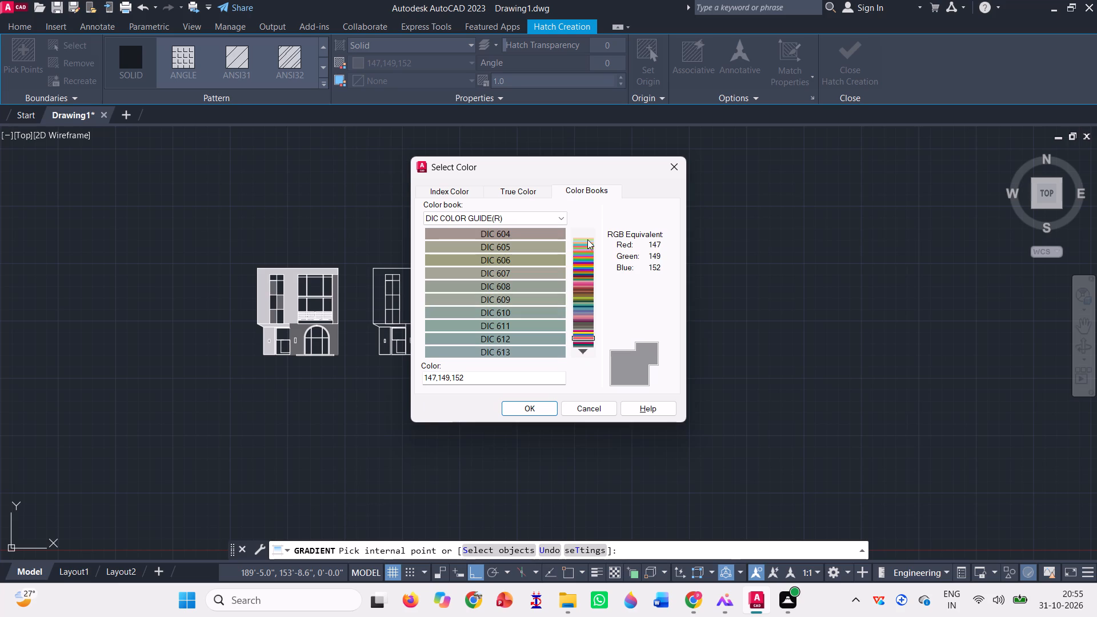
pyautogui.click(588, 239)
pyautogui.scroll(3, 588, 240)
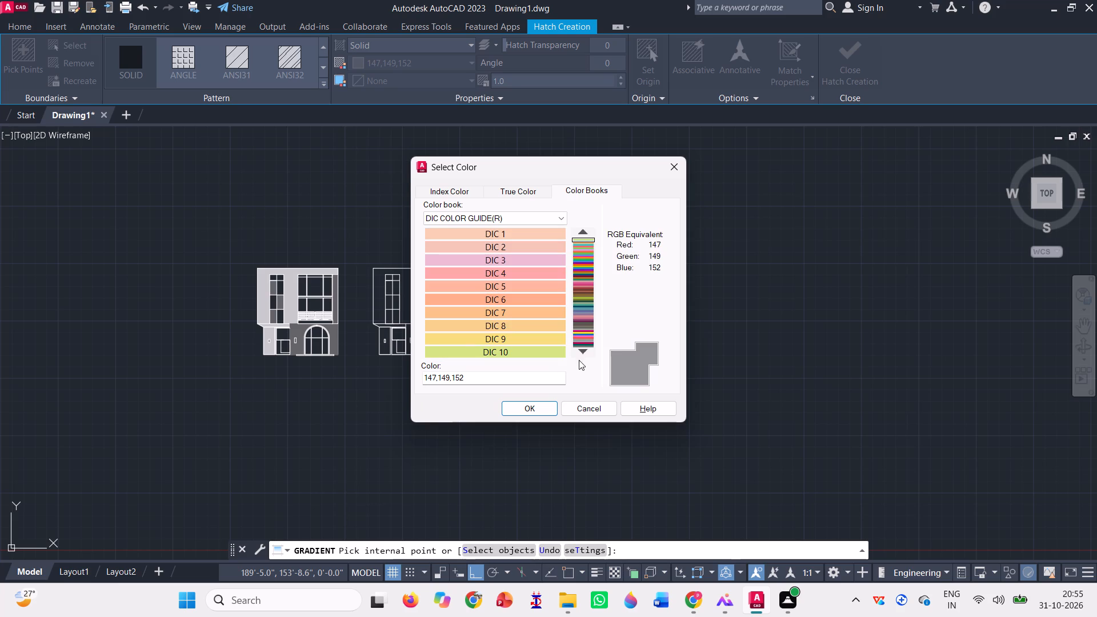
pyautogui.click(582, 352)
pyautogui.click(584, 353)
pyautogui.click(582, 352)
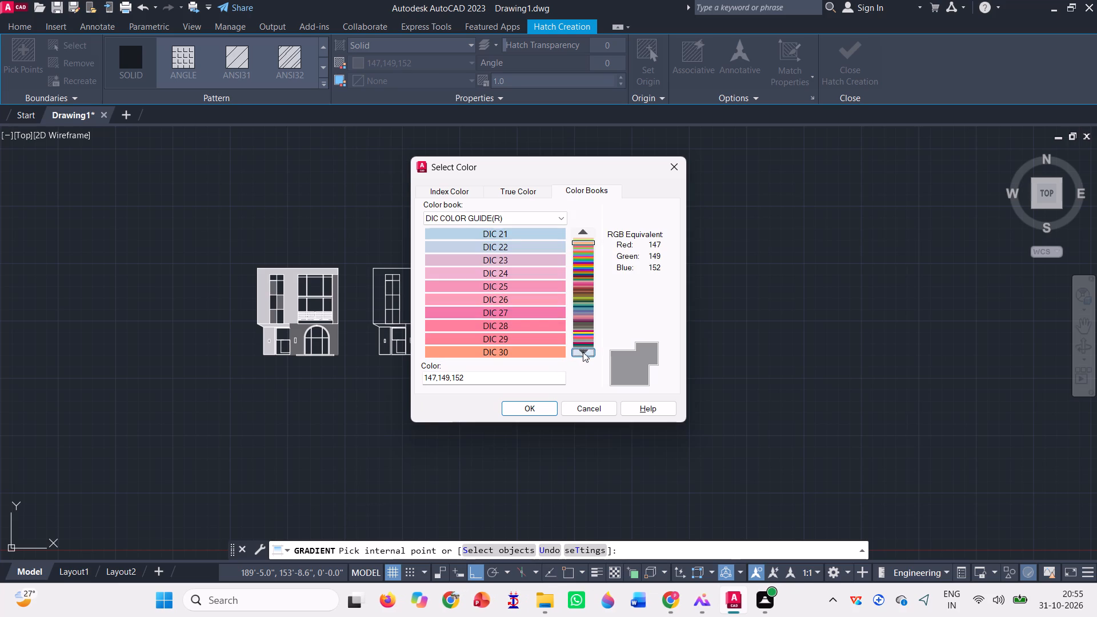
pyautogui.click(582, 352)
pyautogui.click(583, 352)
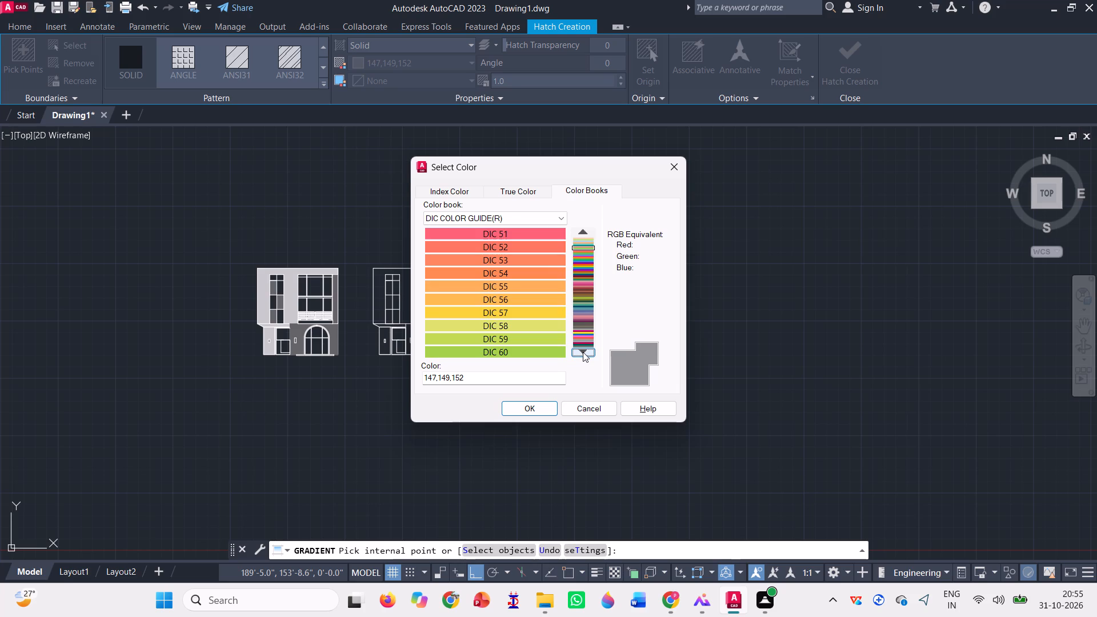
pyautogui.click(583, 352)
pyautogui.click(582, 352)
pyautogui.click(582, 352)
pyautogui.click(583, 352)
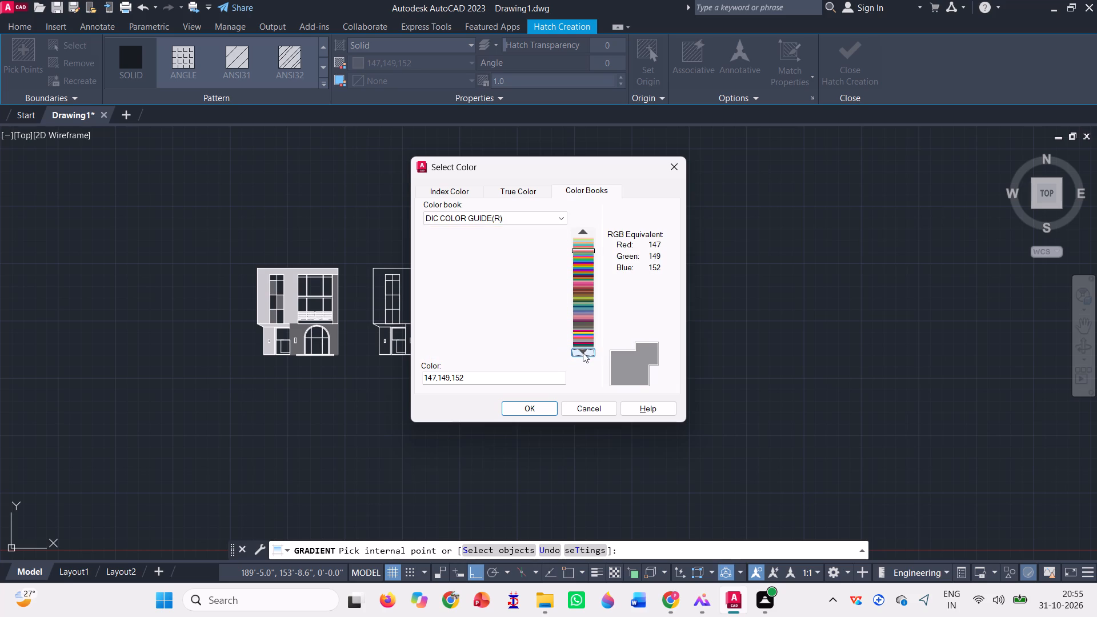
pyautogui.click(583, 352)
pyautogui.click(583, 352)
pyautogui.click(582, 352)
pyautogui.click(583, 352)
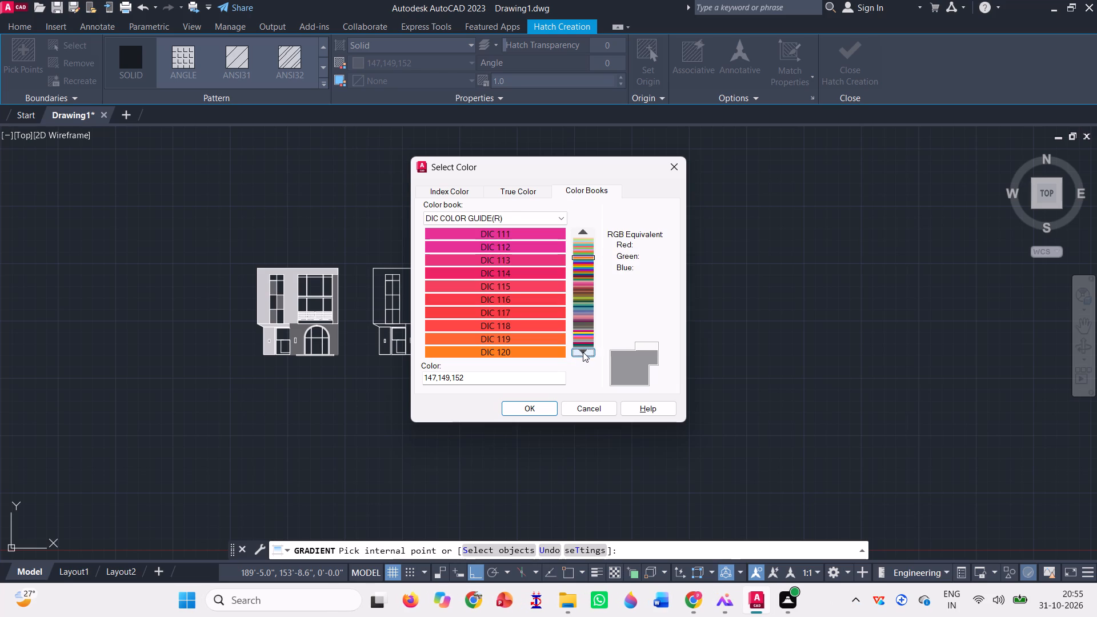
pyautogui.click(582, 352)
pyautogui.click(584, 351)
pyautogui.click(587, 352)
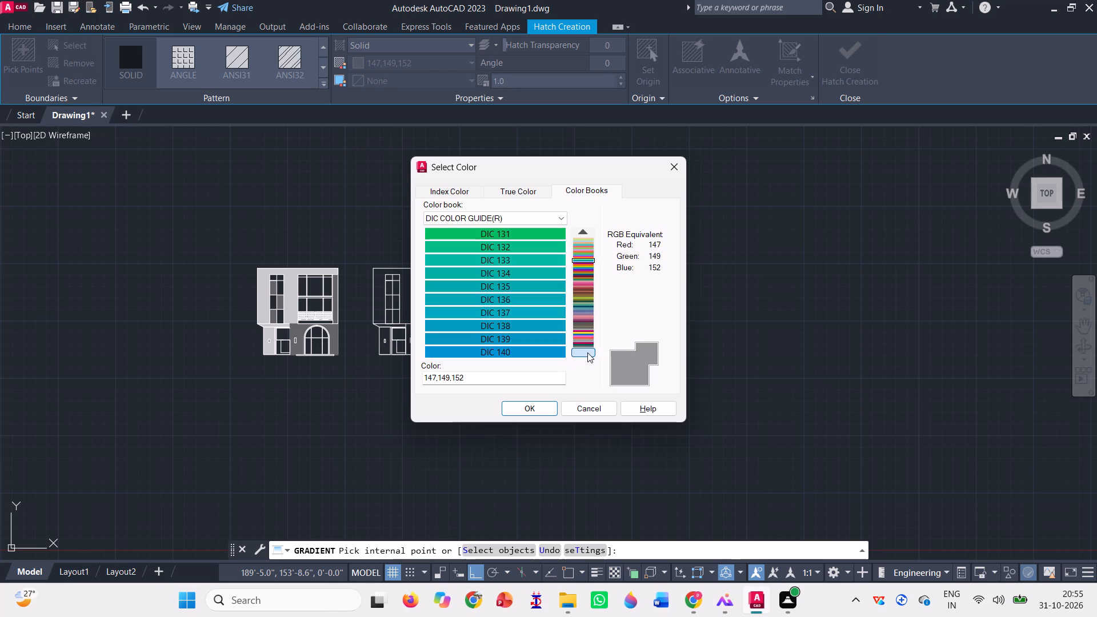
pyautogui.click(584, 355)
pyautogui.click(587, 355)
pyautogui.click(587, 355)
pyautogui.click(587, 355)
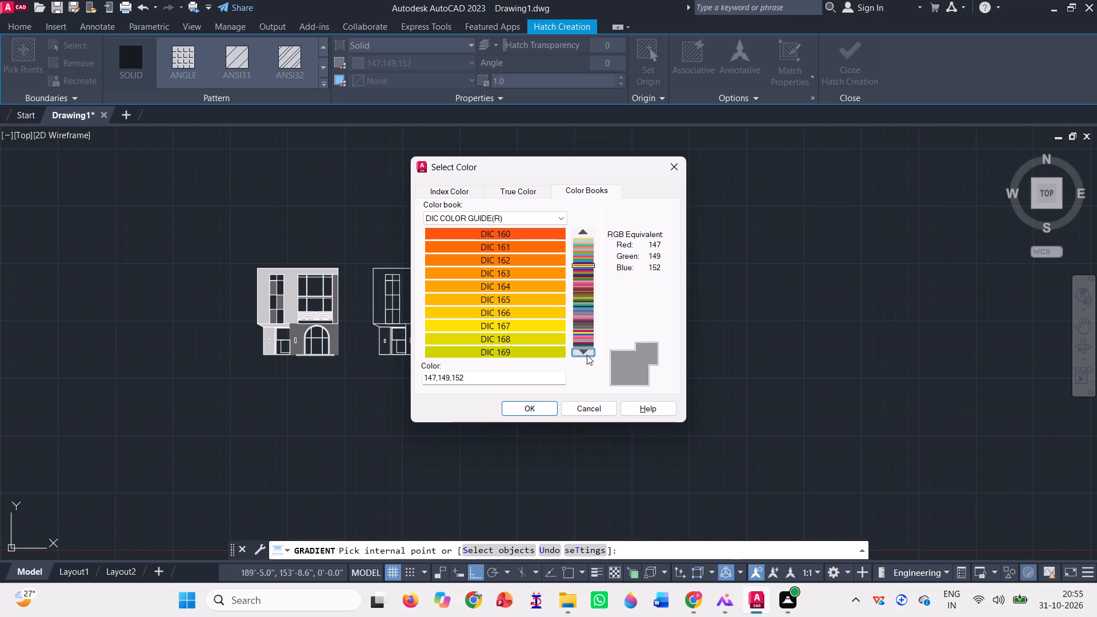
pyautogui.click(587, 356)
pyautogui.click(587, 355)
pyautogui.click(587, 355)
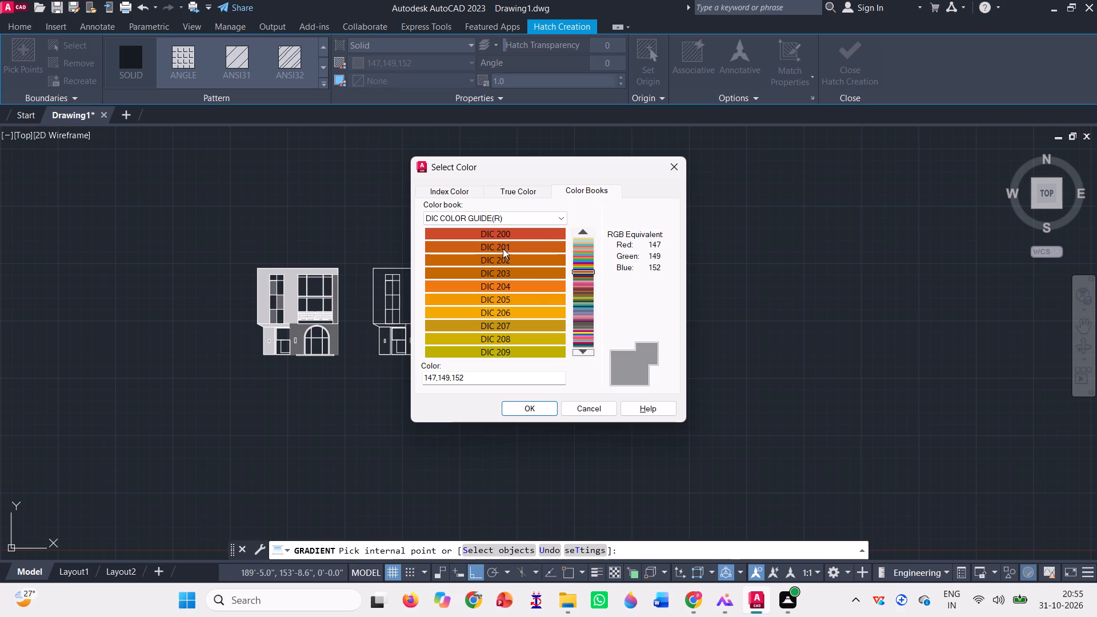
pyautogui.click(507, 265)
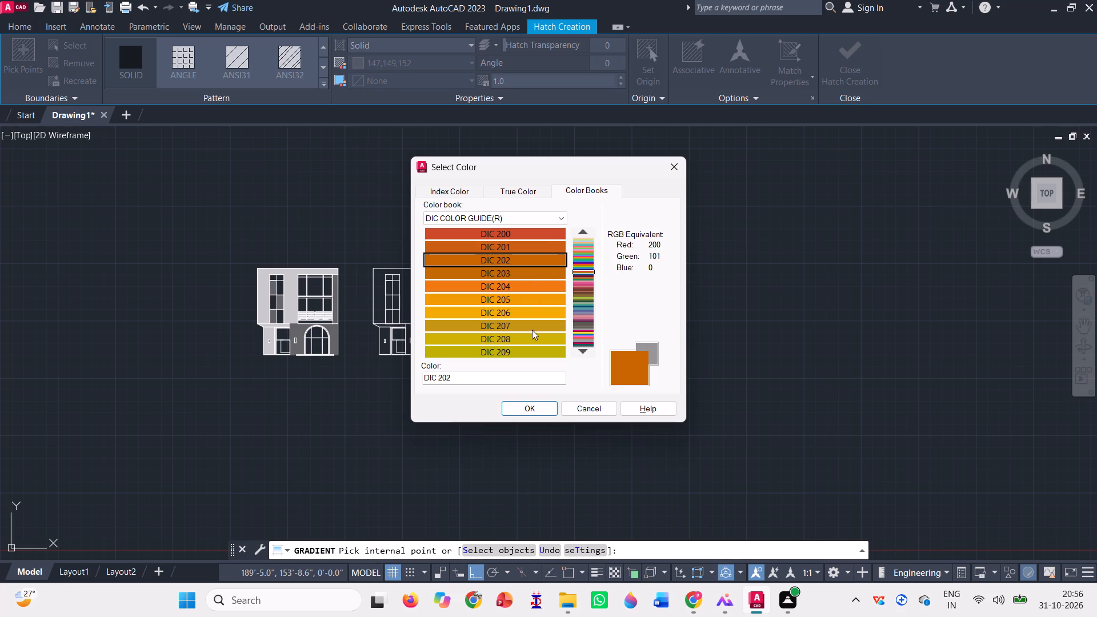
# Set the hatch colour by choosing DIC 646 and raising its luminance to 44, for RGB 177,71,47.
pyautogui.click(582, 348)
pyautogui.moveTo(582, 346); pyautogui.dragTo(587, 351)
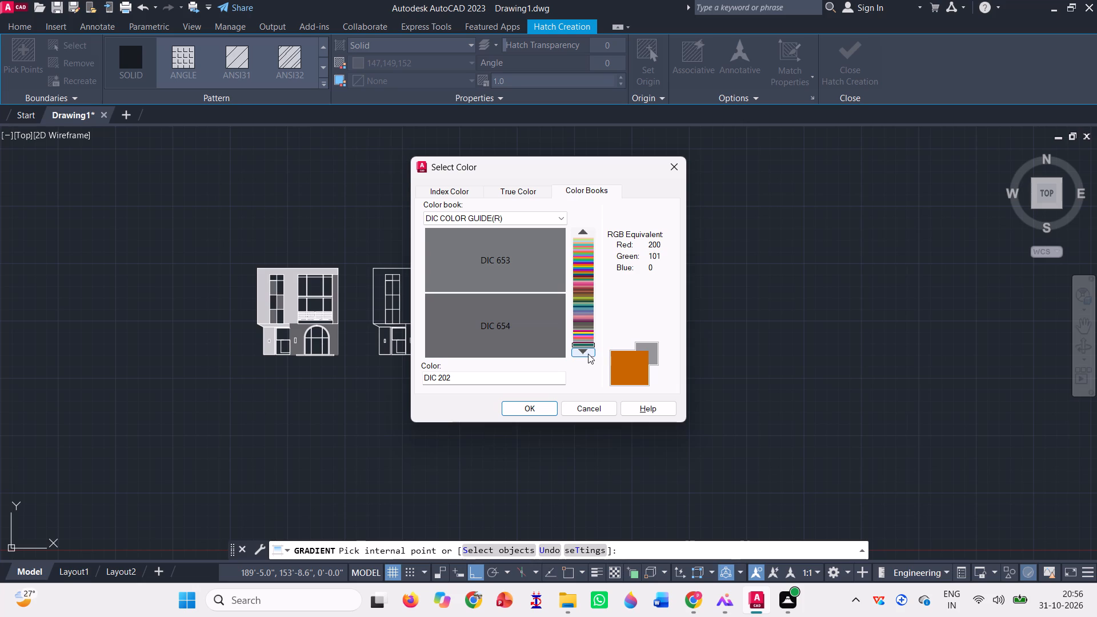
pyautogui.click(587, 226)
pyautogui.click(582, 234)
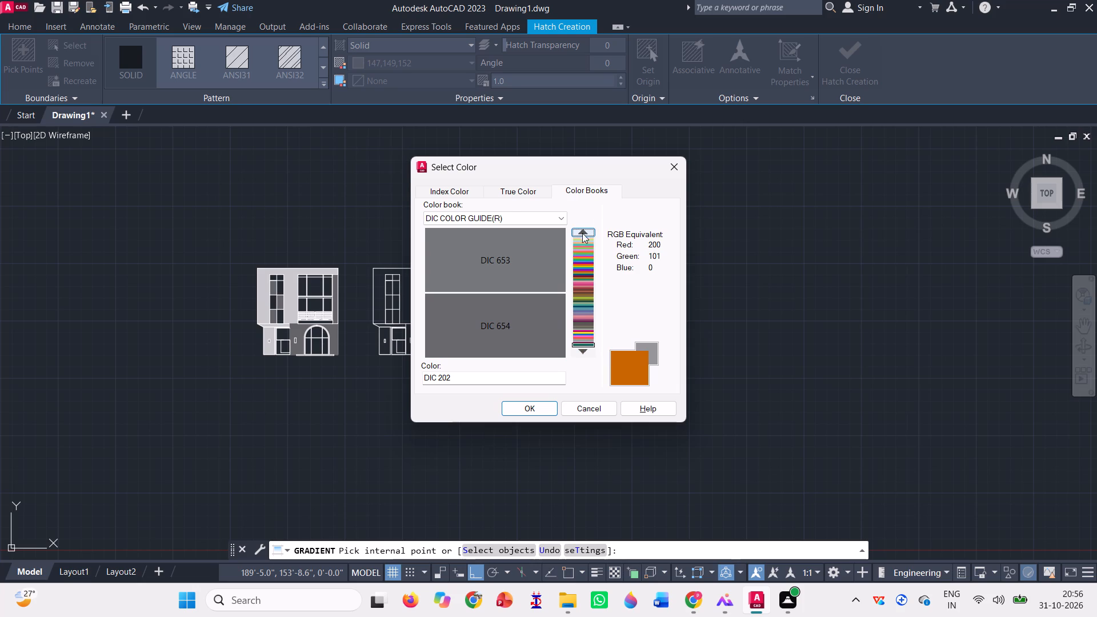
pyautogui.click(582, 234)
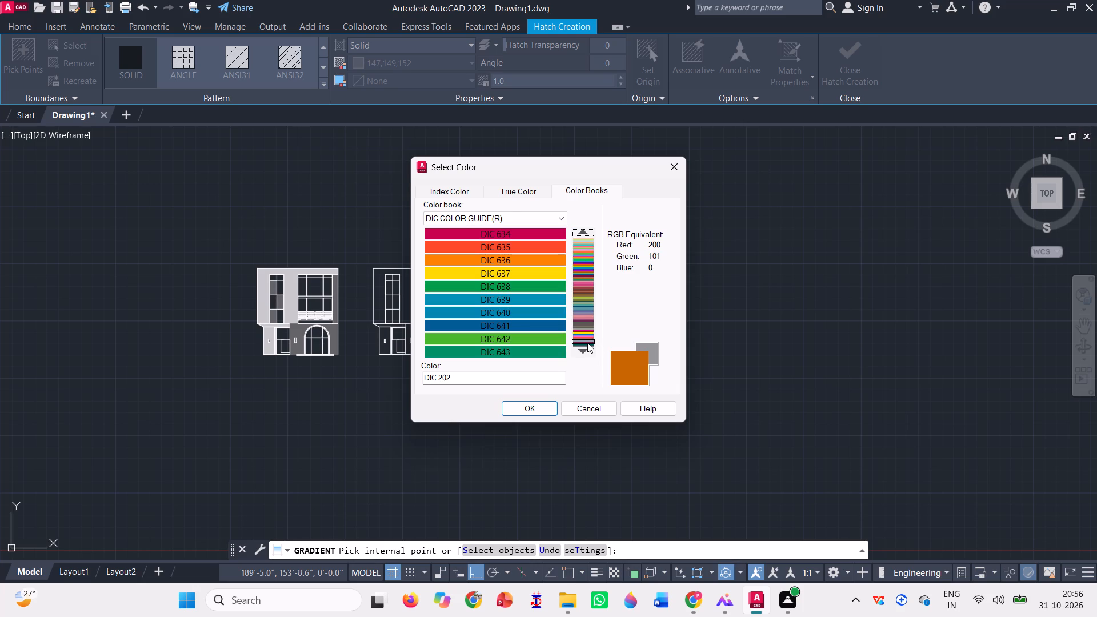
pyautogui.click(594, 350)
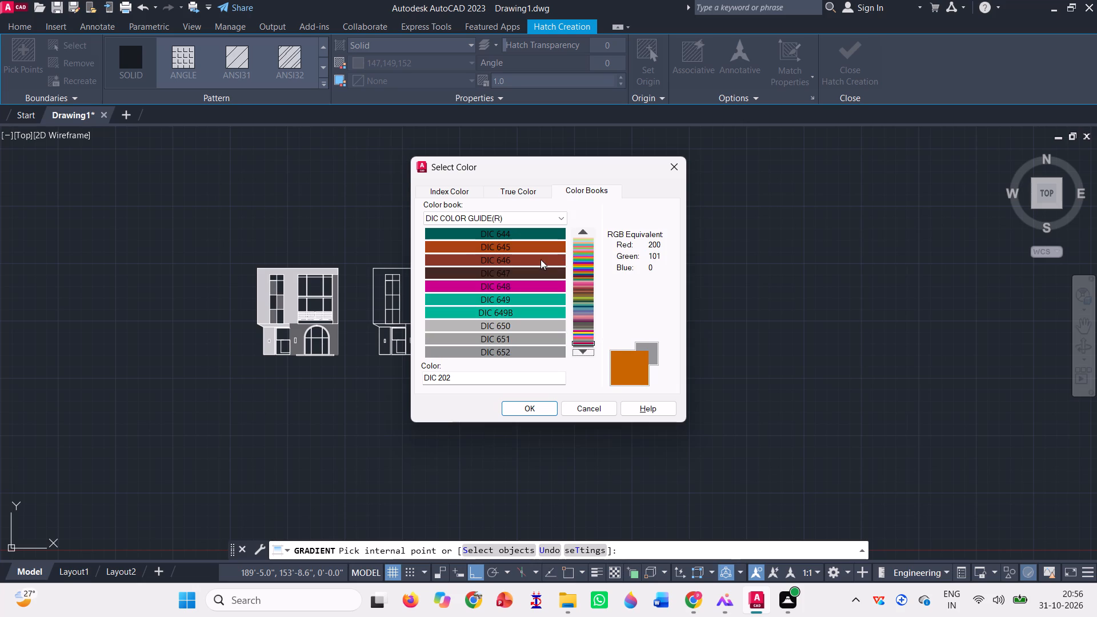
pyautogui.click(541, 257)
pyautogui.click(521, 193)
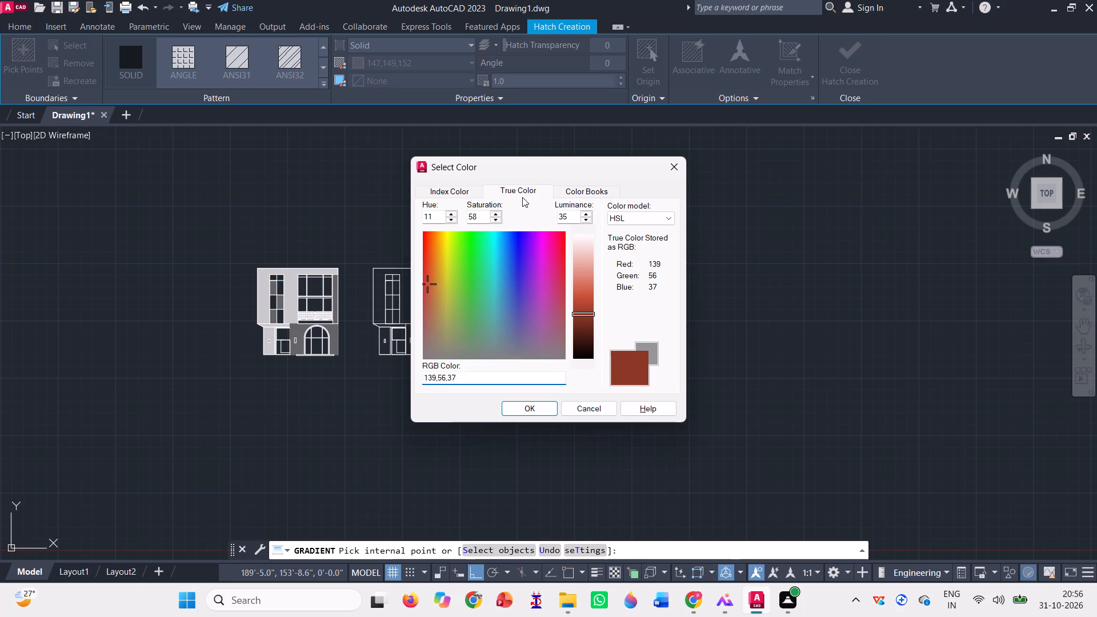
pyautogui.click(583, 305)
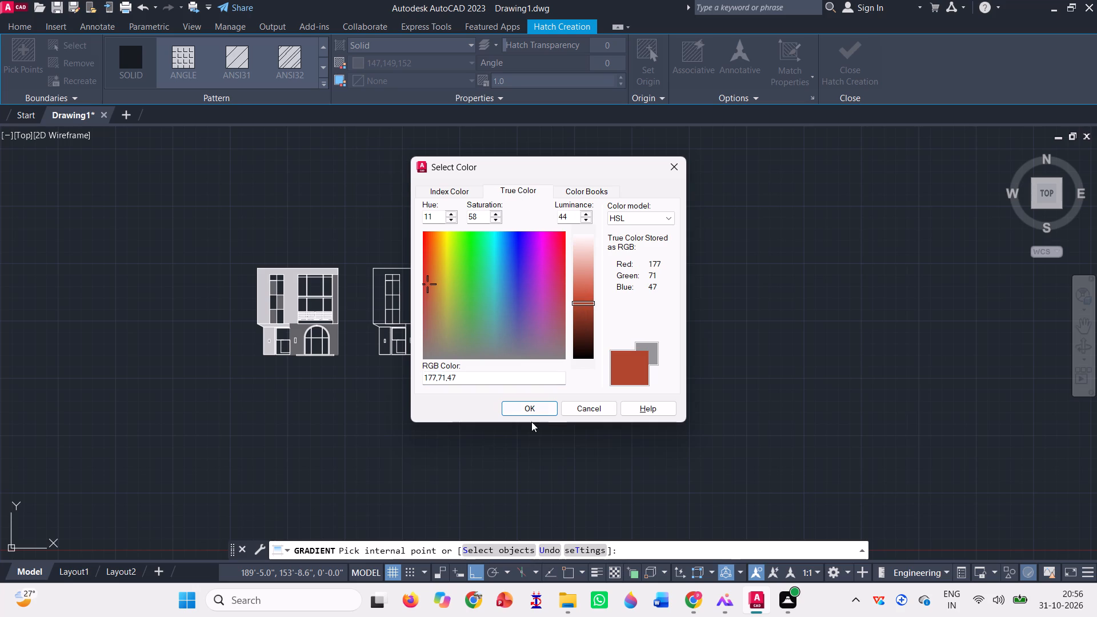
pyautogui.click(529, 407)
# Fill the L-shaped entrance surround and thin frame band of the first elevation with the solid hatch.
pyautogui.scroll(3, 274, 322)
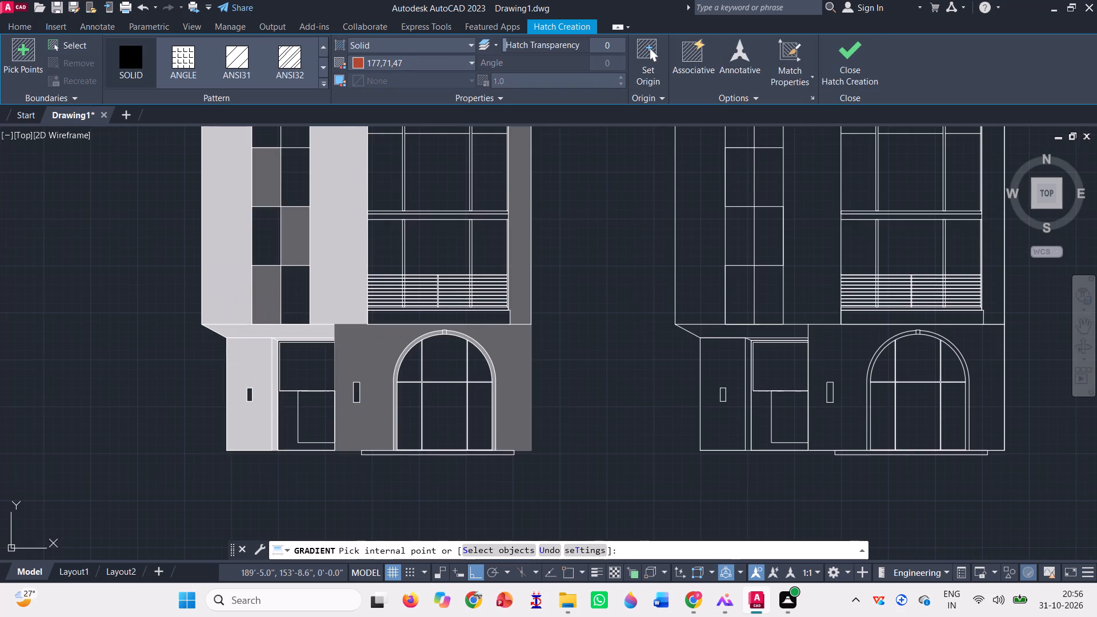
pyautogui.scroll(2, 272, 421)
pyautogui.click(319, 392)
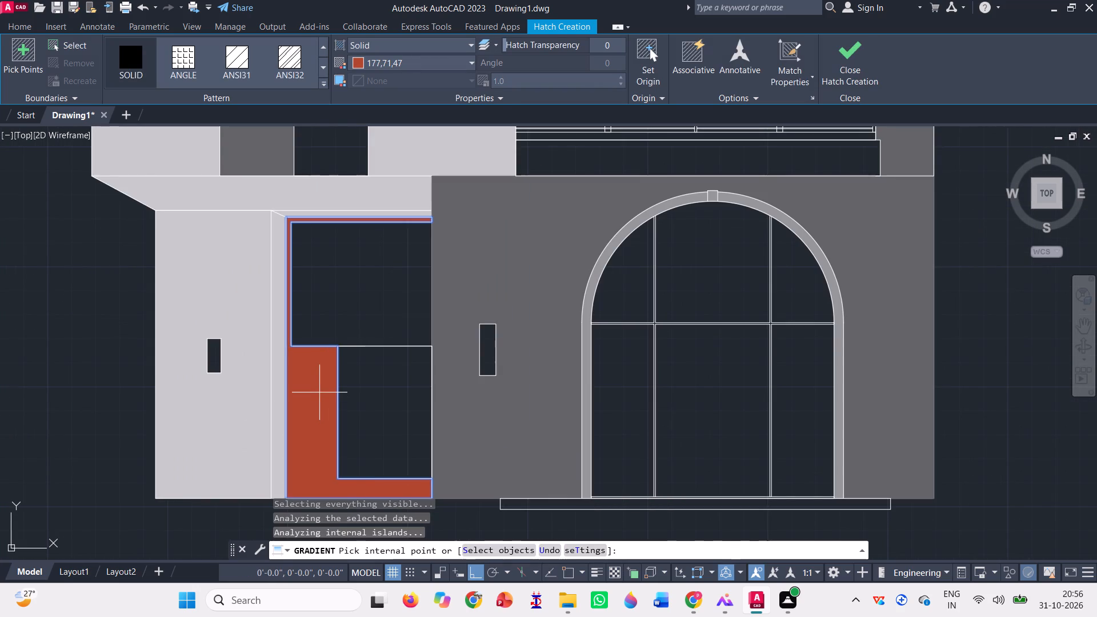
pyautogui.scroll(-3, 312, 384)
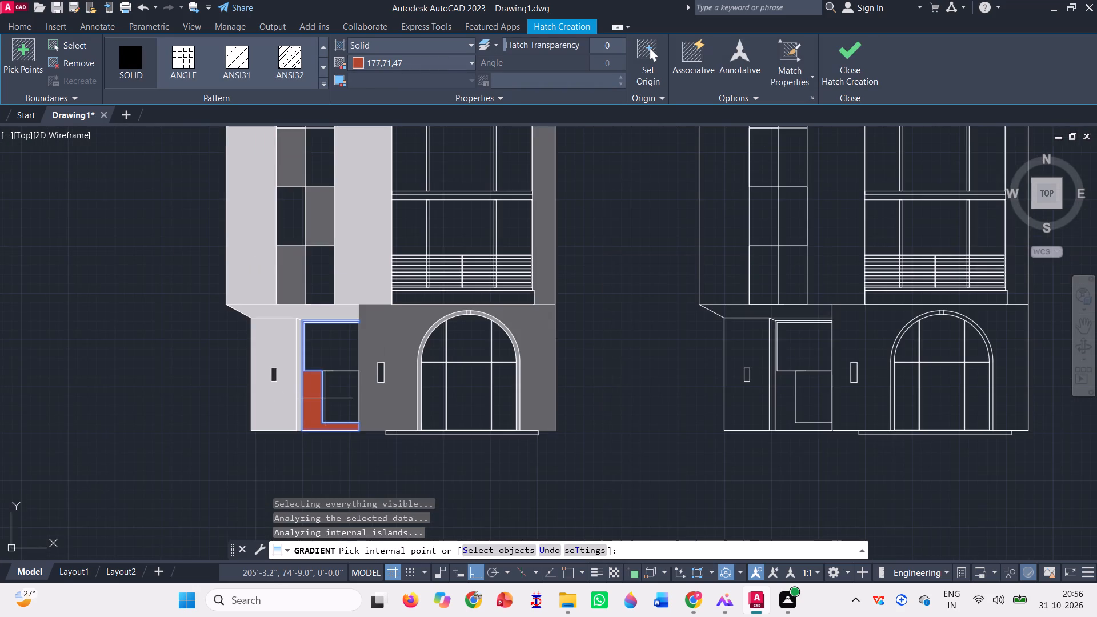
pyautogui.scroll(-1, 325, 398)
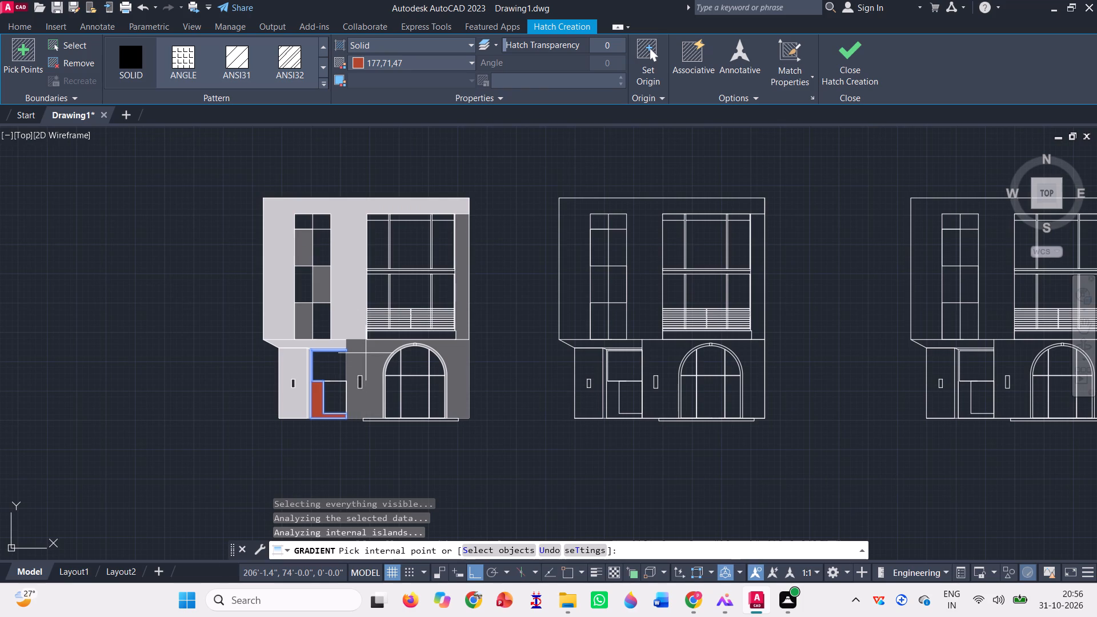
pyautogui.click(857, 61)
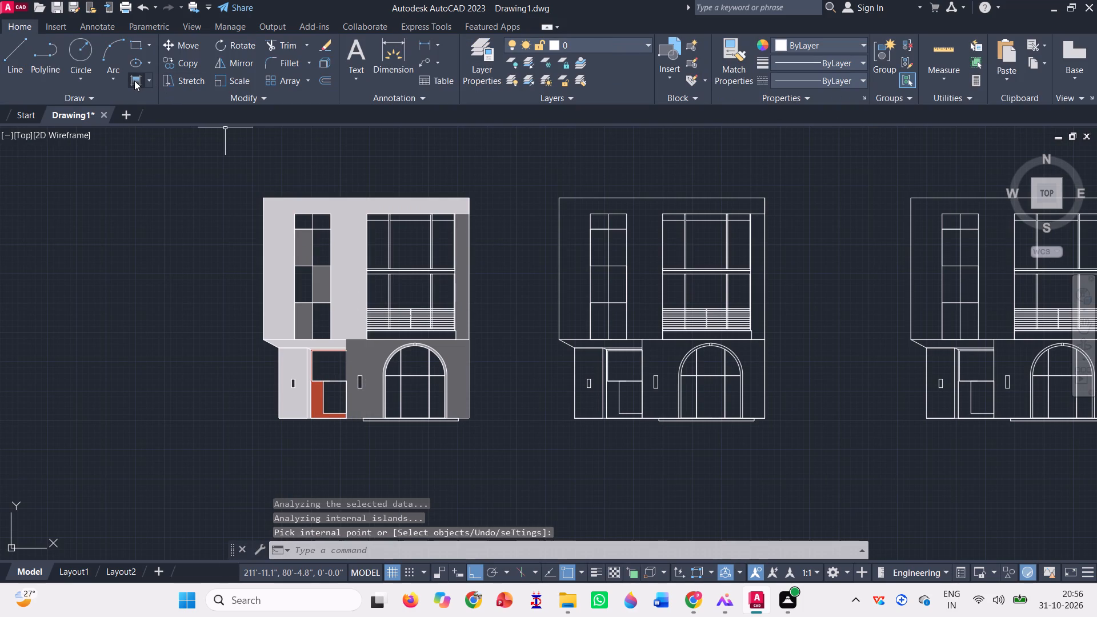
# Start a new SOLID hatch and set its colour to pale blue RGB 204,234,250 by lightening the 173,221,247 swatch.
pyautogui.click(134, 81)
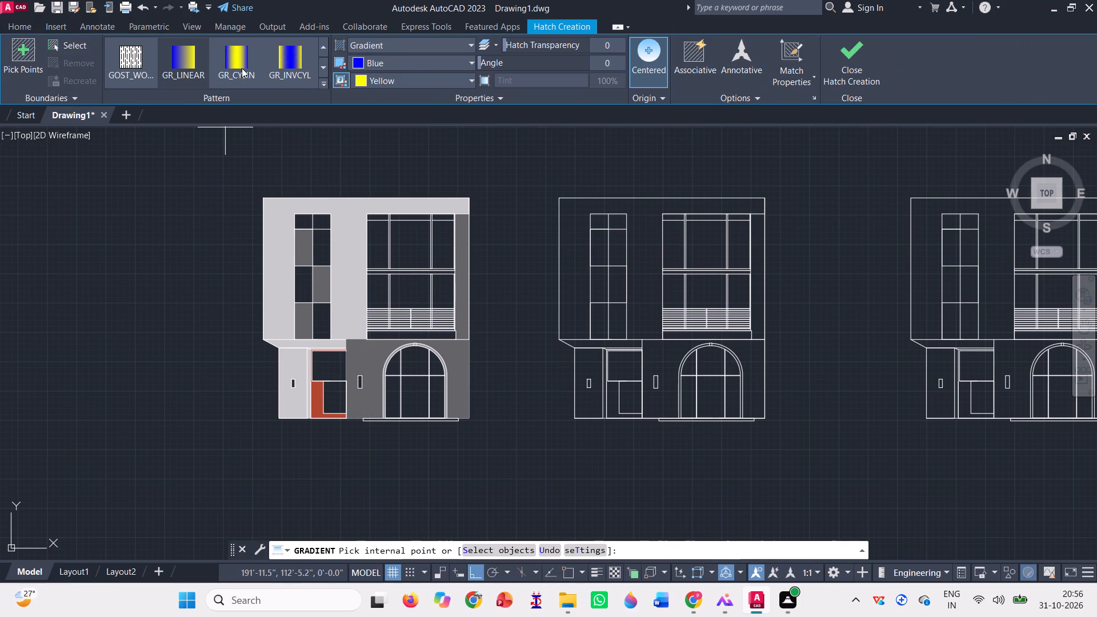
pyautogui.scroll(10, 241, 66)
pyautogui.scroll(5, 141, 63)
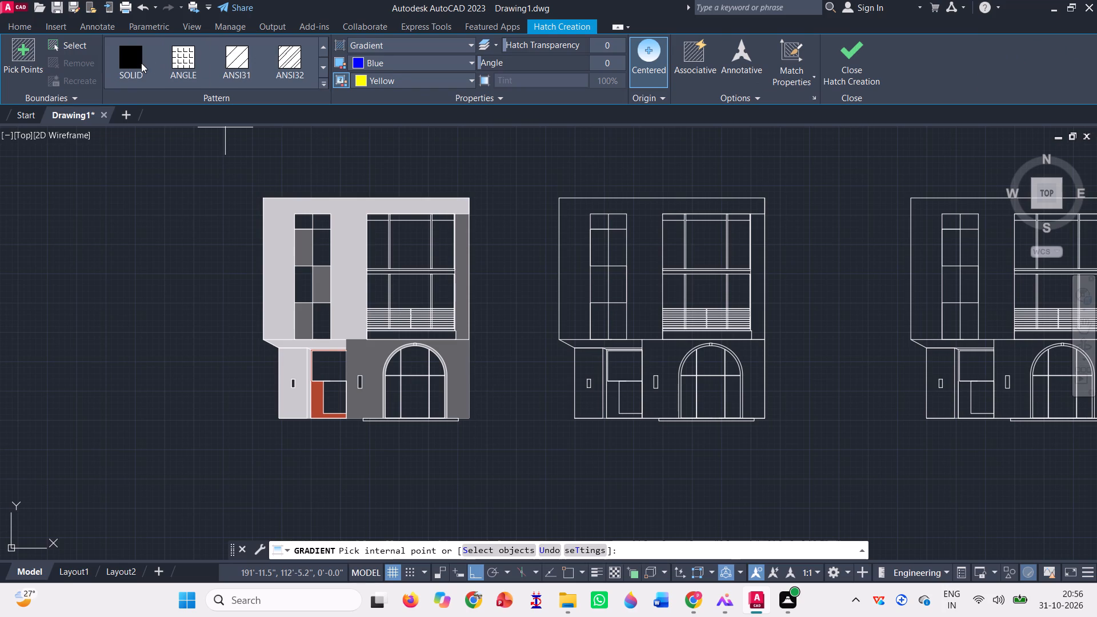
pyautogui.scroll(1, 141, 63)
pyautogui.click(141, 62)
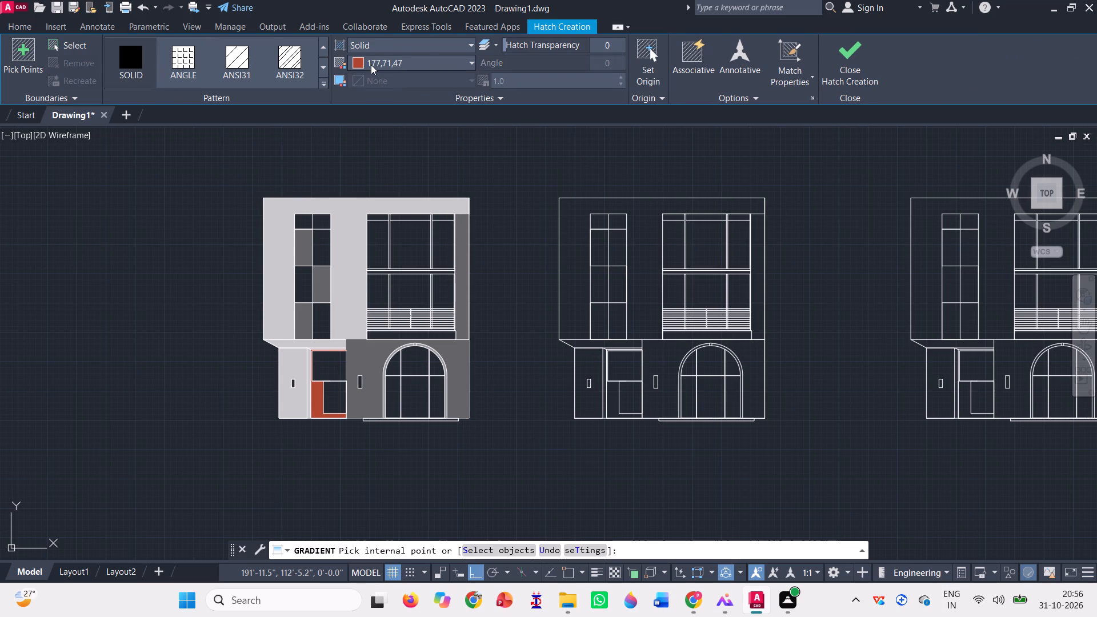
pyautogui.click(376, 59)
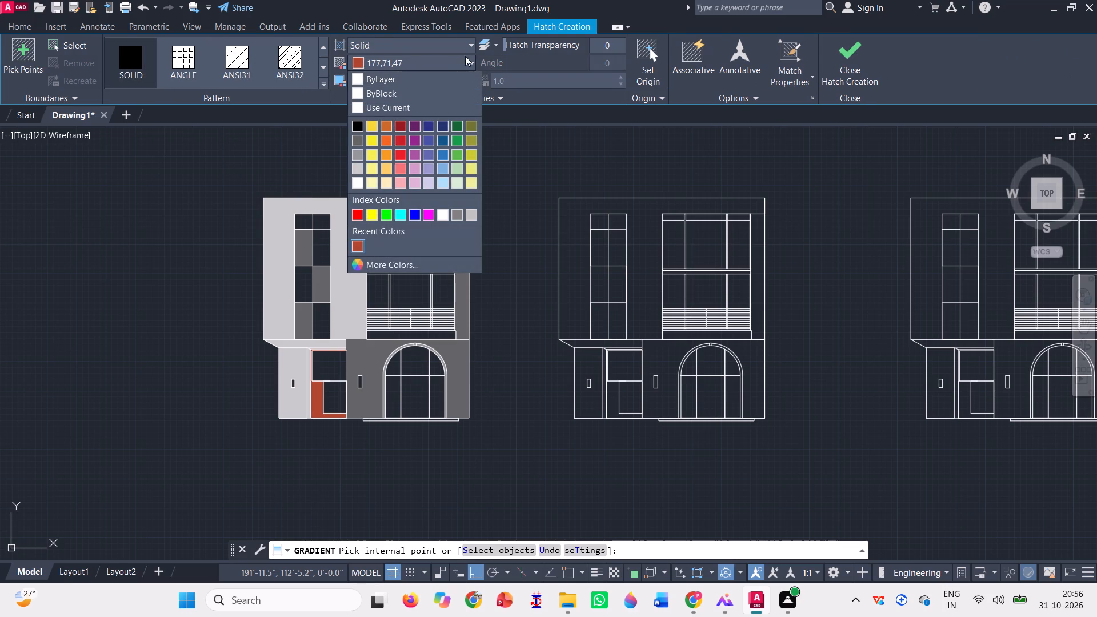
pyautogui.click(444, 180)
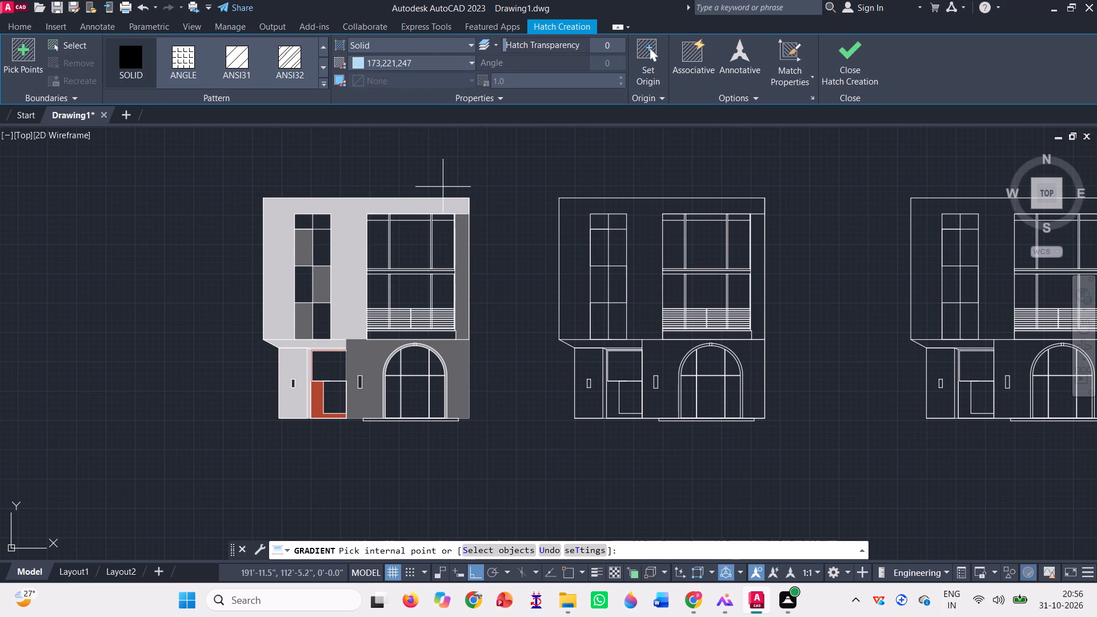
pyautogui.click(425, 65)
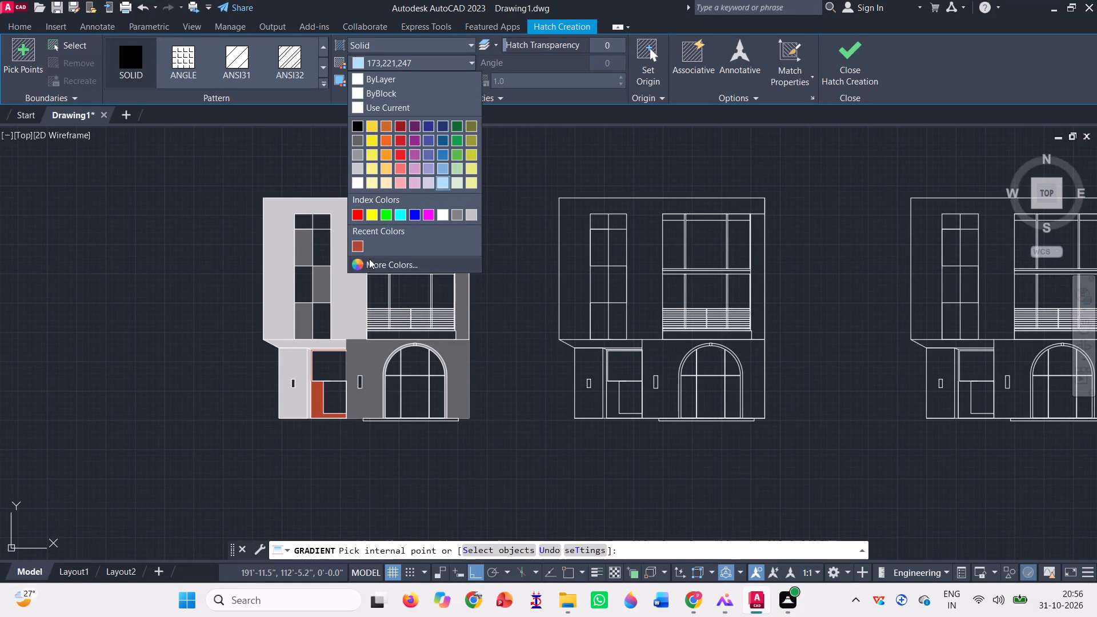
pyautogui.click(373, 261)
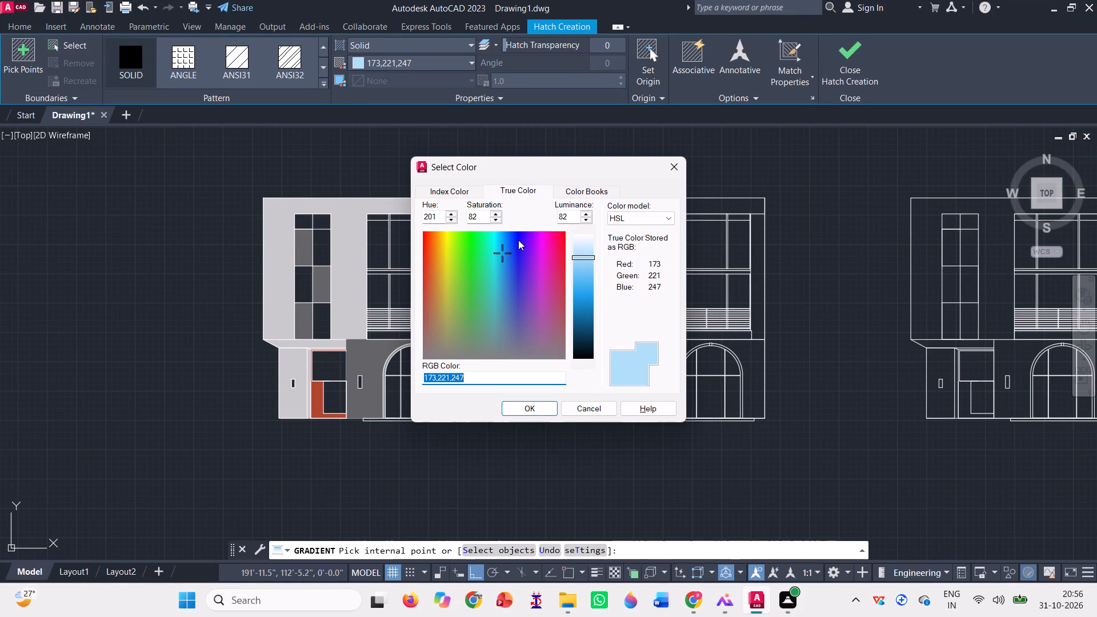
pyautogui.click(583, 248)
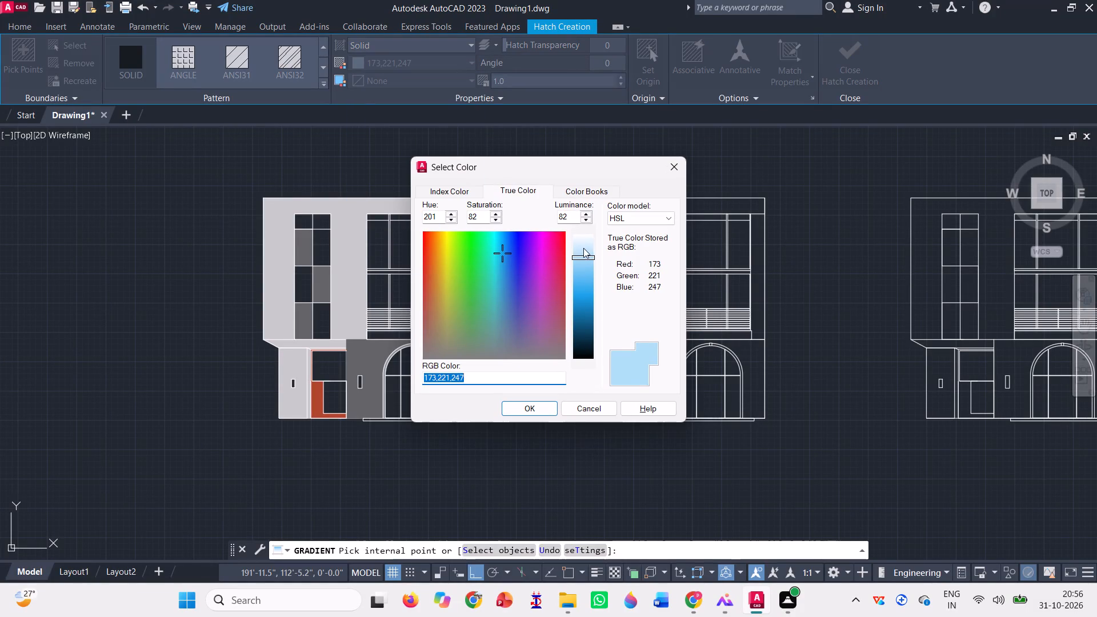
pyautogui.click(529, 410)
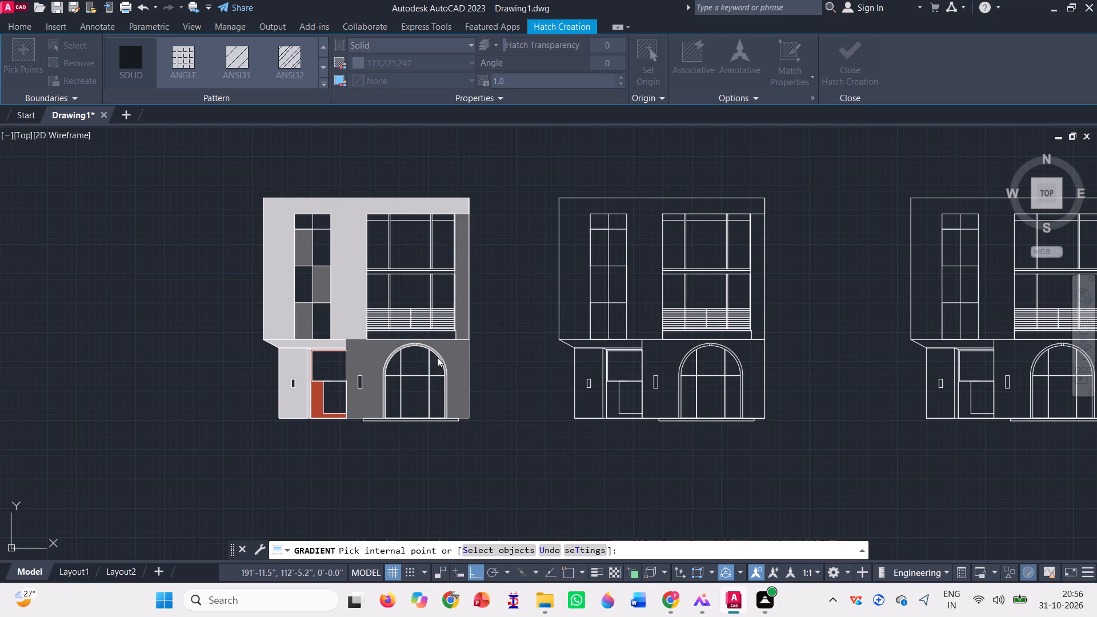
# Fill the three upper panes and the three lower panes above the railing in the first elevation's large window.
pyautogui.scroll(3, 379, 245)
pyautogui.click(377, 241)
pyautogui.scroll(-2, 376, 242)
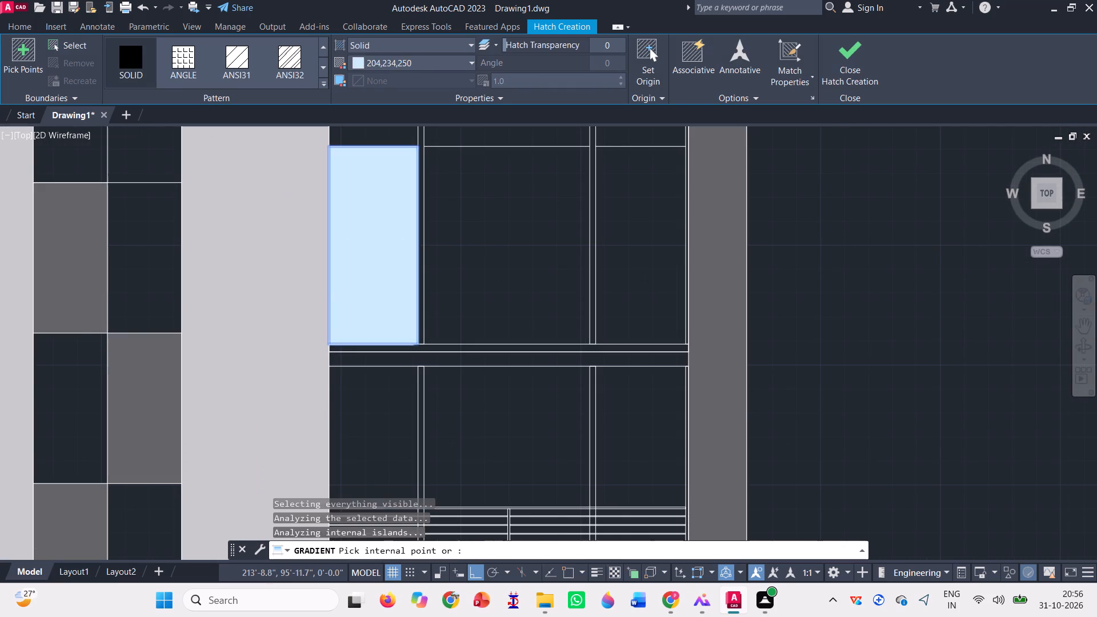
pyautogui.click(432, 249)
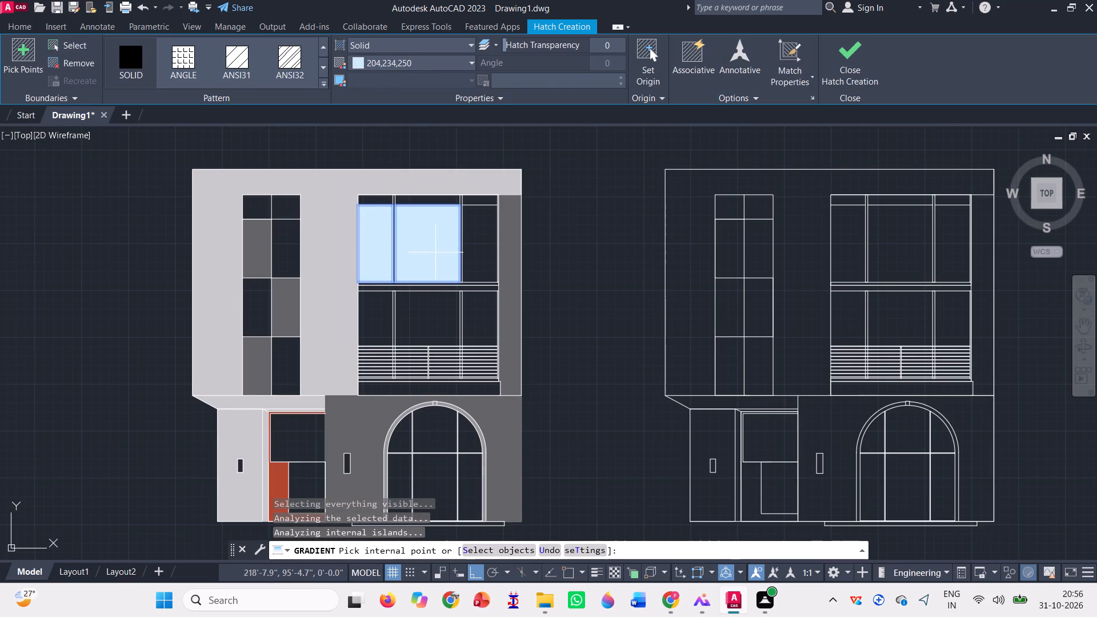
pyautogui.click(491, 247)
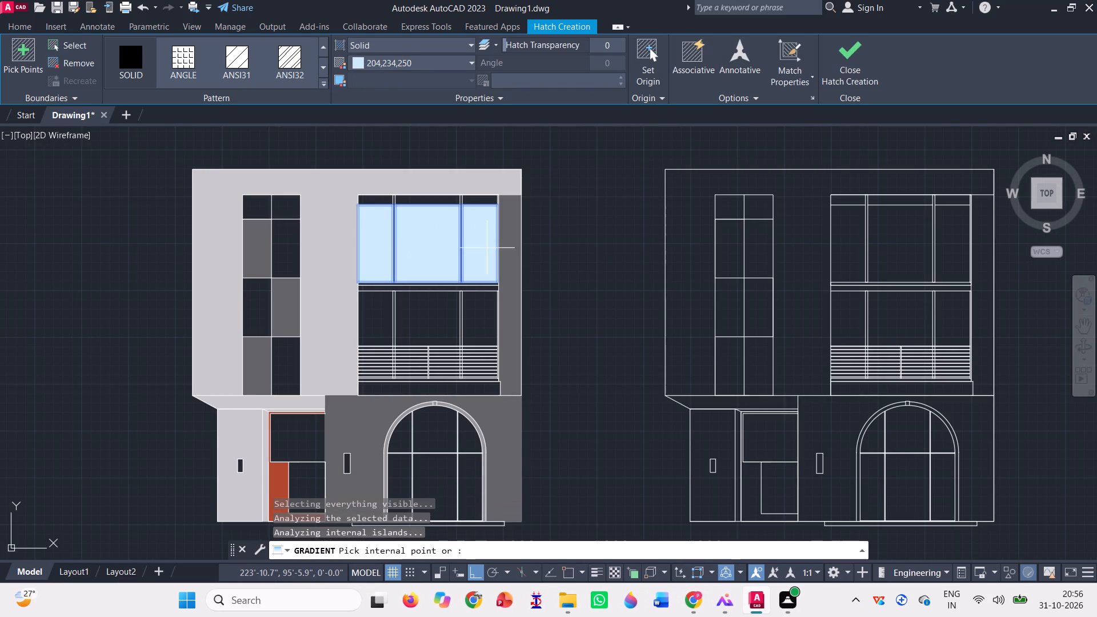
pyautogui.scroll(1, 450, 328)
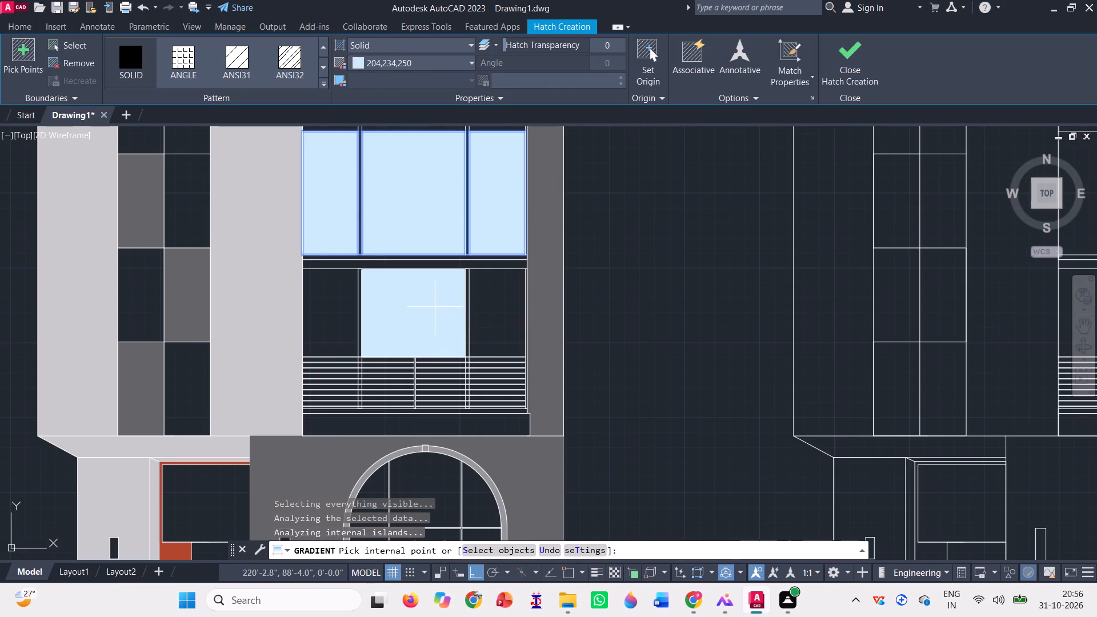
pyautogui.click(436, 303)
pyautogui.click(500, 311)
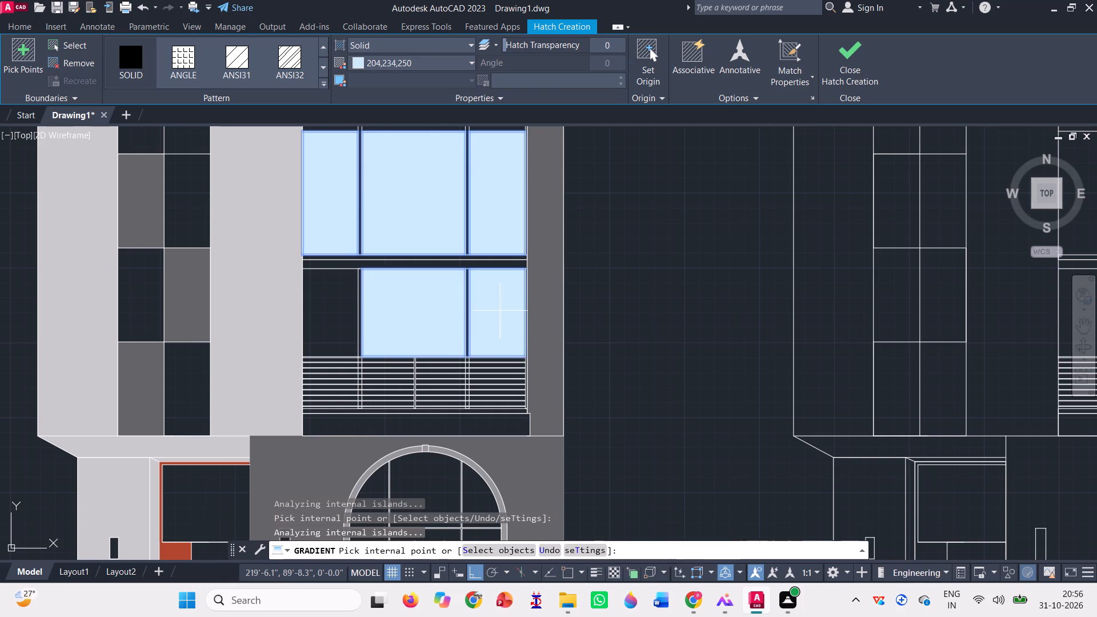
pyautogui.click(351, 311)
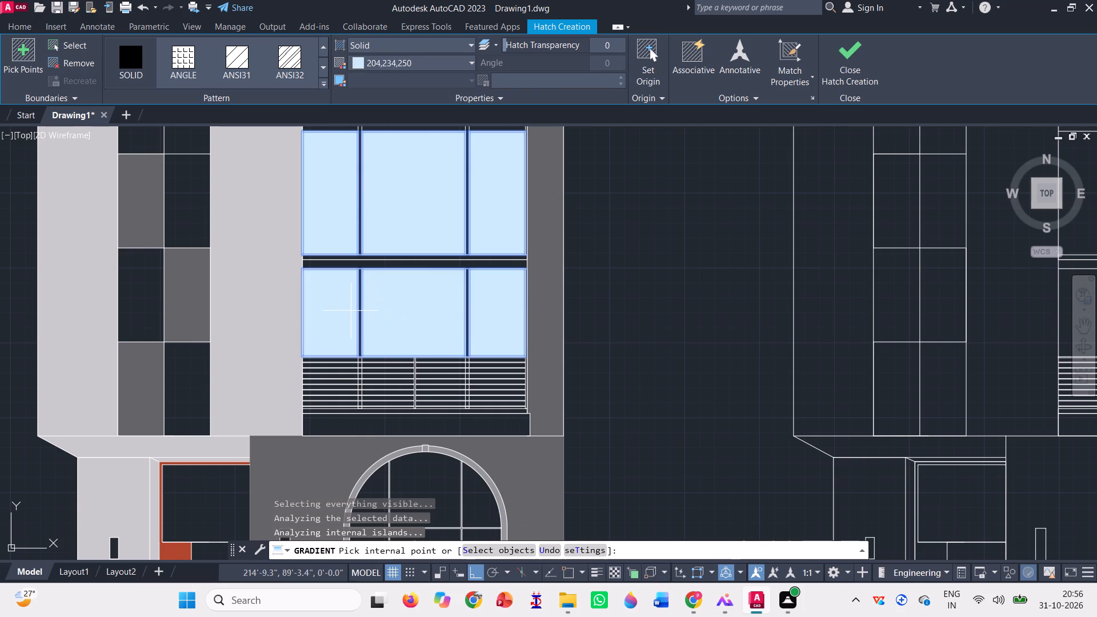
# Fill the nine gaps below the railing's first crossbar in the leftmost bay of the first elevation's balcony with pale blue.
pyautogui.scroll(3, 329, 378)
pyautogui.scroll(2, 346, 328)
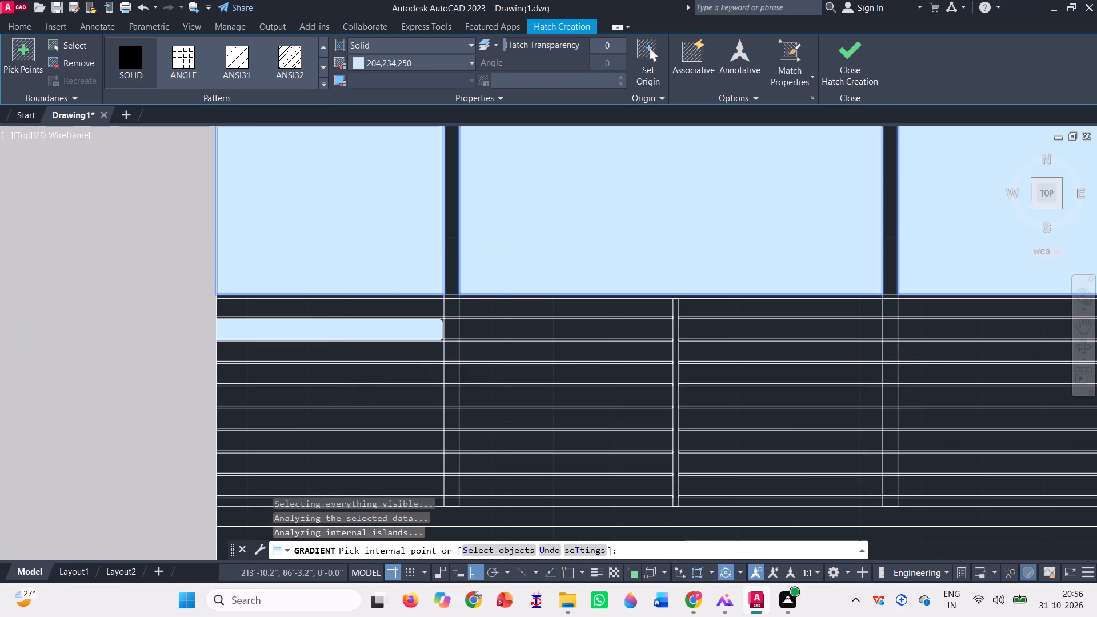
pyautogui.click(346, 326)
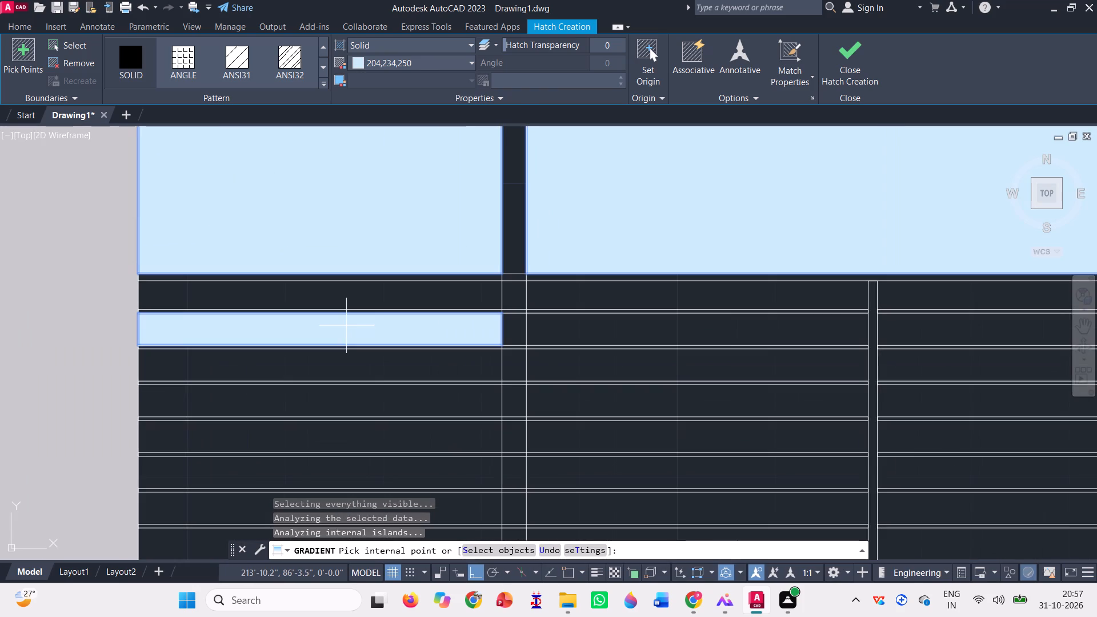
pyautogui.click(333, 362)
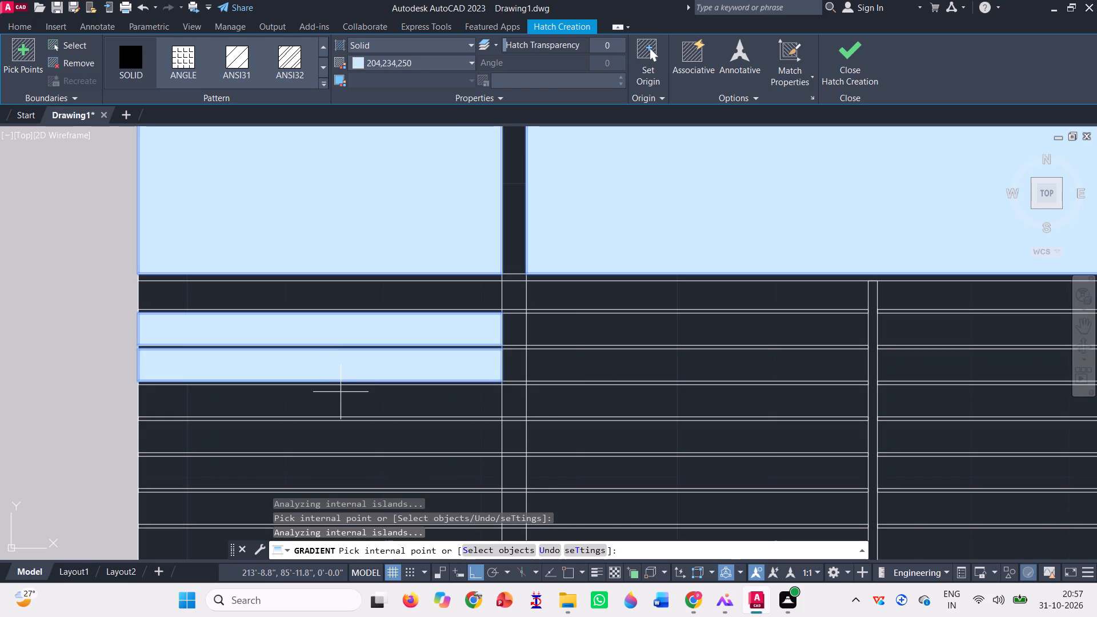
pyautogui.click(341, 391)
pyautogui.scroll(-2, 342, 373)
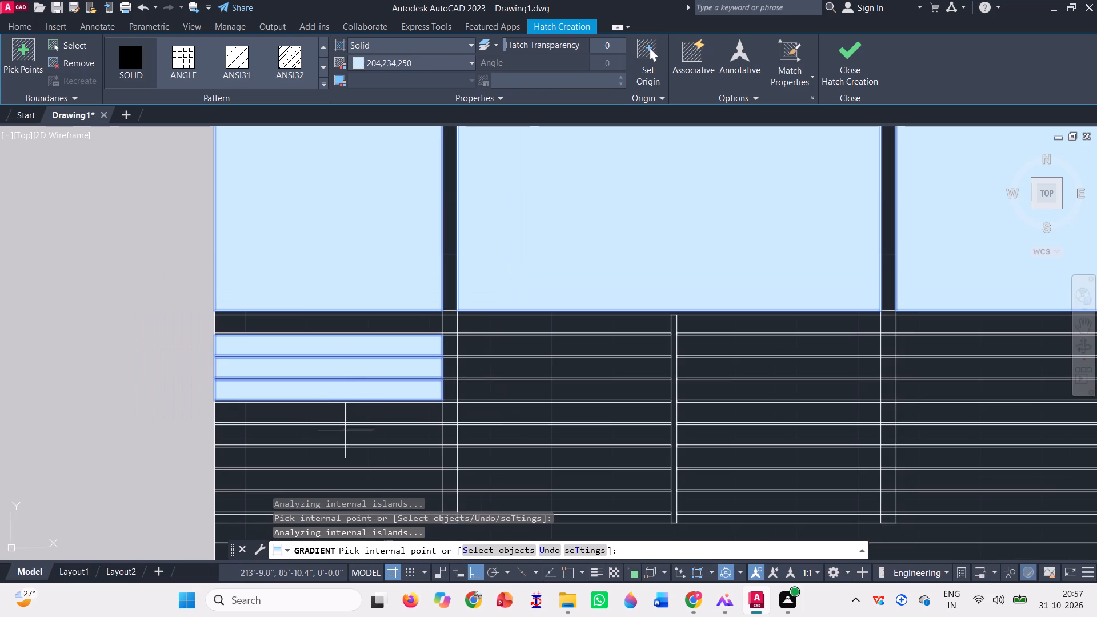
pyautogui.scroll(2, 345, 429)
pyautogui.click(324, 402)
pyautogui.scroll(-3, 324, 403)
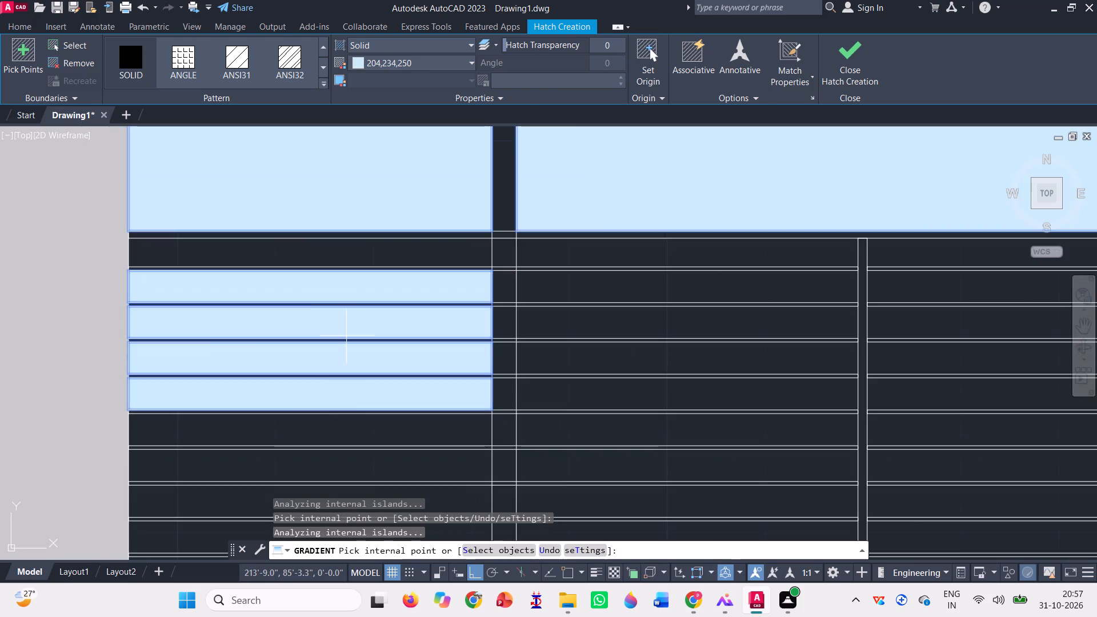
pyautogui.scroll(-2, 346, 336)
pyautogui.scroll(1, 361, 406)
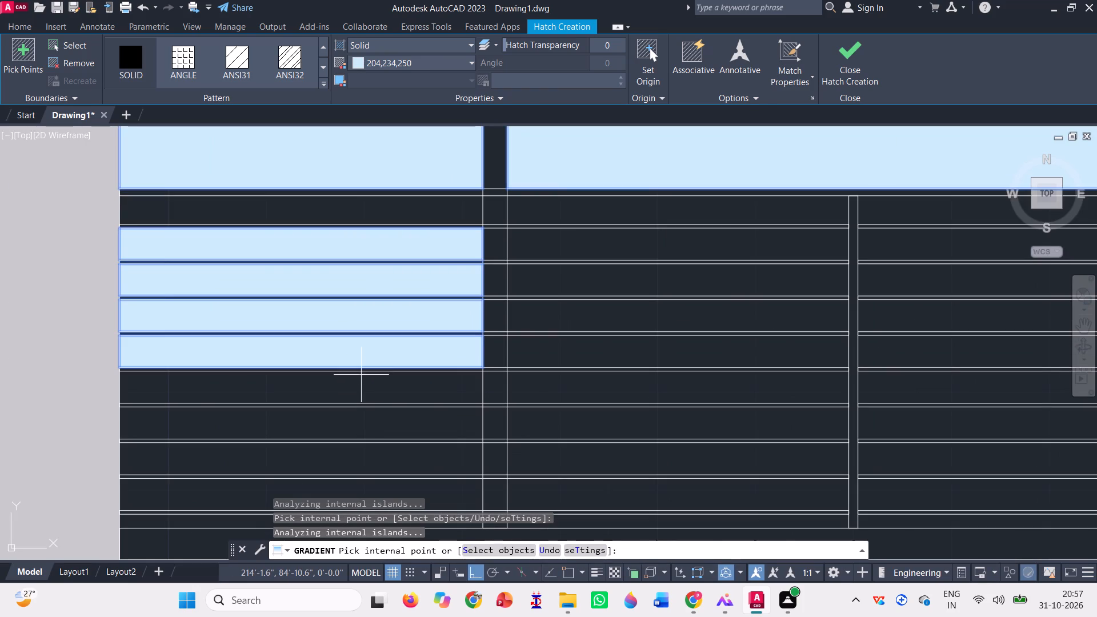
pyautogui.click(359, 386)
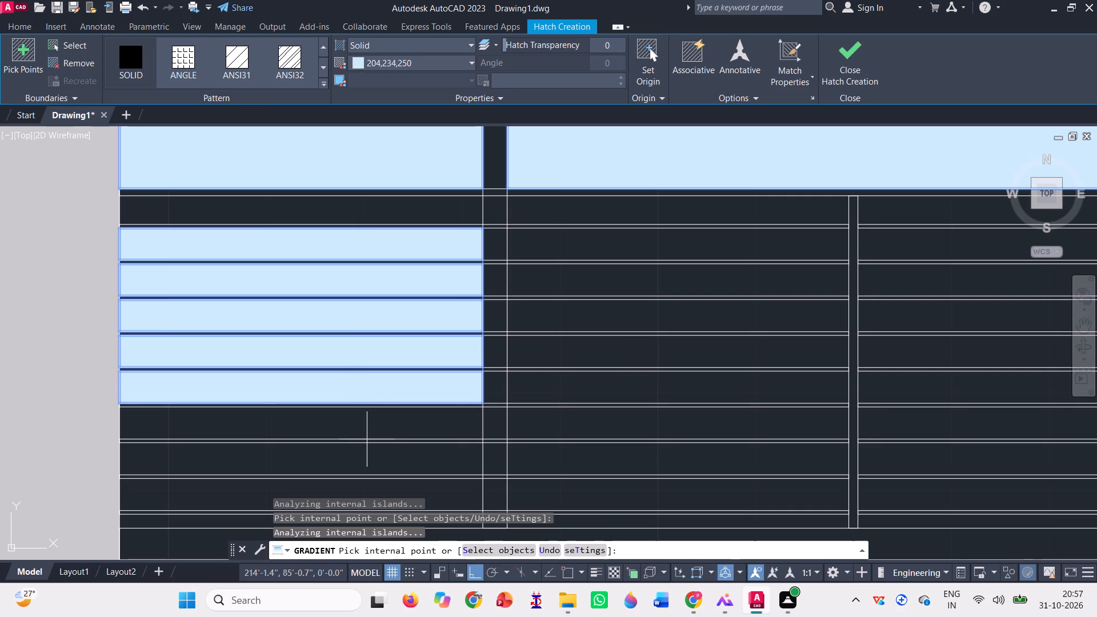
pyautogui.click(335, 422)
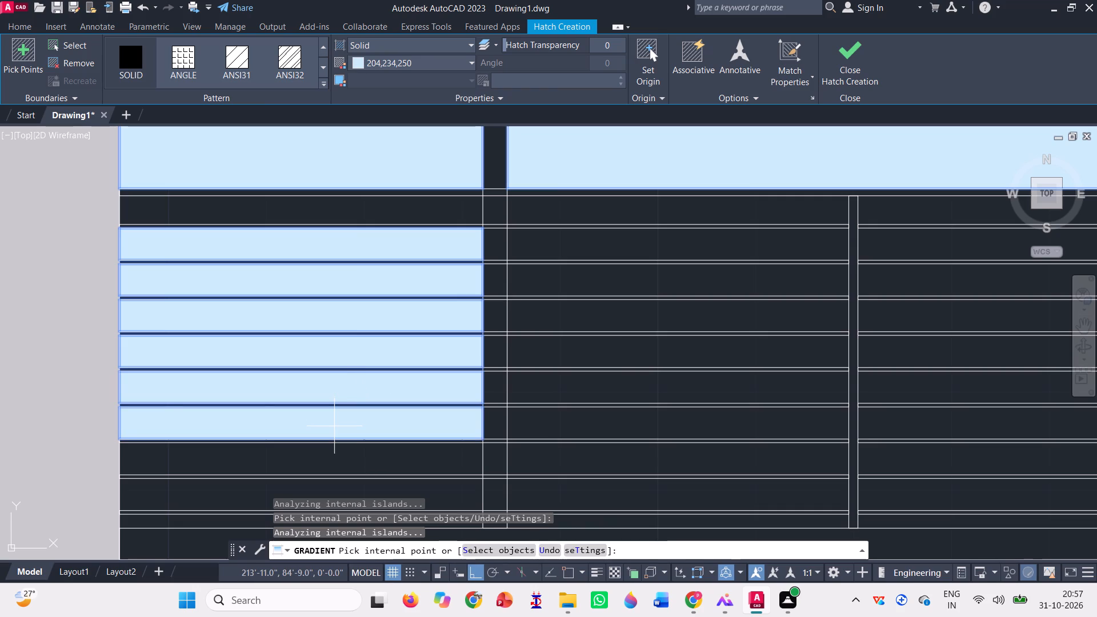
pyautogui.scroll(-2, 310, 372)
pyautogui.scroll(1, 336, 484)
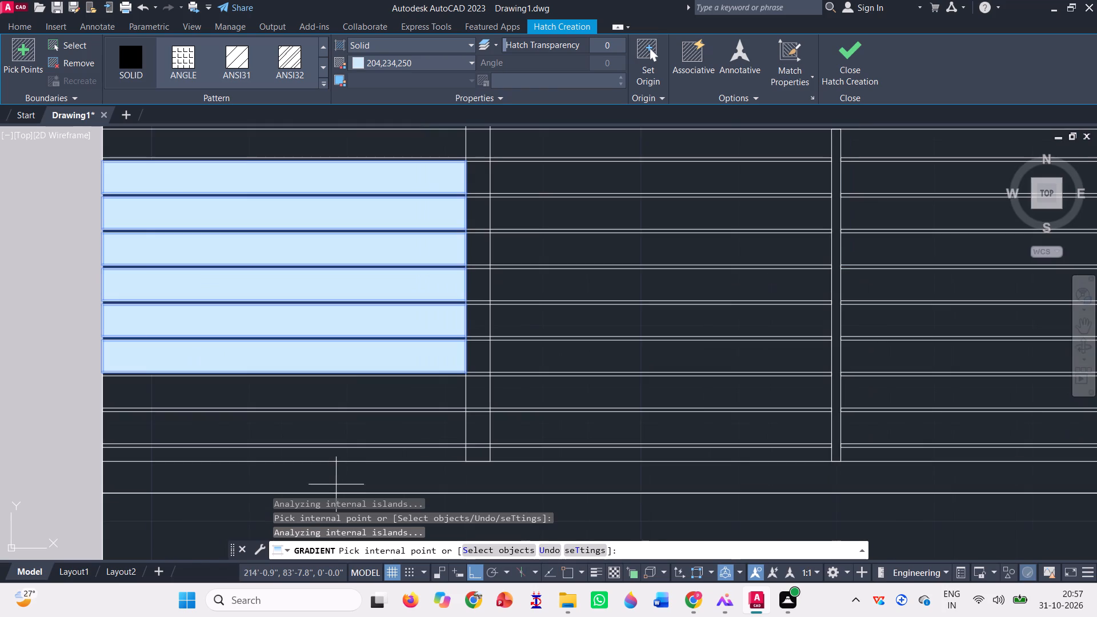
pyautogui.click(309, 455)
pyautogui.click(310, 424)
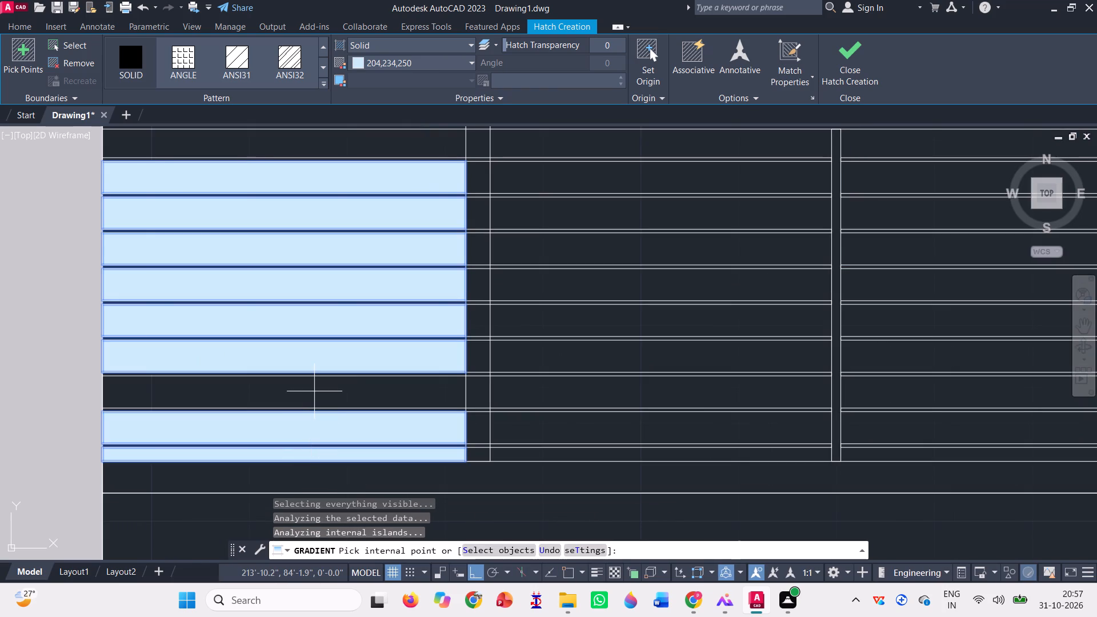
pyautogui.click(314, 387)
# Fill the nine matching gaps between the railing bars in the second bay, up to the central post, with pale blue.
pyautogui.scroll(3, 548, 453)
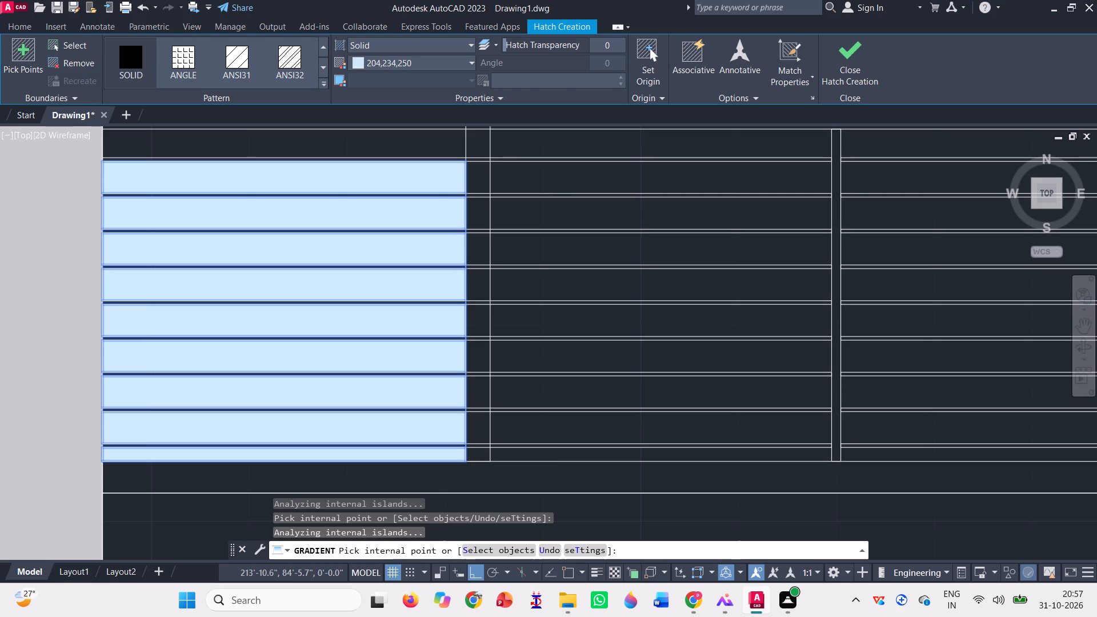
pyautogui.click(545, 453)
pyautogui.click(541, 419)
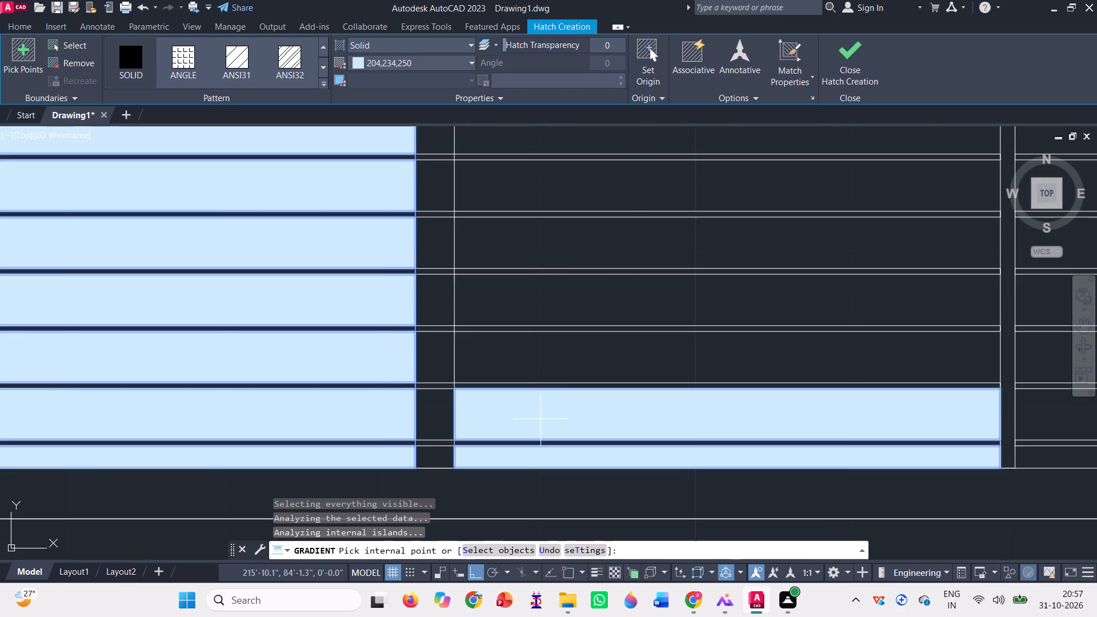
pyautogui.click(527, 363)
pyautogui.scroll(-2, 526, 374)
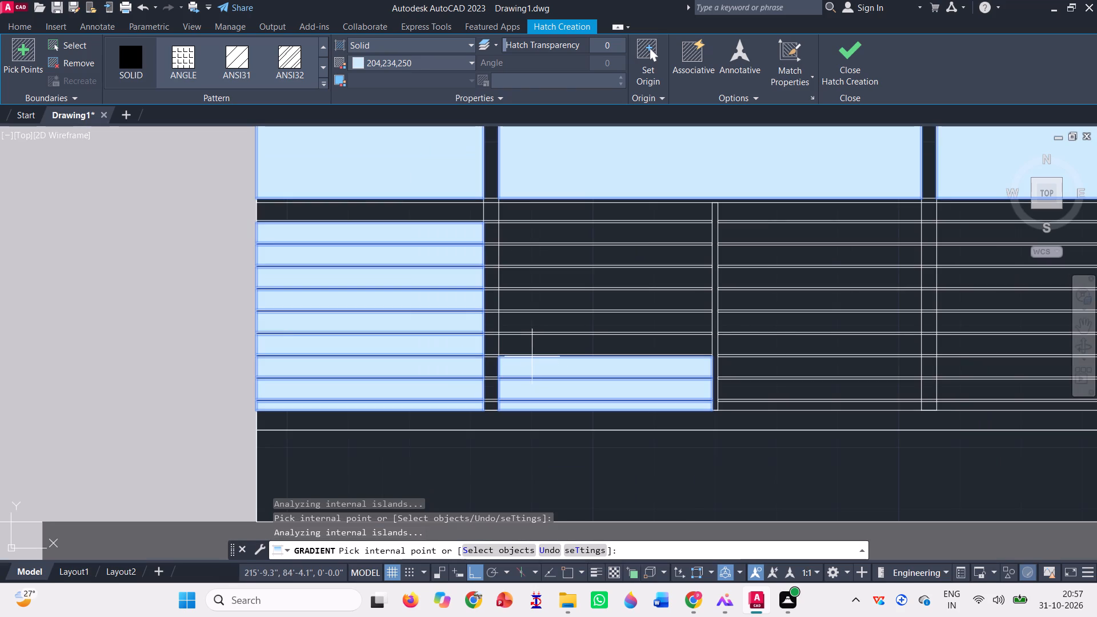
pyautogui.click(534, 345)
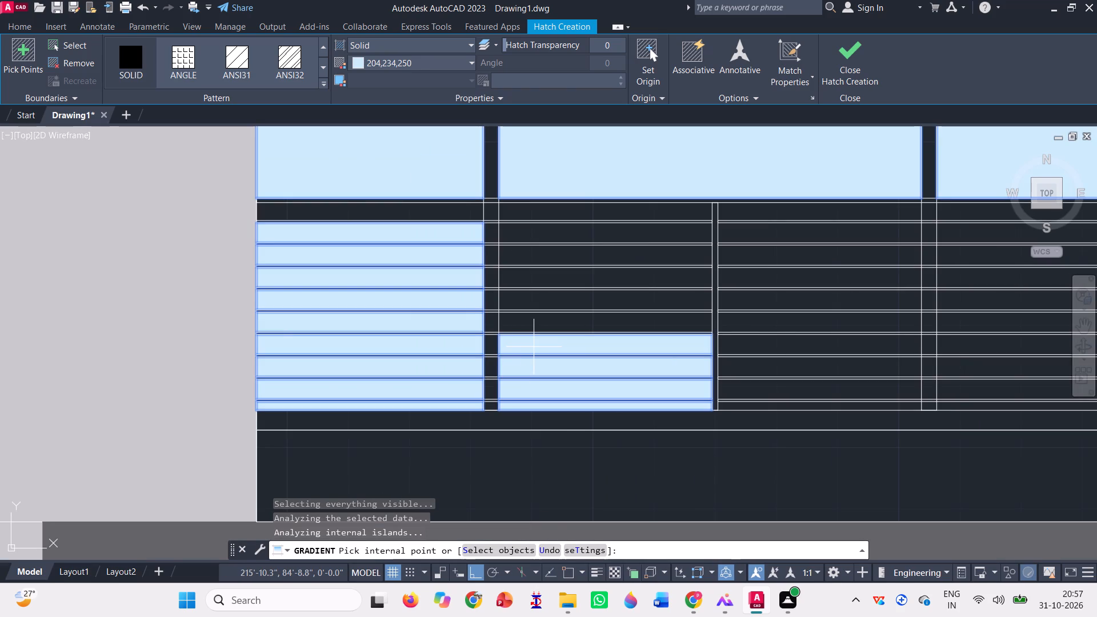
pyautogui.click(534, 325)
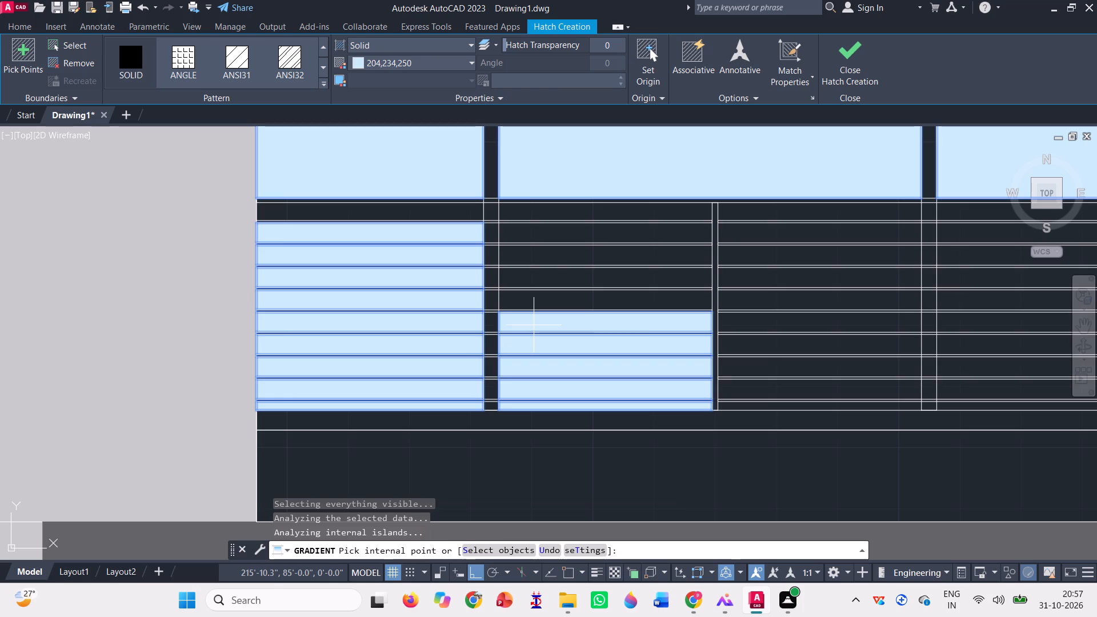
pyautogui.scroll(1, 540, 284)
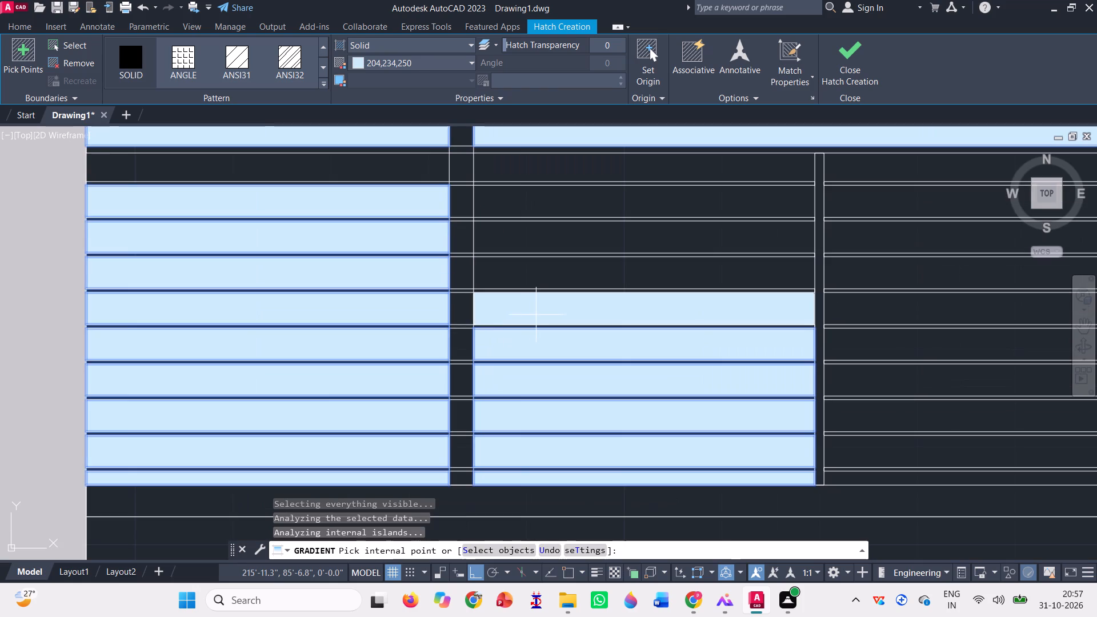
pyautogui.click(534, 310)
pyautogui.scroll(2, 525, 270)
pyautogui.click(525, 269)
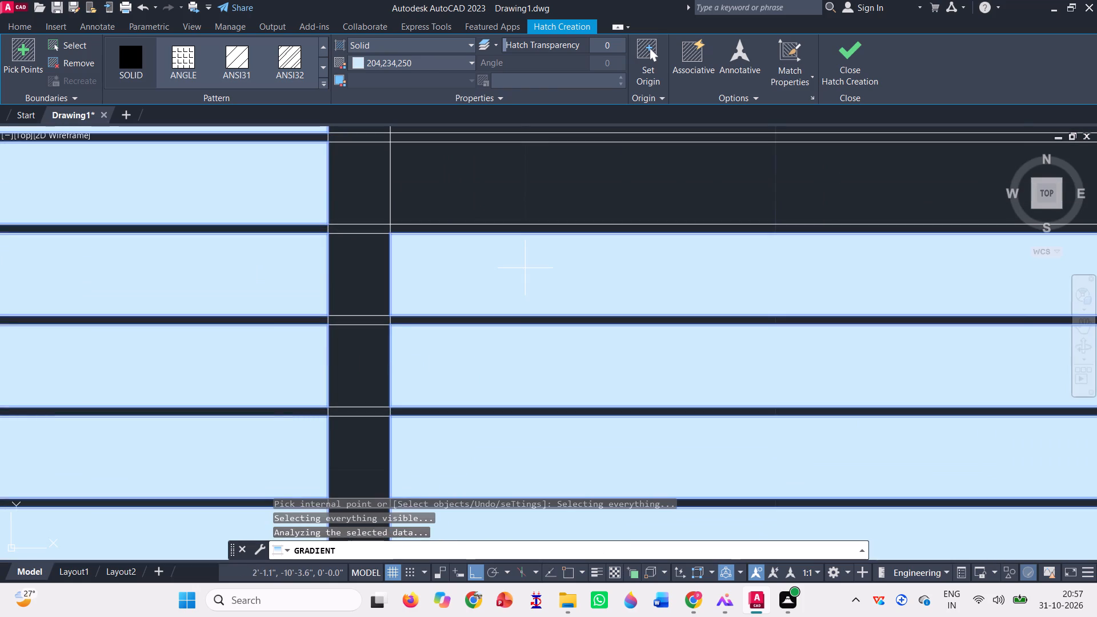
pyautogui.click(501, 166)
pyautogui.scroll(-2, 507, 253)
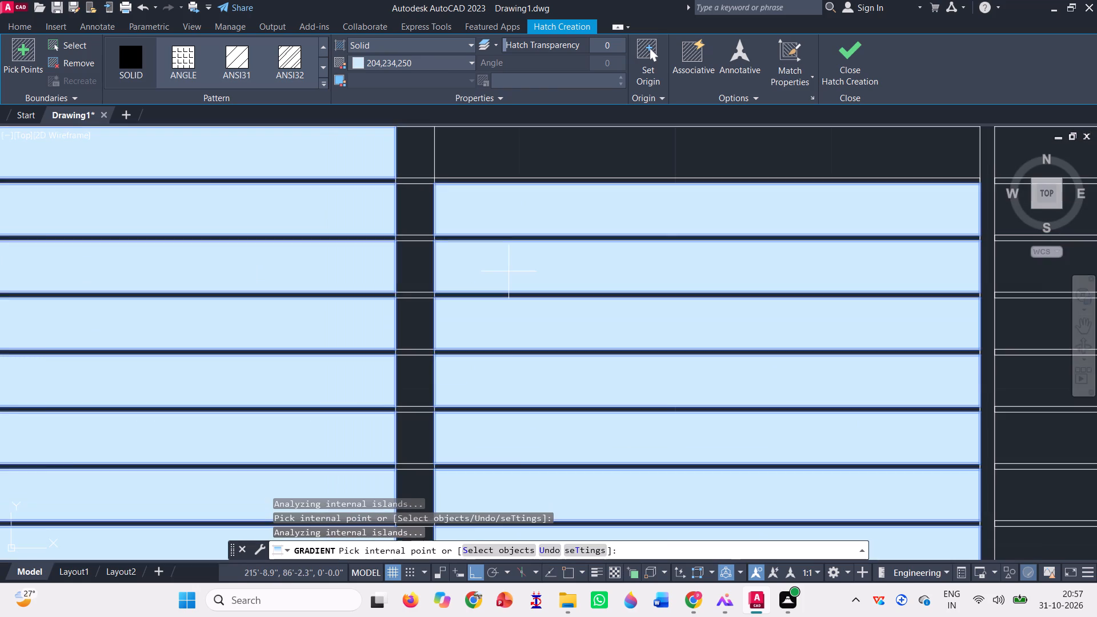
pyautogui.scroll(-2, 510, 273)
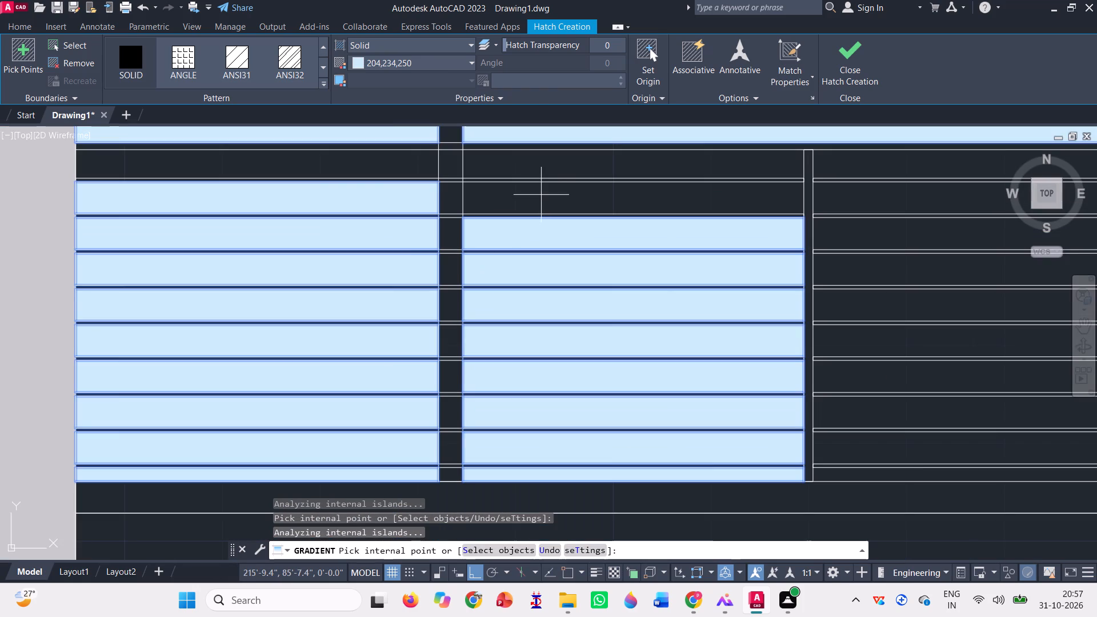
pyautogui.click(548, 205)
pyautogui.scroll(-1, 530, 234)
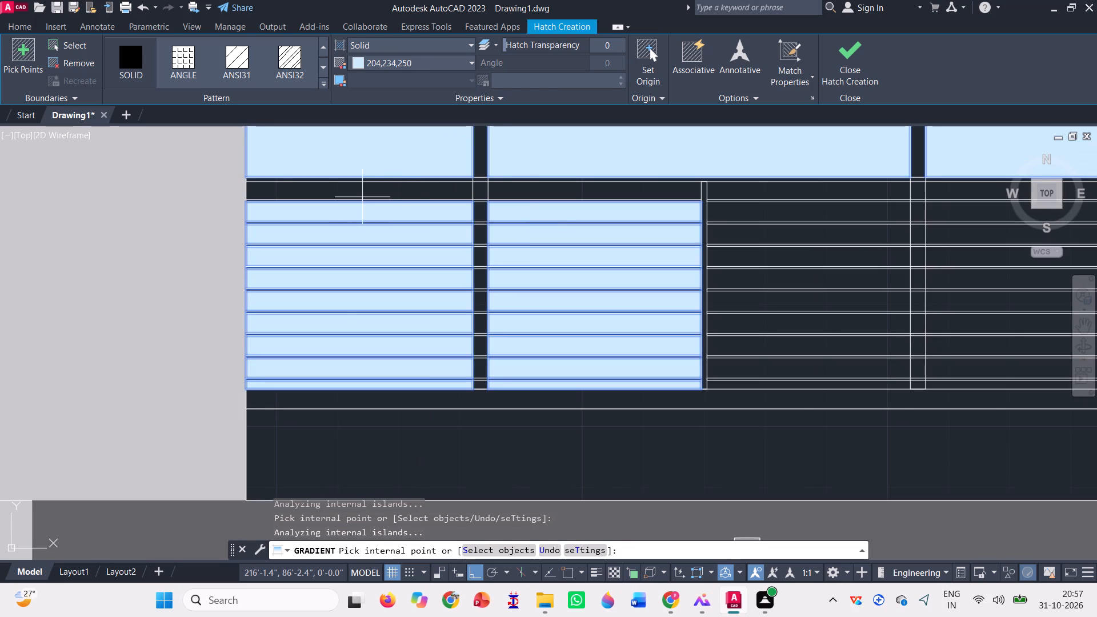
# Fill the topmost railing gap in the first and second bays of the first elevation's balcony with pale blue.
pyautogui.click(355, 187)
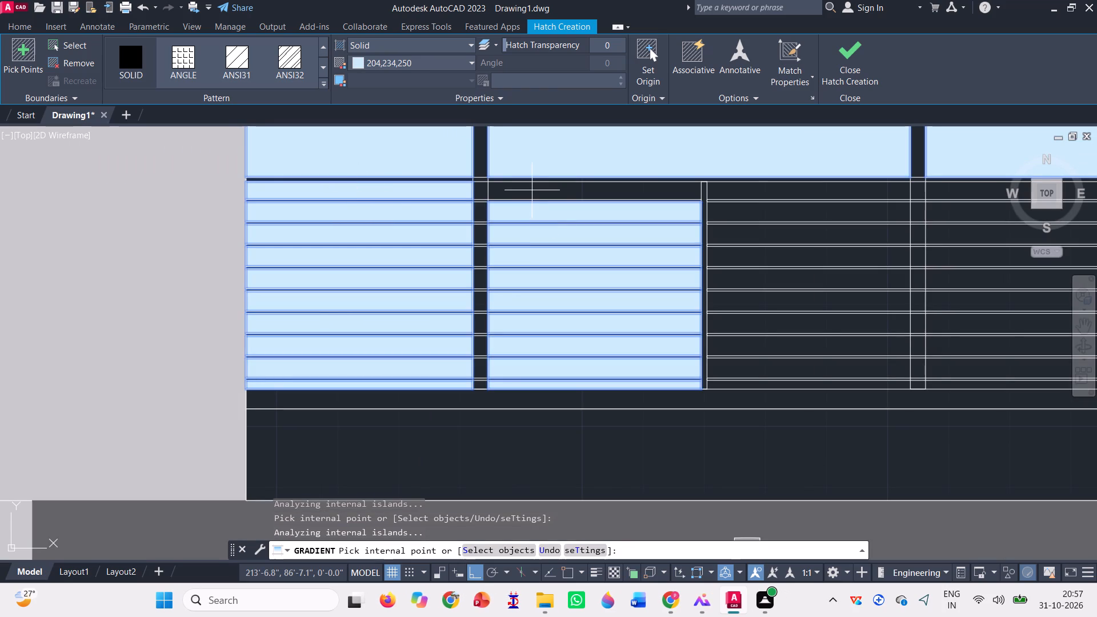
pyautogui.click(538, 186)
# Fill all ten gaps between the railing bars in the third bay, just past the central post, with pale blue.
pyautogui.scroll(-2, 454, 222)
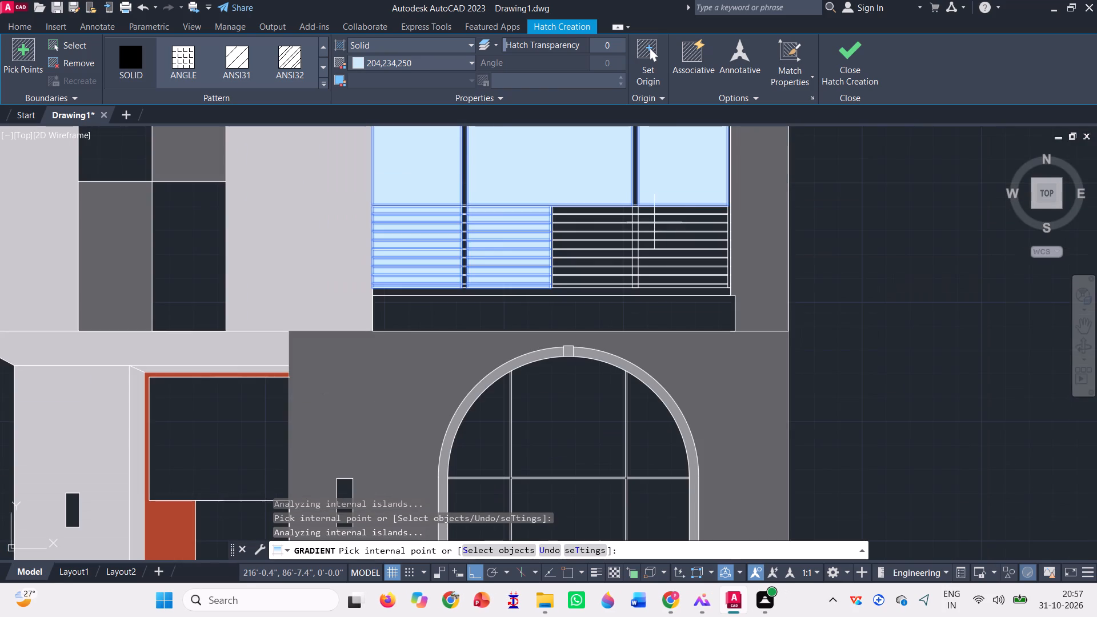
pyautogui.scroll(3, 659, 210)
pyautogui.click(507, 212)
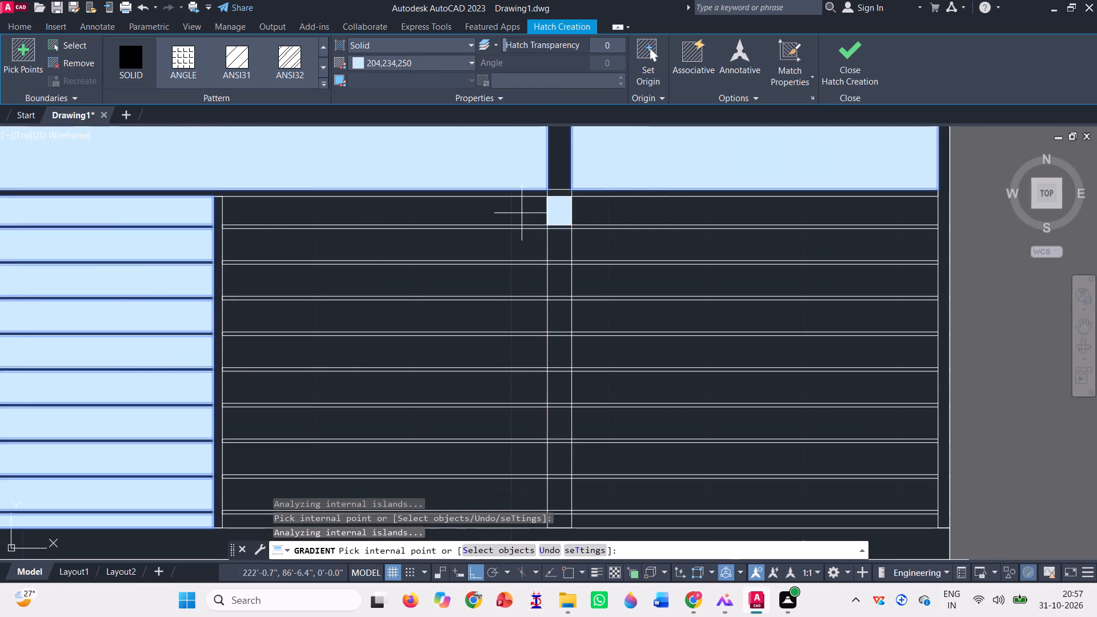
pyautogui.click(494, 239)
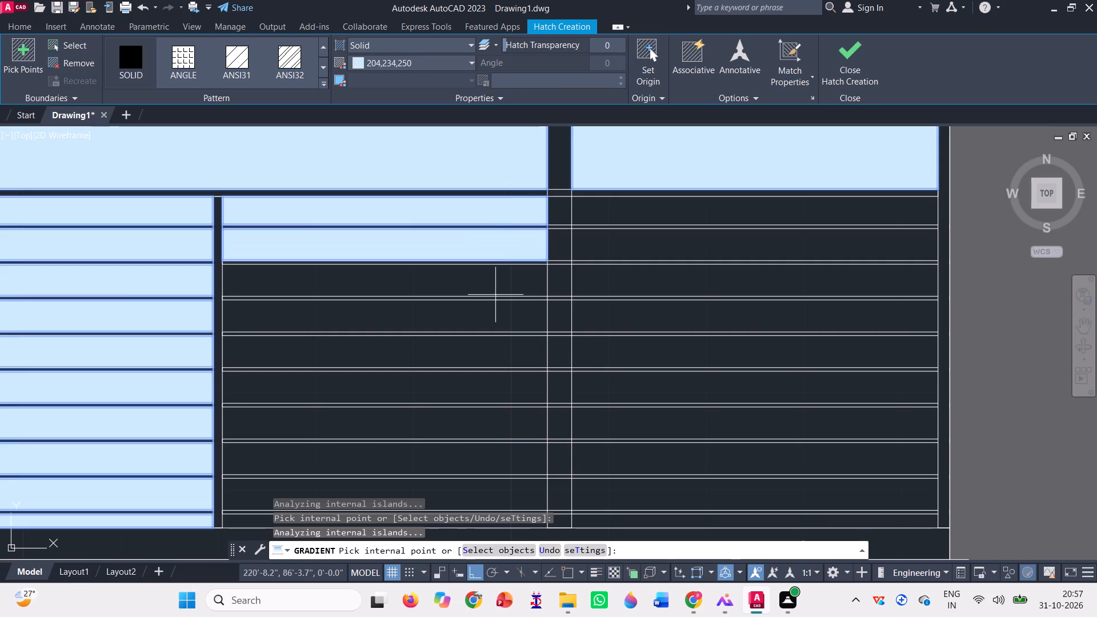
pyautogui.click(479, 282)
pyautogui.click(494, 318)
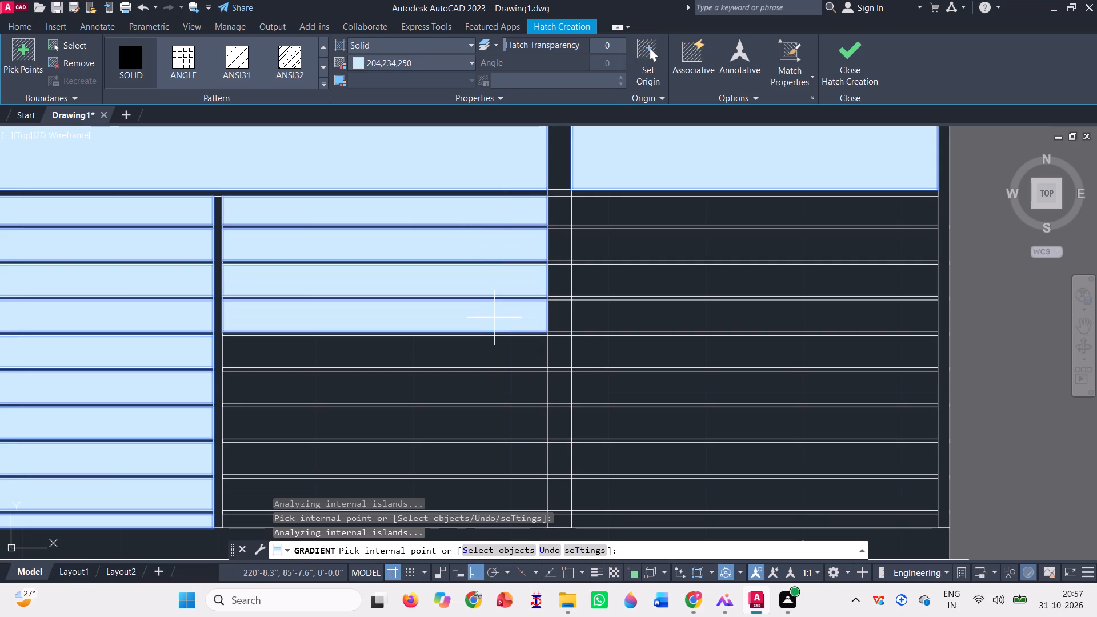
pyautogui.click(485, 344)
pyautogui.click(477, 384)
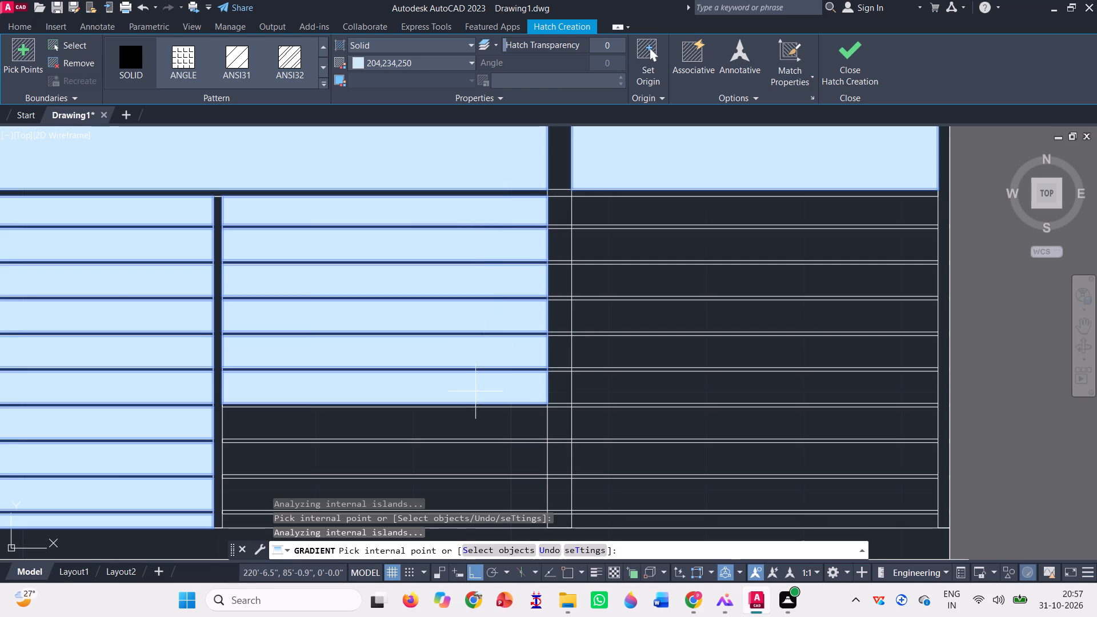
pyautogui.click(476, 424)
pyautogui.scroll(-2, 445, 368)
pyautogui.scroll(2, 450, 425)
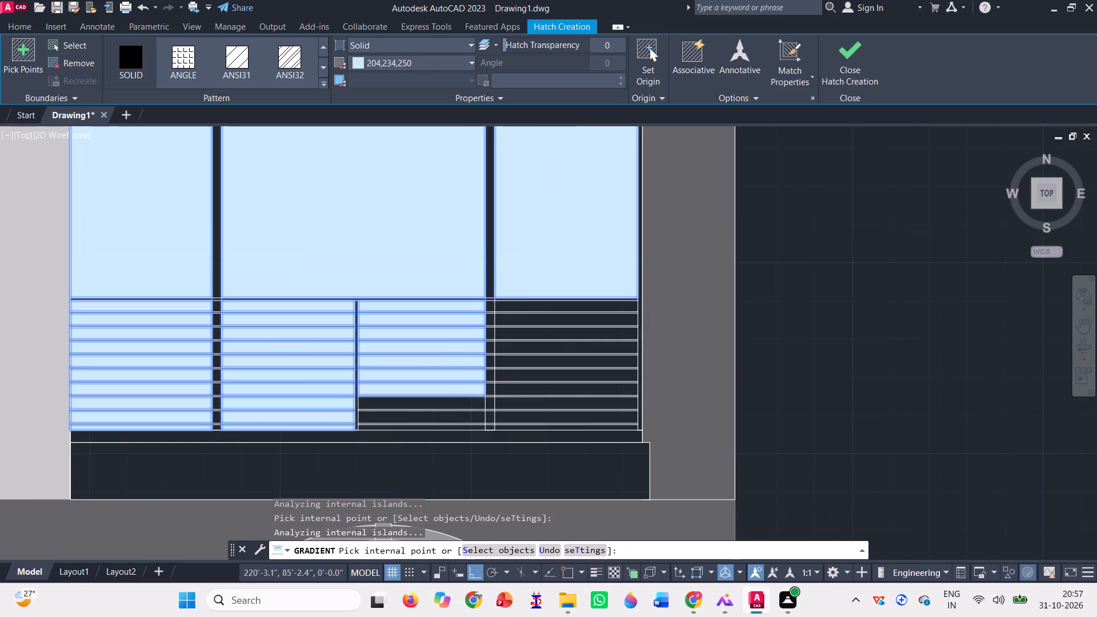
pyautogui.click(433, 408)
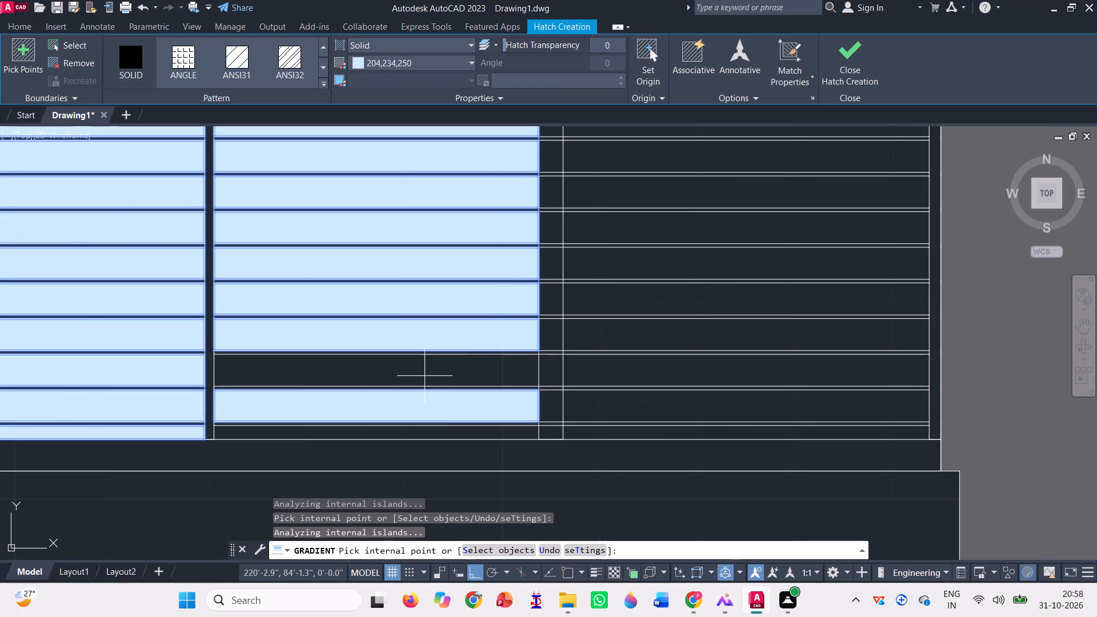
pyautogui.click(422, 371)
pyautogui.scroll(3, 475, 474)
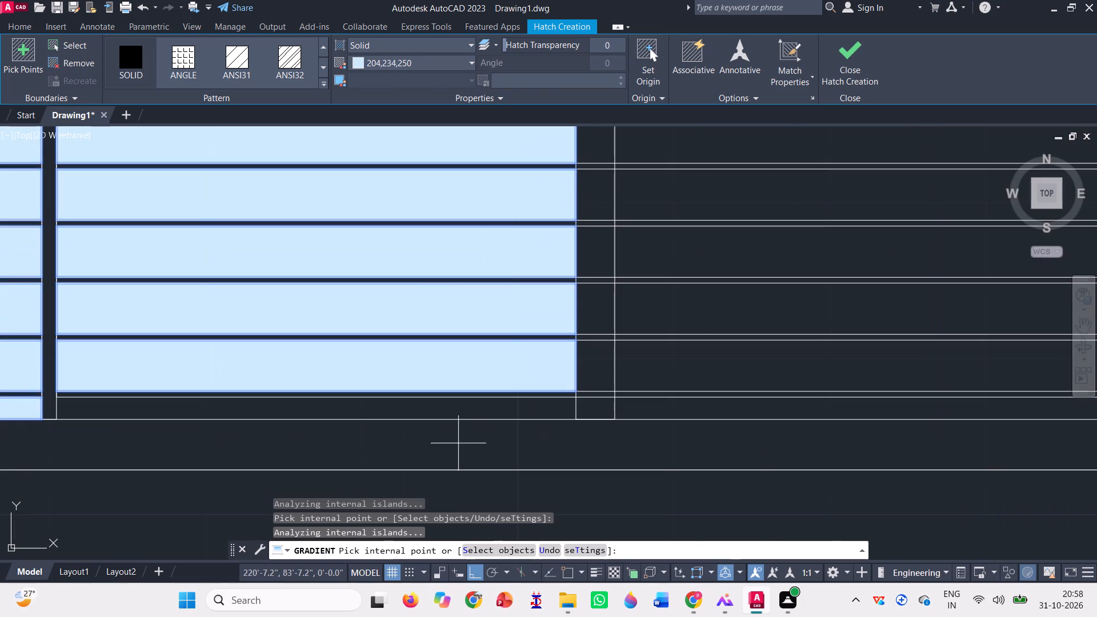
pyautogui.click(417, 411)
# Fill all ten gaps between the railing bars in the last bay of the first elevation's balcony with pale blue.
pyautogui.scroll(-1, 424, 432)
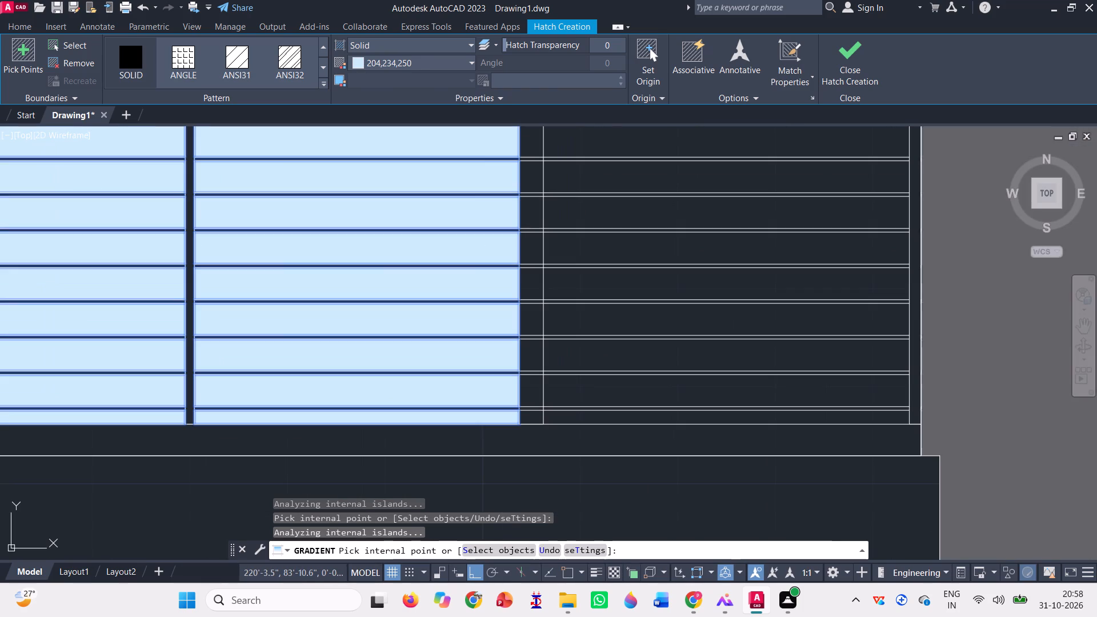
pyautogui.click(652, 415)
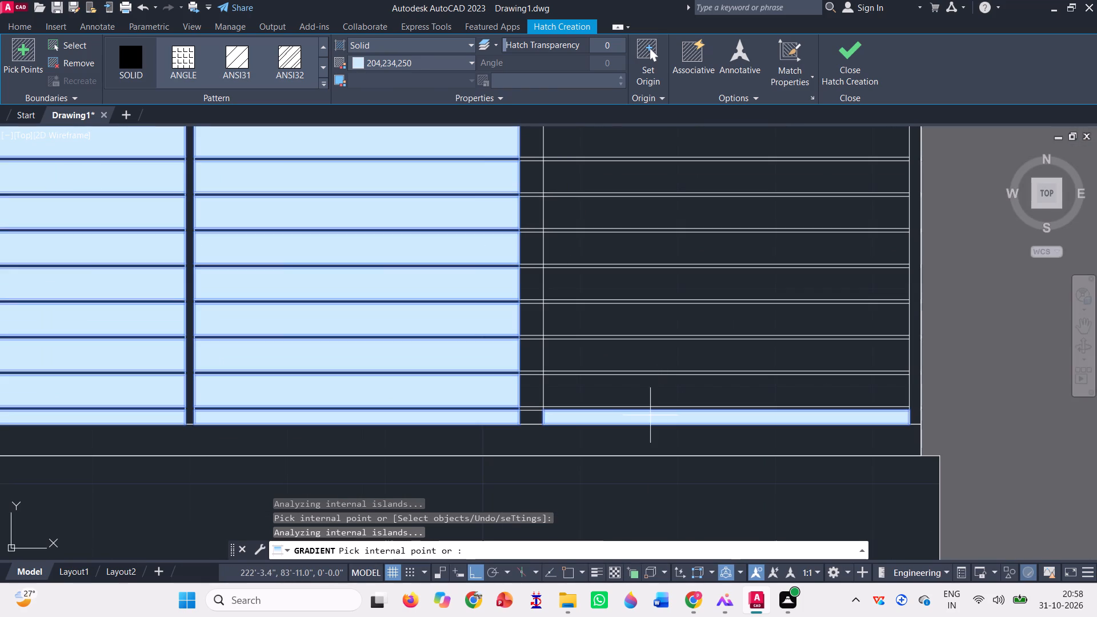
pyautogui.click(645, 396)
pyautogui.click(618, 350)
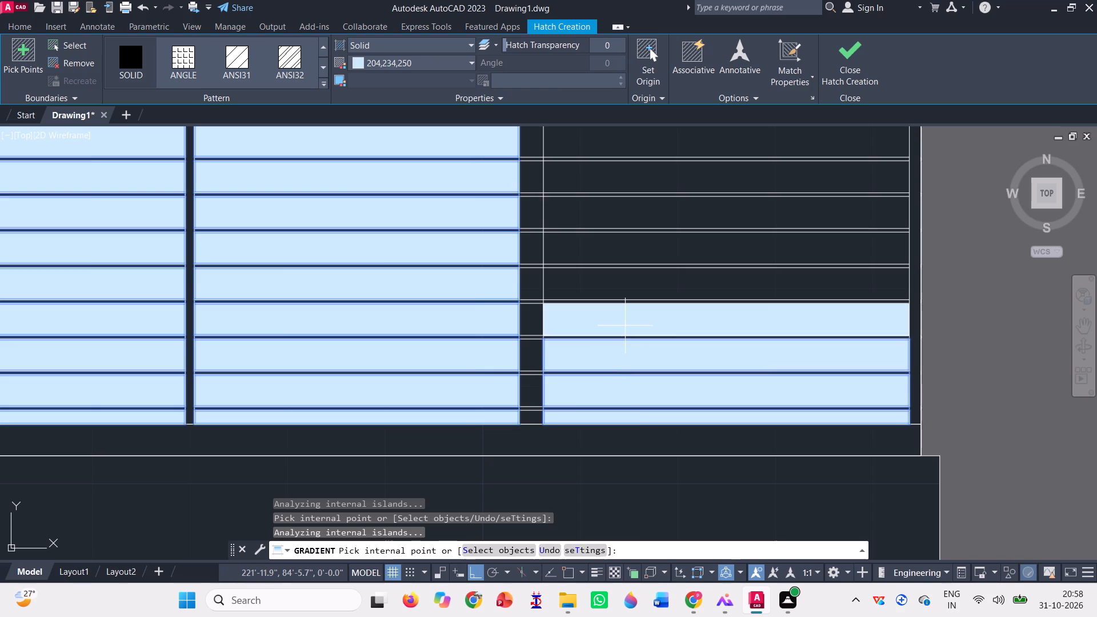
pyautogui.click(625, 323)
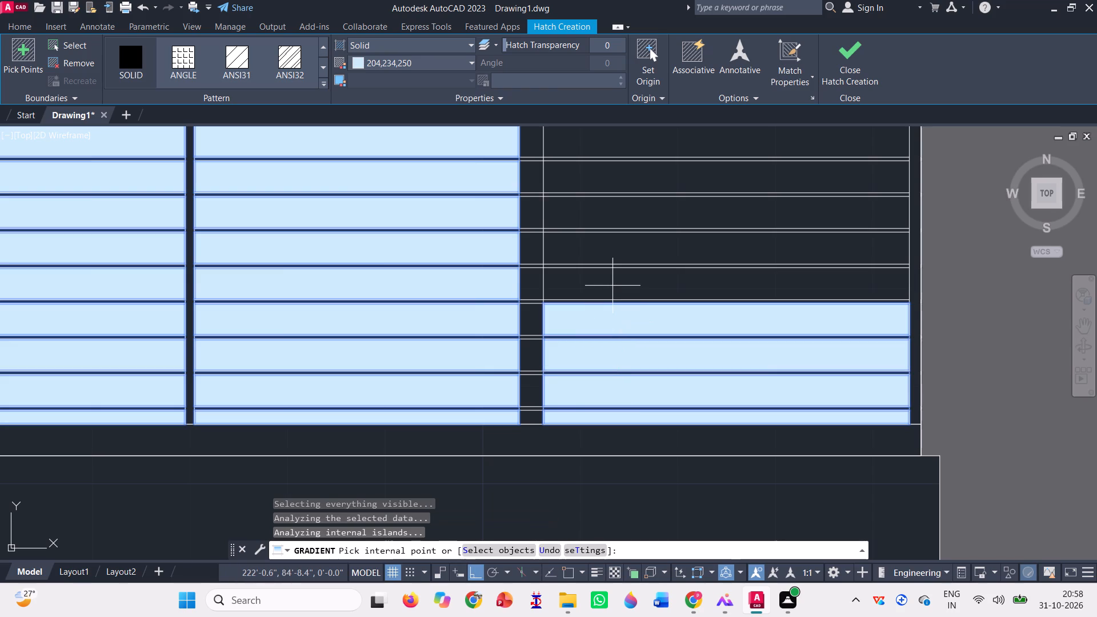
pyautogui.click(612, 286)
pyautogui.click(599, 247)
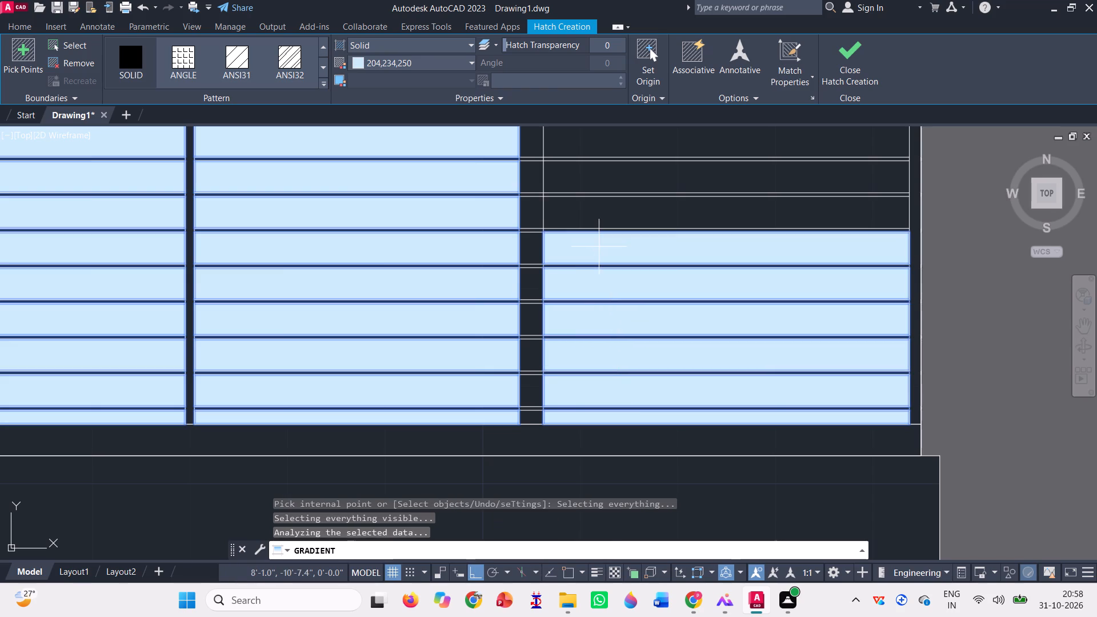
pyautogui.click(604, 210)
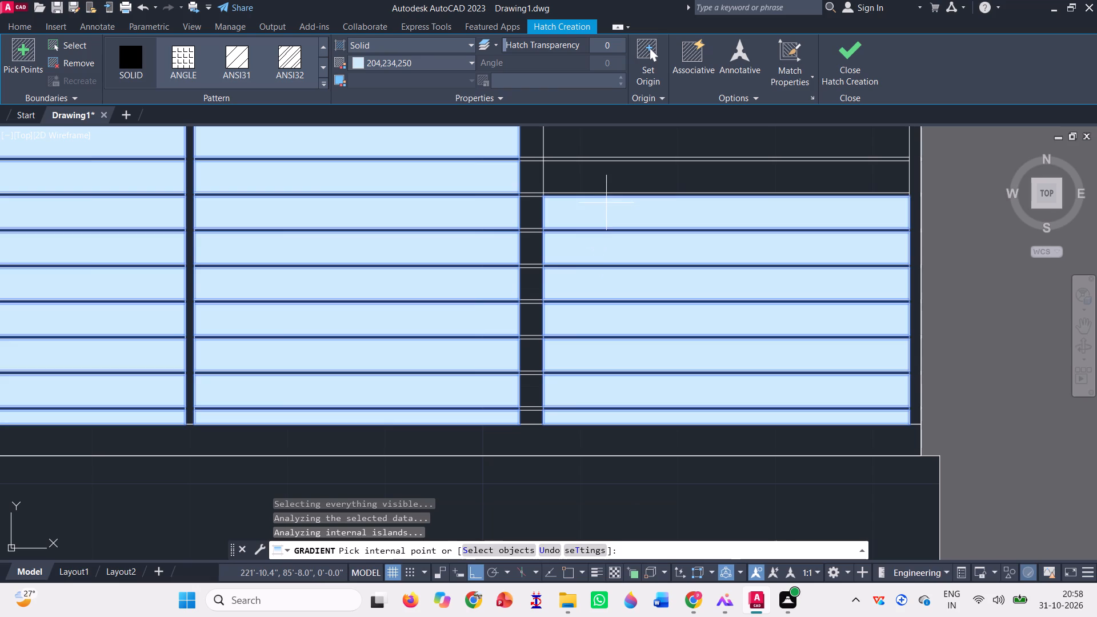
pyautogui.click(606, 180)
pyautogui.scroll(-2, 616, 350)
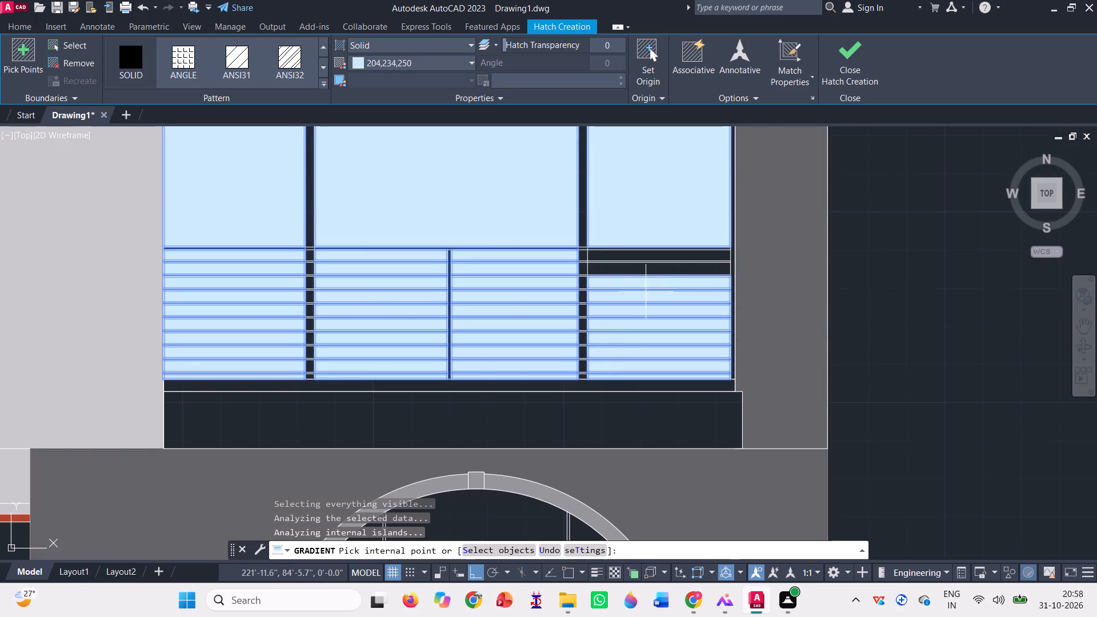
pyautogui.scroll(3, 660, 261)
pyautogui.click(638, 248)
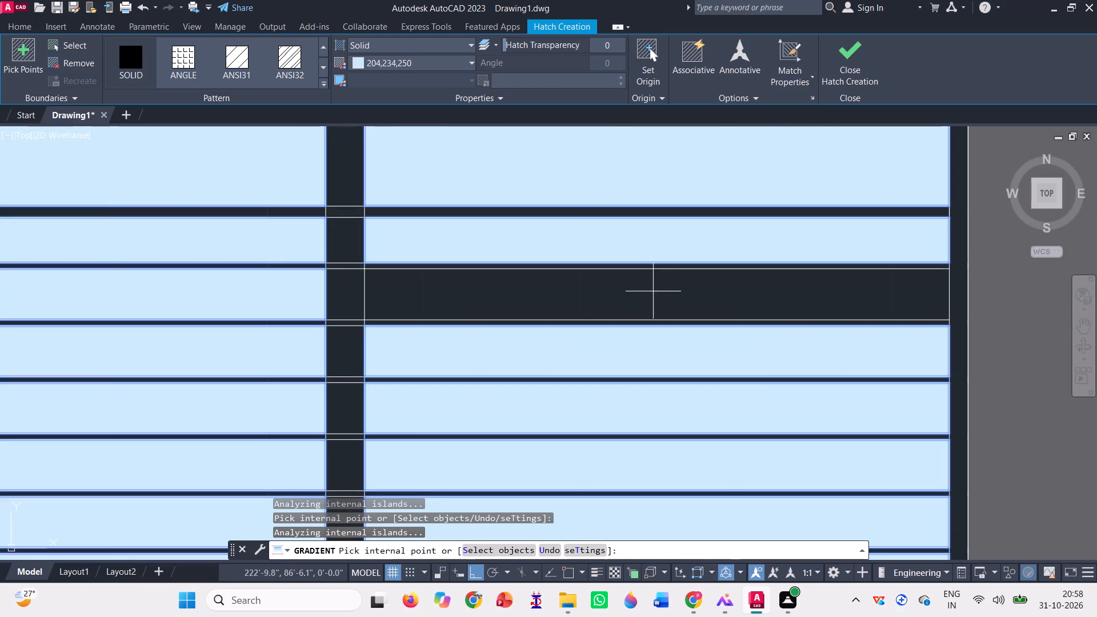
pyautogui.click(650, 300)
# Fill the upper and lower openings framed by brick red at the first elevation's entrance with pale blue.
pyautogui.scroll(-3, 566, 311)
pyautogui.scroll(-3, 439, 311)
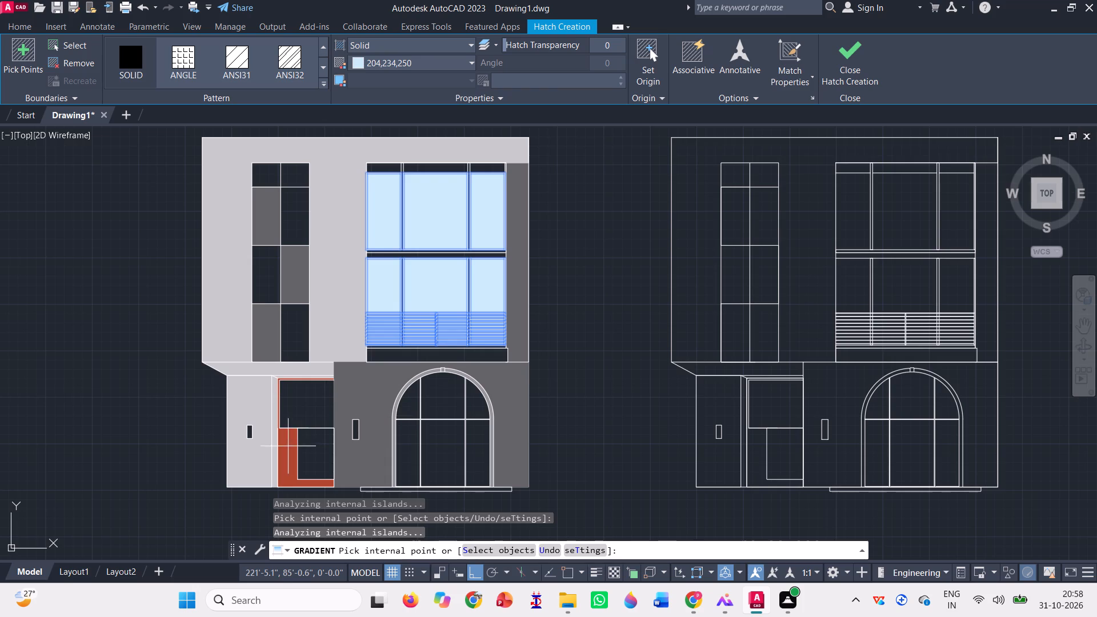
pyautogui.click(303, 396)
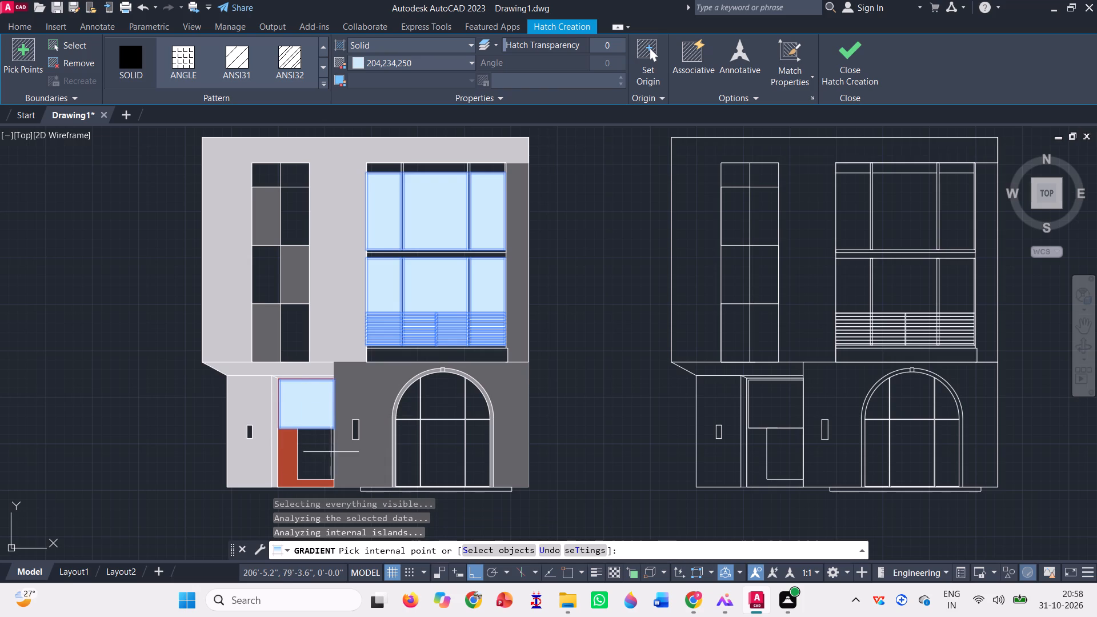
pyautogui.click(326, 440)
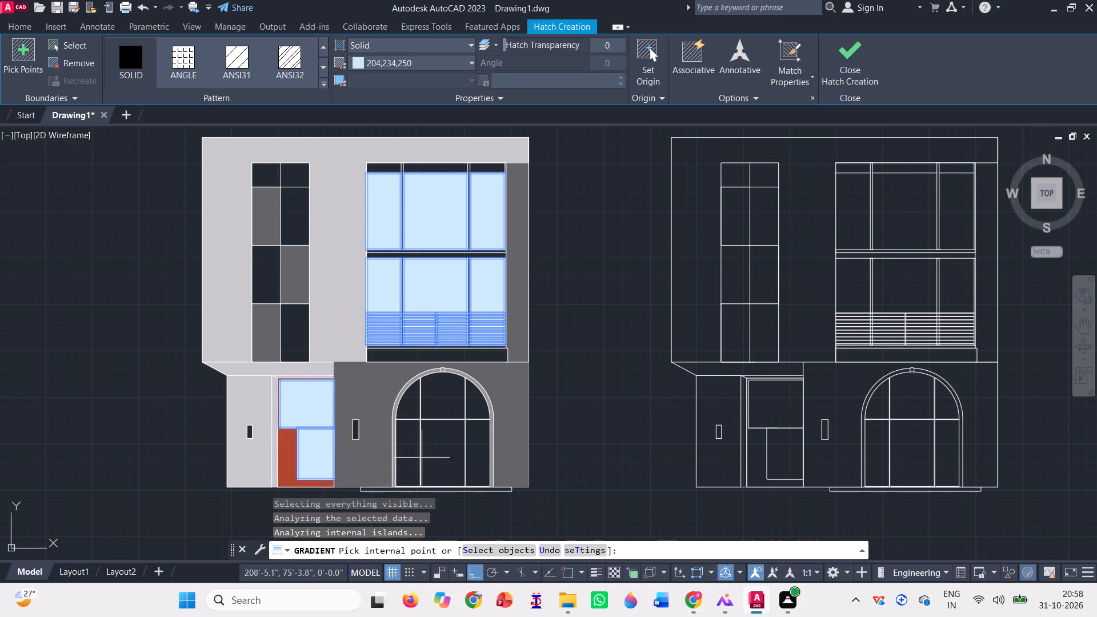
# Fill the six panes of the first elevation's arched window with pale blue and finish the hatch.
pyautogui.scroll(1, 426, 454)
pyautogui.click(458, 378)
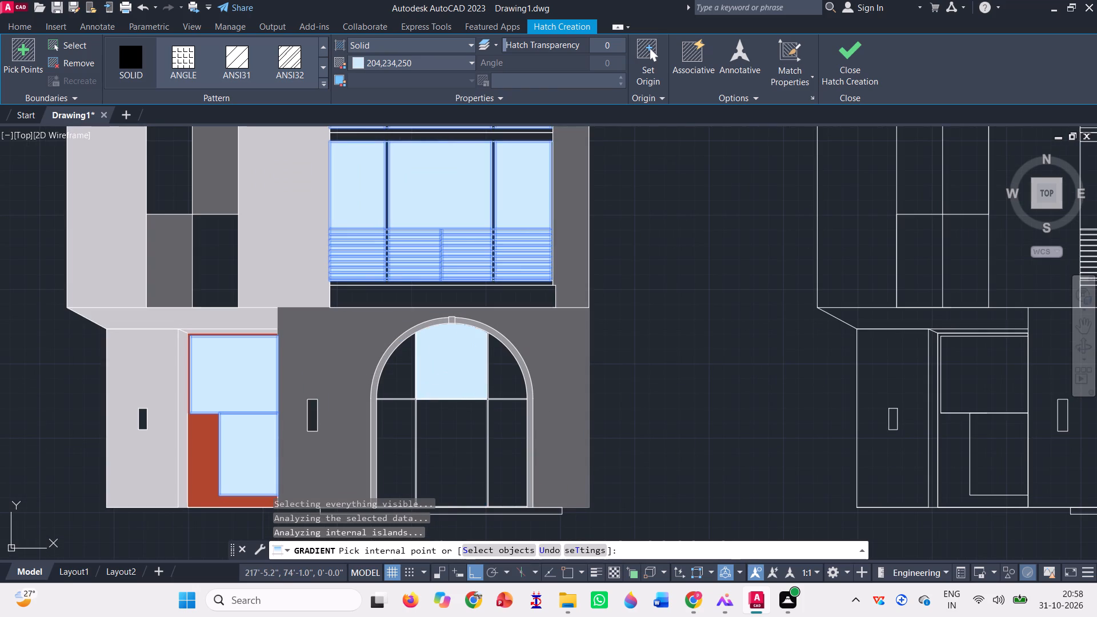
pyautogui.click(501, 375)
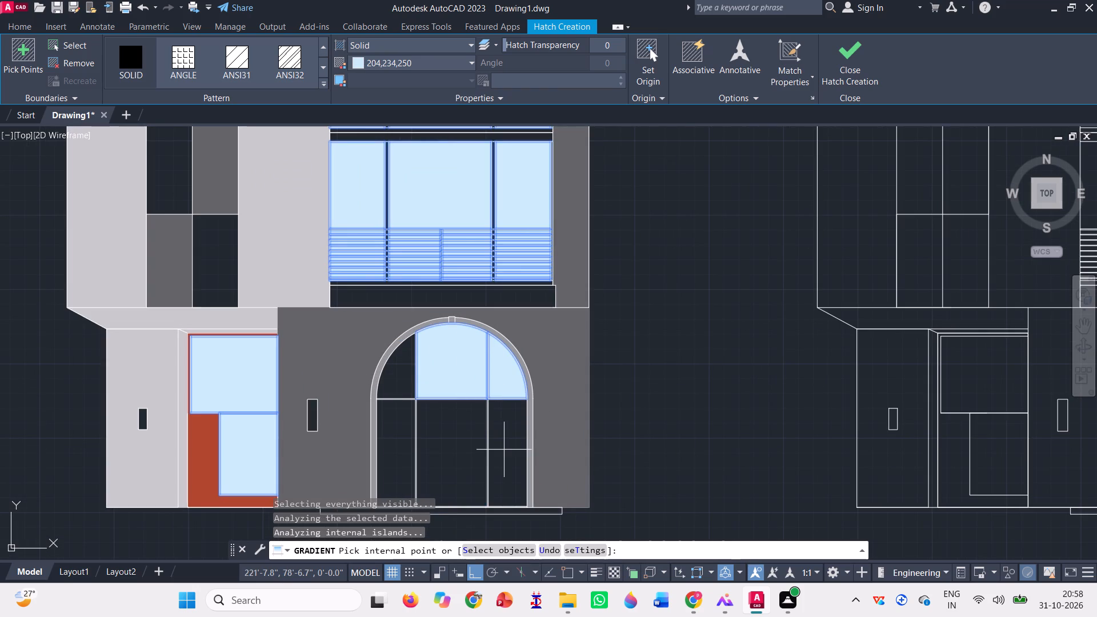
pyautogui.click(504, 449)
pyautogui.click(466, 442)
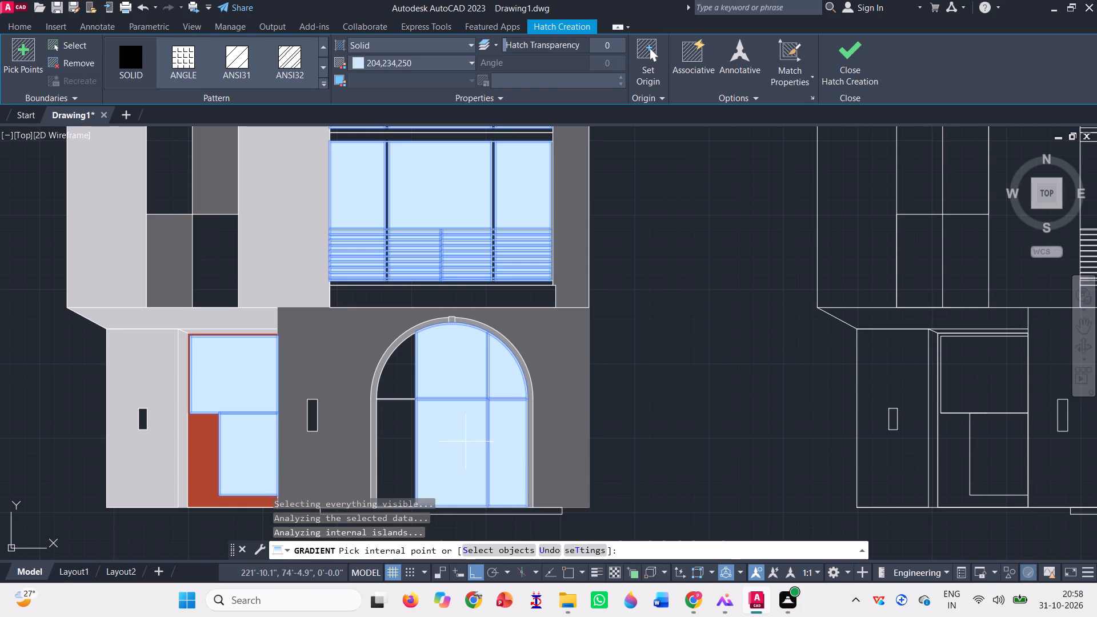
pyautogui.click(411, 385)
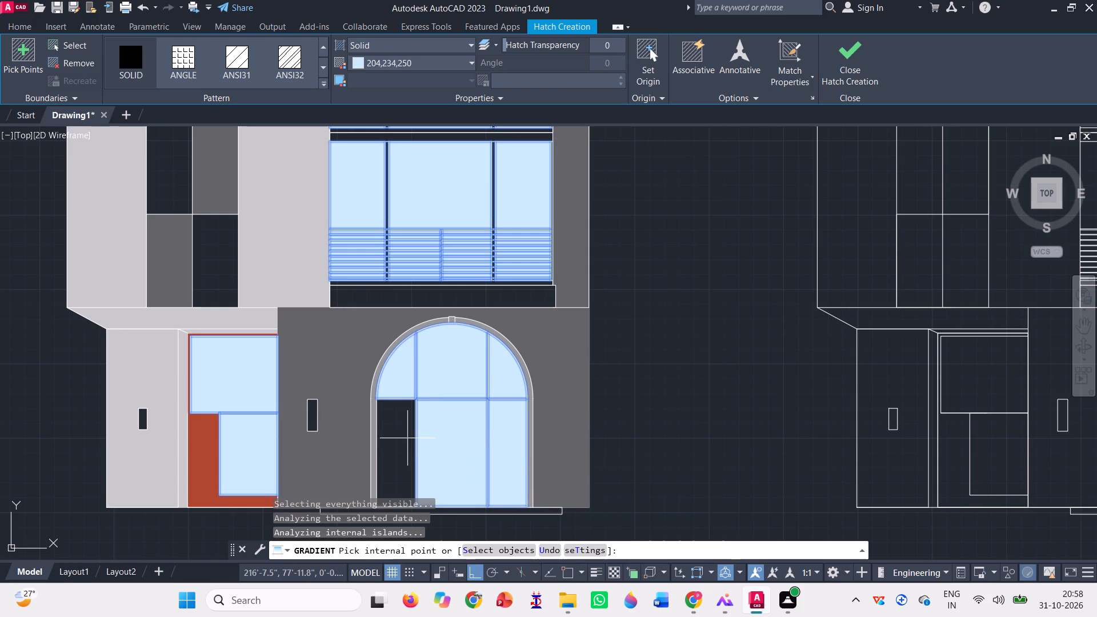
pyautogui.click(406, 438)
pyautogui.scroll(-2, 405, 438)
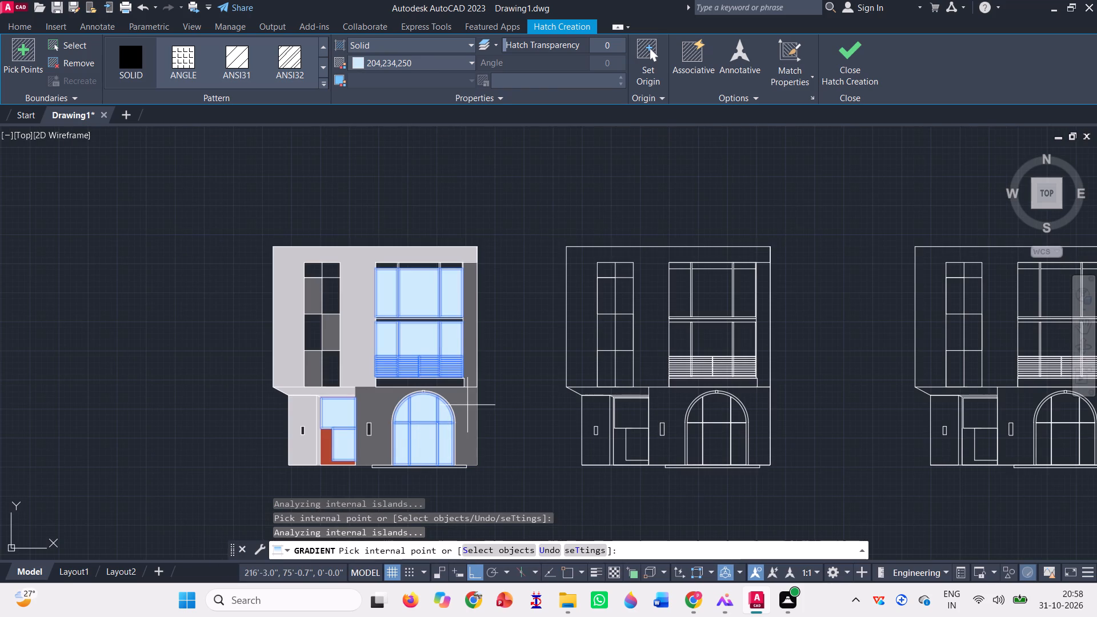
pyautogui.click(848, 64)
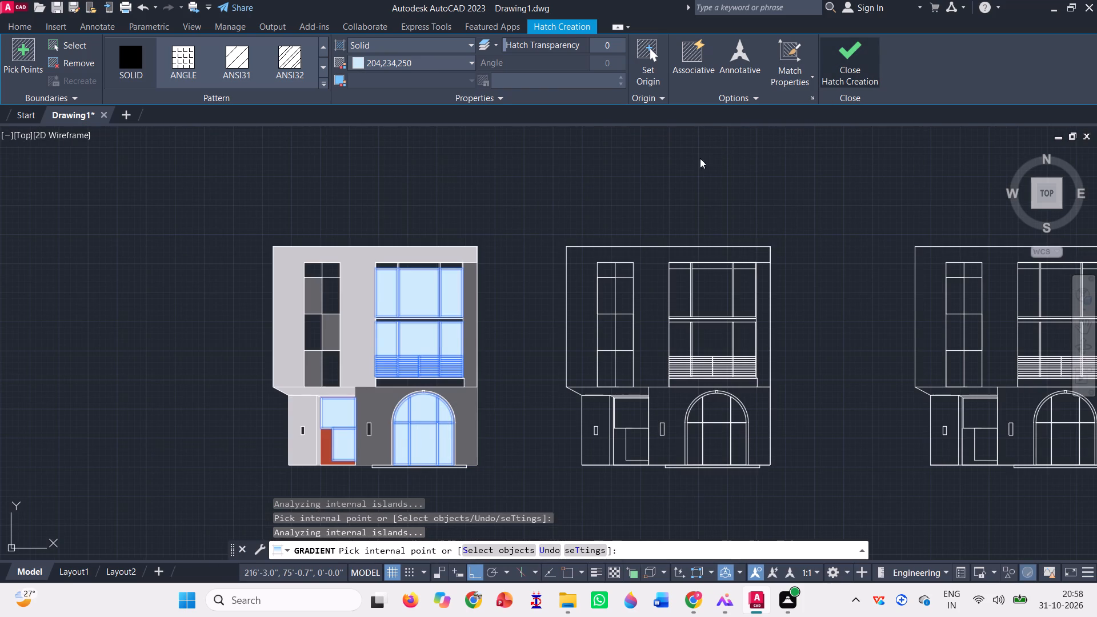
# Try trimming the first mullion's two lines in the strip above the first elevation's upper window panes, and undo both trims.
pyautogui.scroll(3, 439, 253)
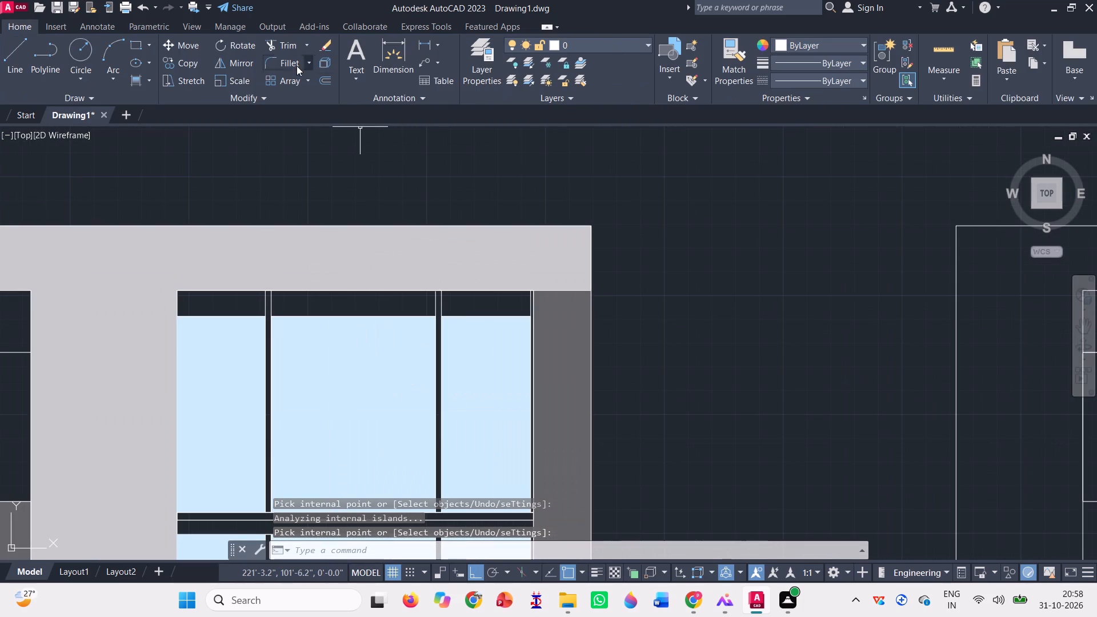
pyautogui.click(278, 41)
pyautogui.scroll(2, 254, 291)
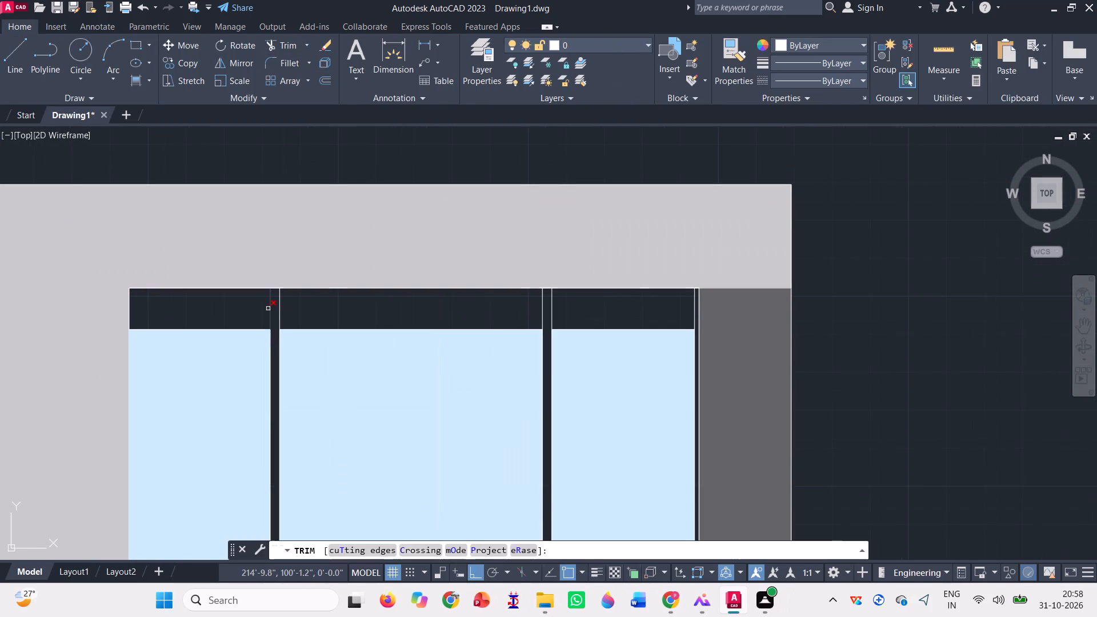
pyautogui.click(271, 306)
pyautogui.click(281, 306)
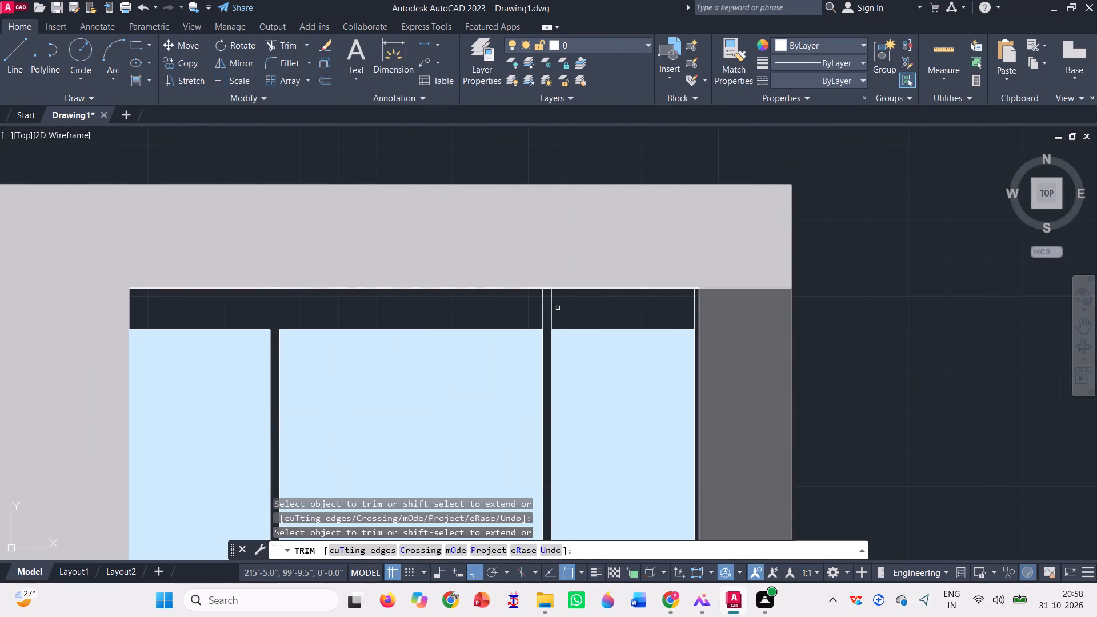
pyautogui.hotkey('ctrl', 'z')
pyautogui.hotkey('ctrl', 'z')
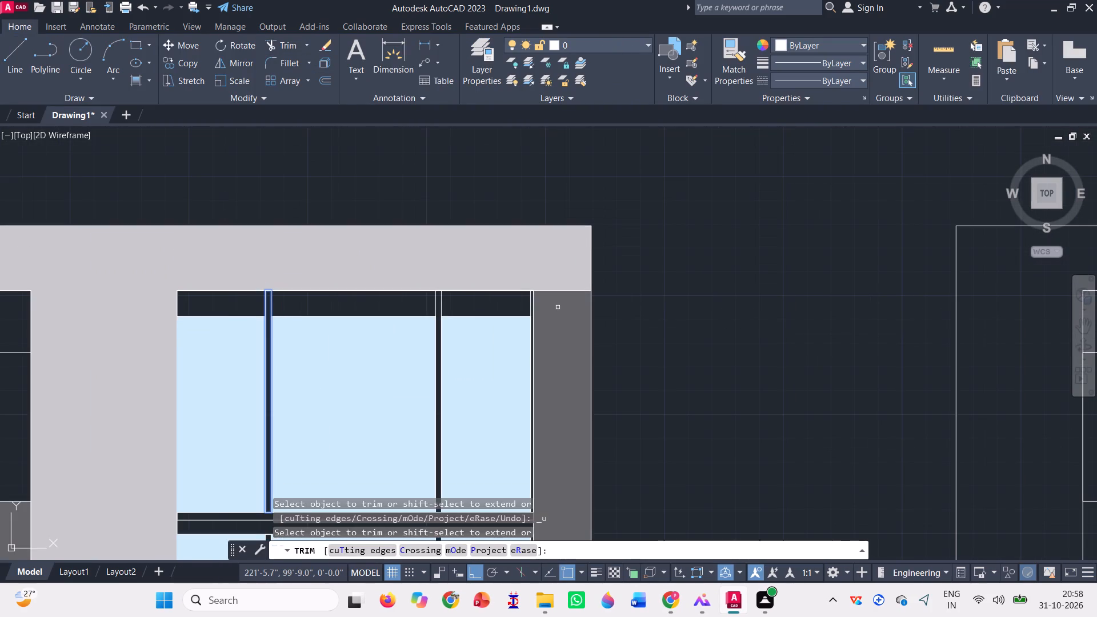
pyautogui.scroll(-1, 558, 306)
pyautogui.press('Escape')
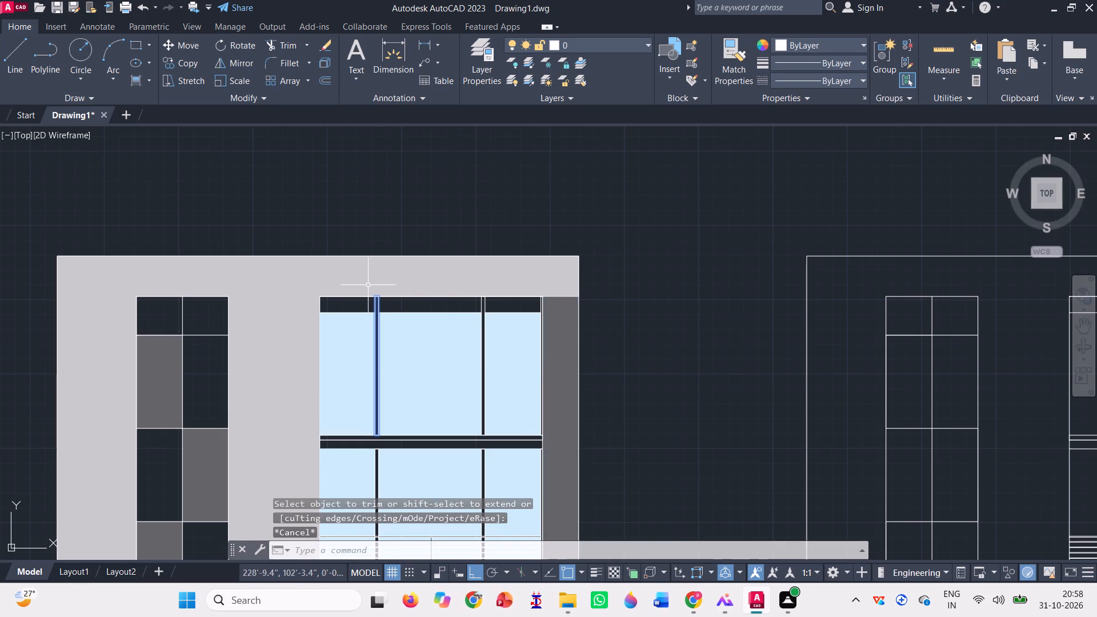
# Start a hatch and choose the AR-HBONE herringbone pattern for it.
pyautogui.scroll(-1, 368, 285)
pyautogui.click(149, 75)
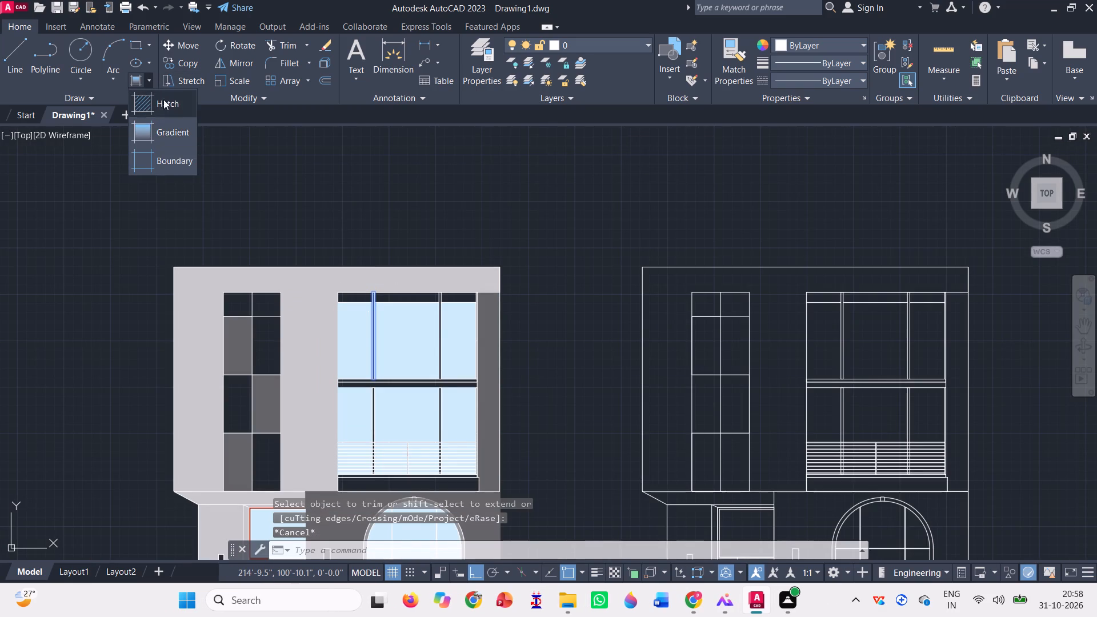
pyautogui.click(170, 108)
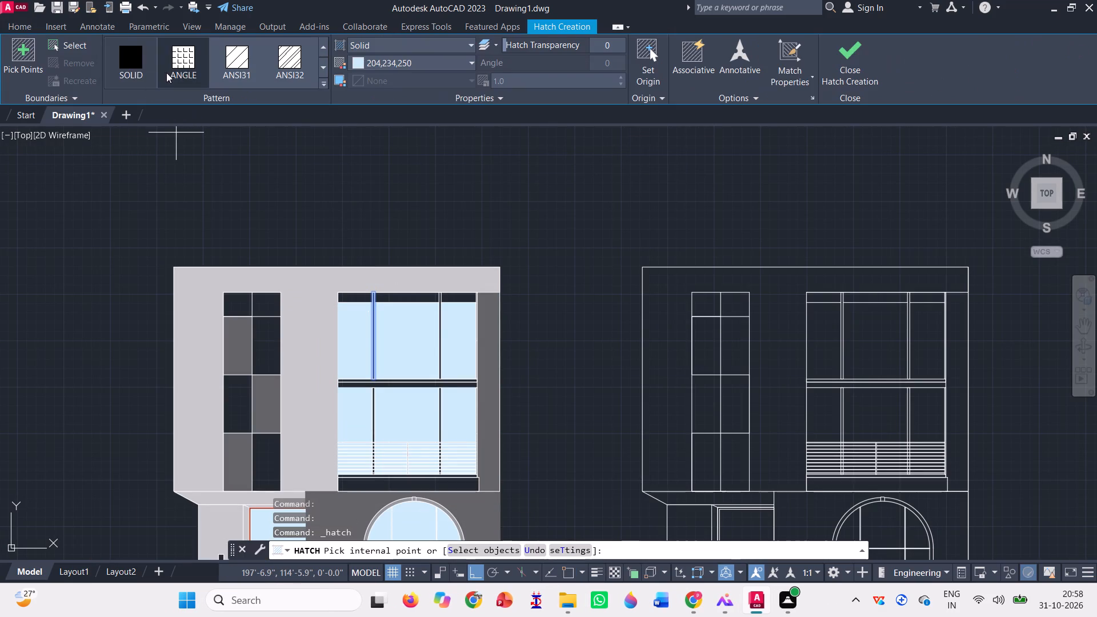
pyautogui.scroll(2, 168, 69)
pyautogui.click(385, 46)
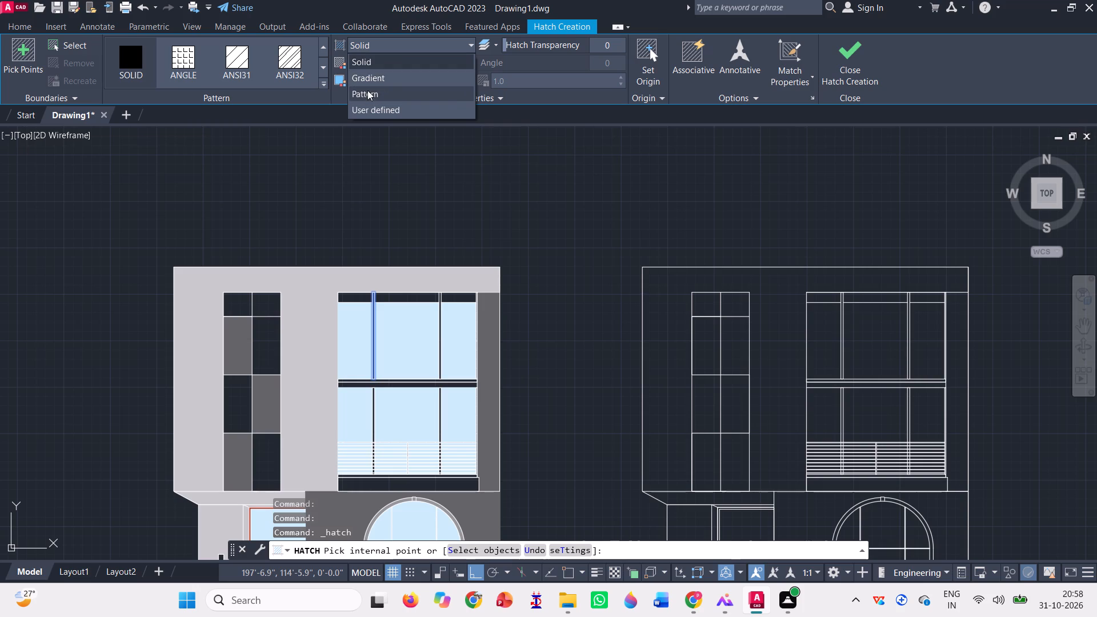
pyautogui.scroll(-2, 281, 78)
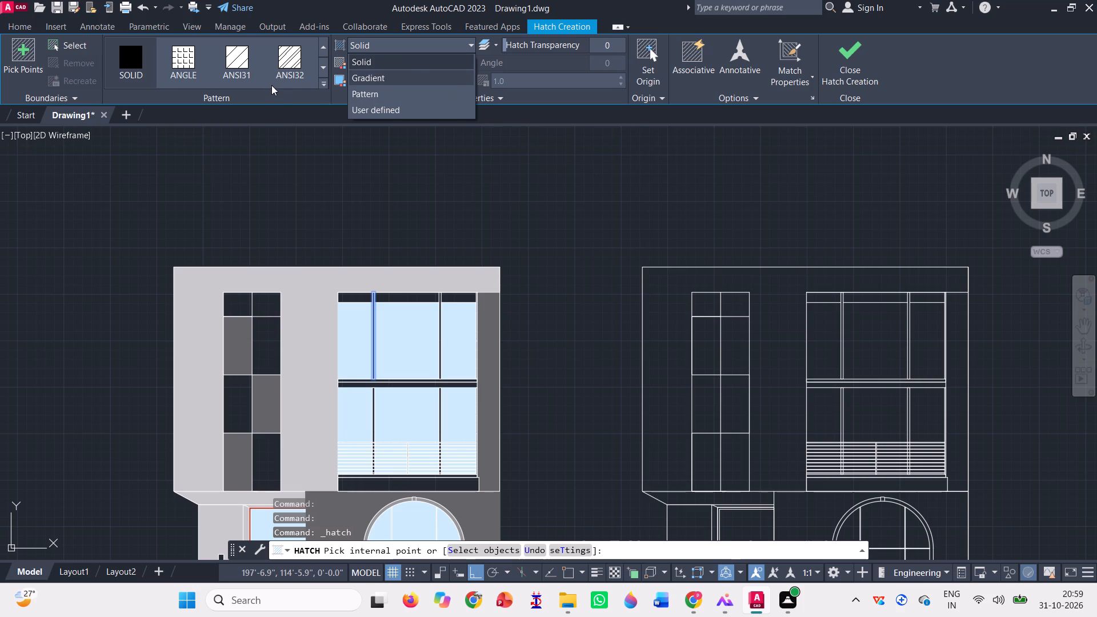
pyautogui.click(296, 133)
pyautogui.scroll(-1, 238, 69)
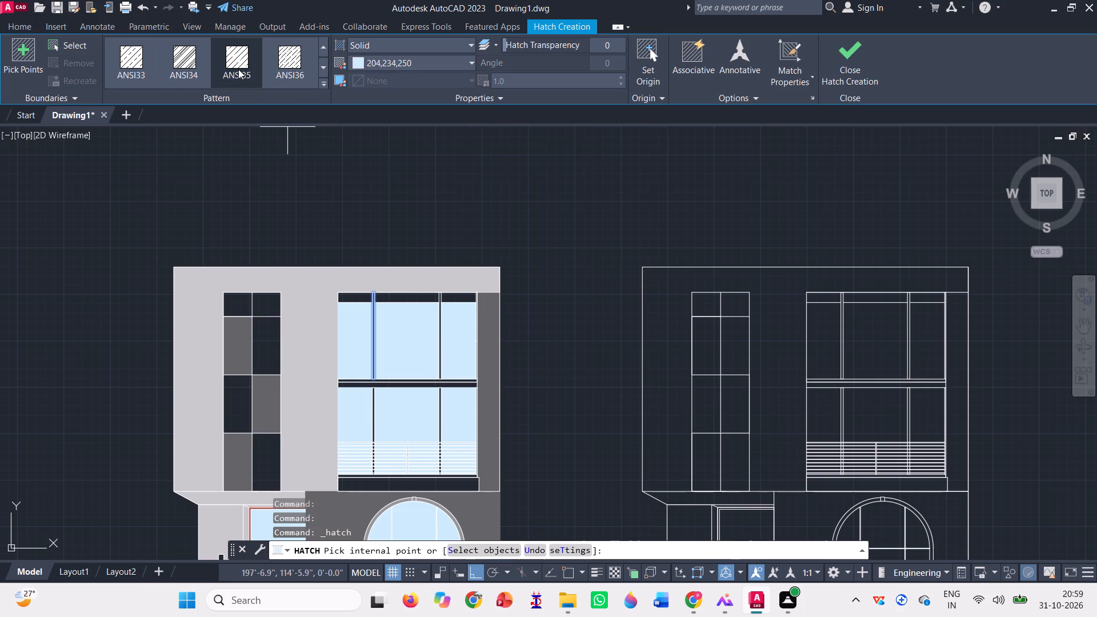
pyautogui.scroll(-1, 242, 67)
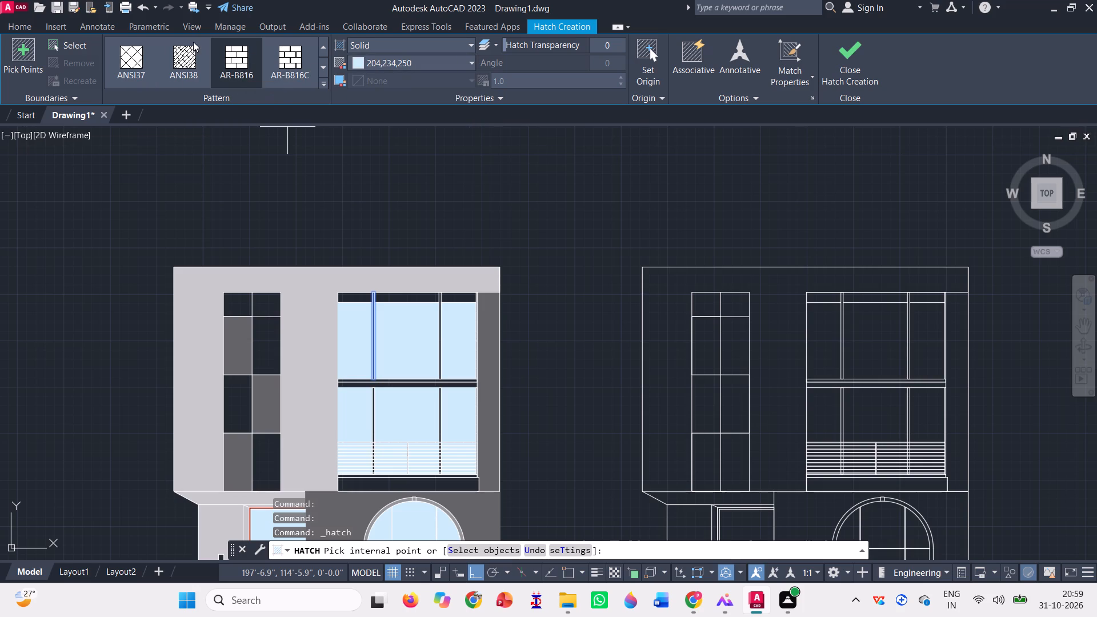
pyautogui.scroll(-1, 227, 63)
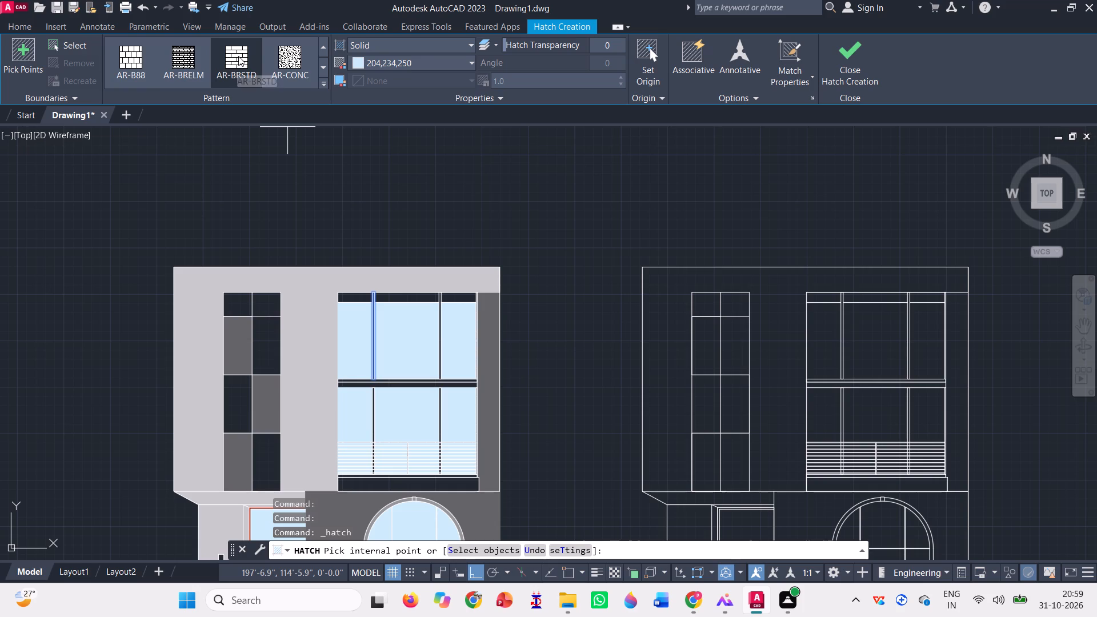
pyautogui.scroll(-1, 238, 56)
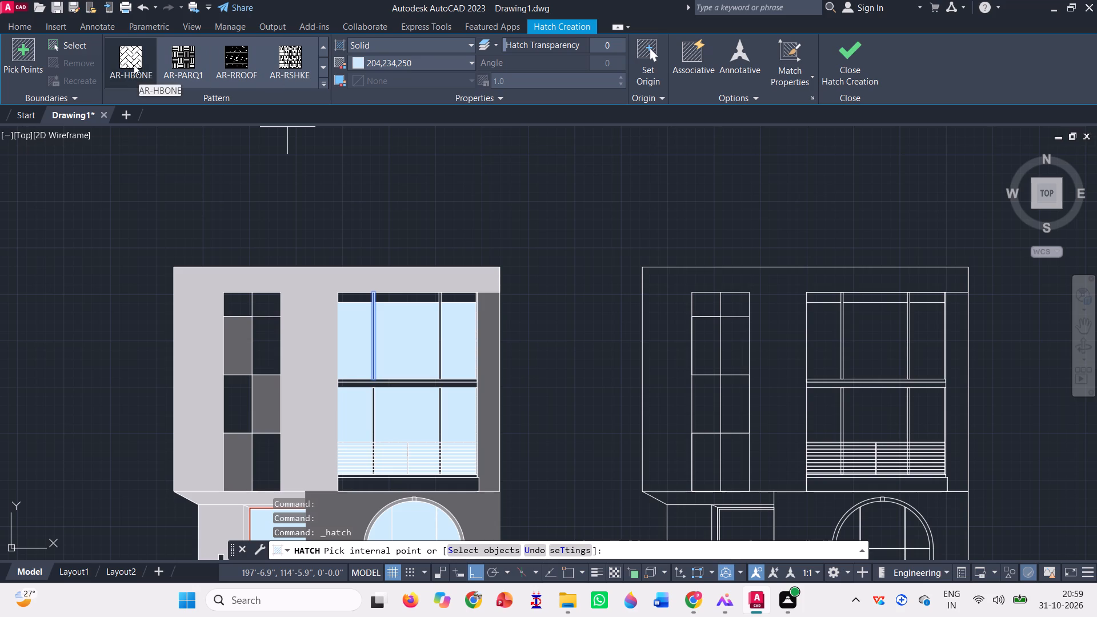
pyautogui.click(133, 61)
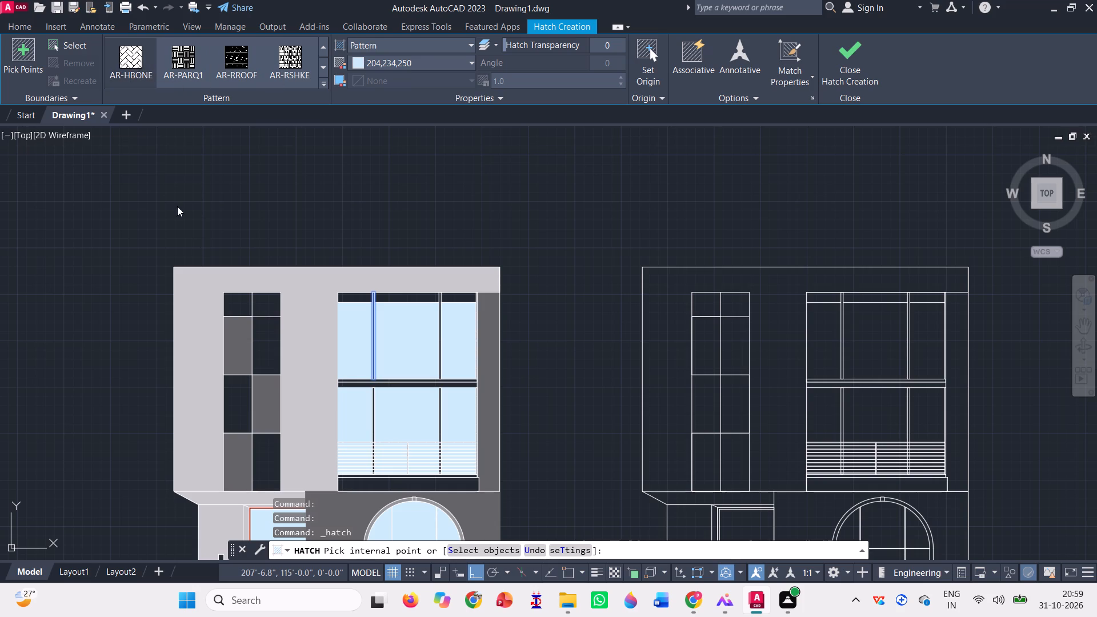
# Look through the rest of the hatch pattern list for other candidate patterns.
pyautogui.scroll(-1, 203, 63)
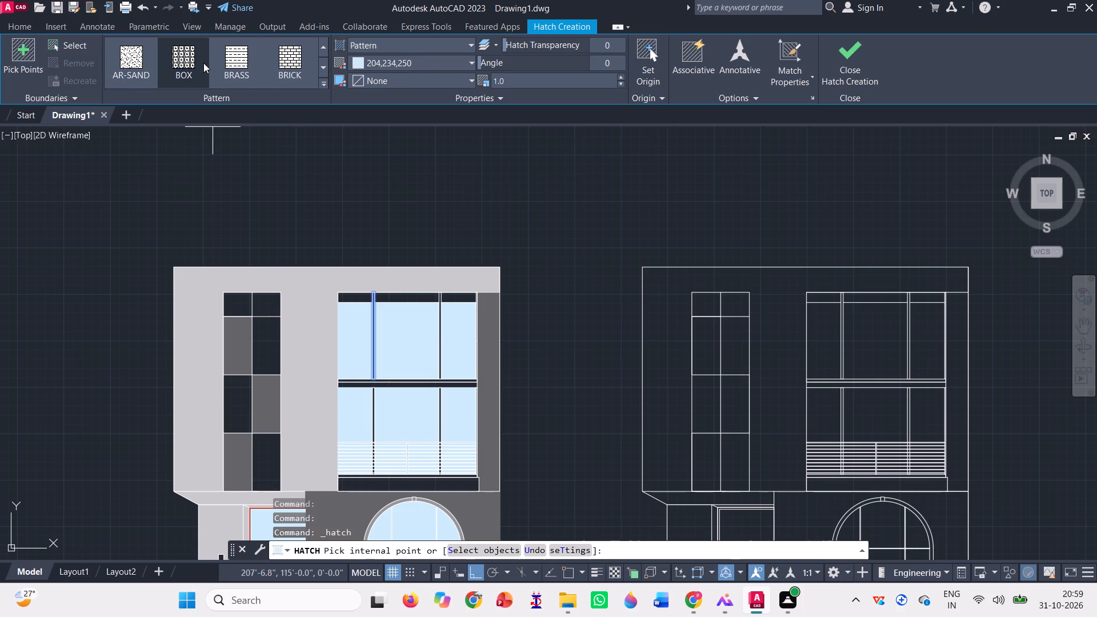
pyautogui.scroll(-1, 203, 63)
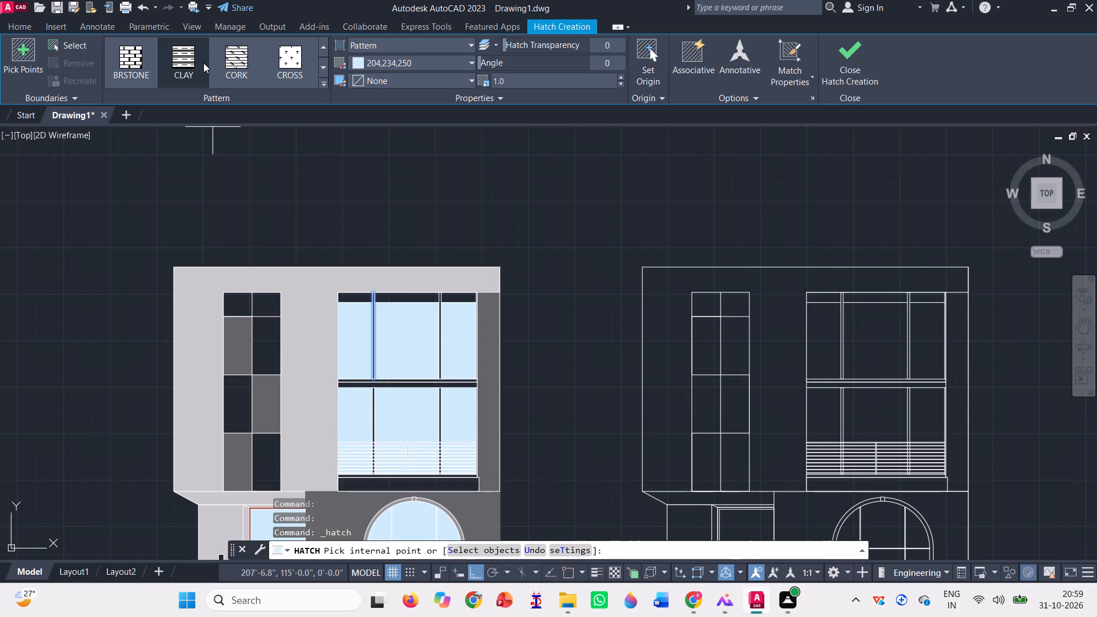
pyautogui.scroll(-1, 203, 63)
pyautogui.scroll(1, 203, 63)
pyautogui.scroll(-1, 203, 63)
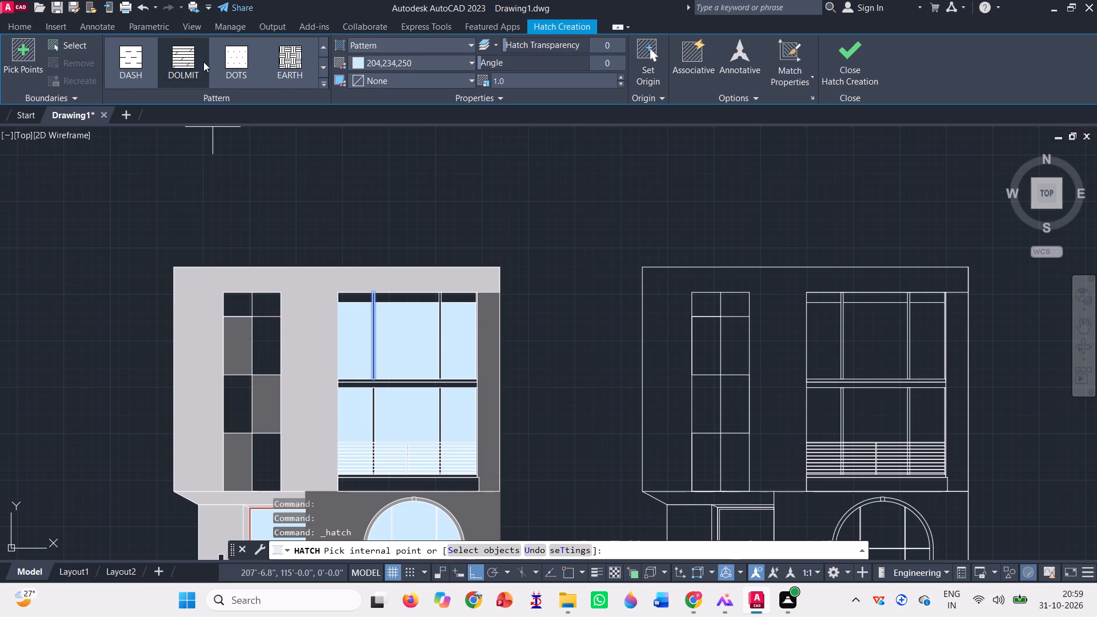
pyautogui.scroll(-1, 203, 62)
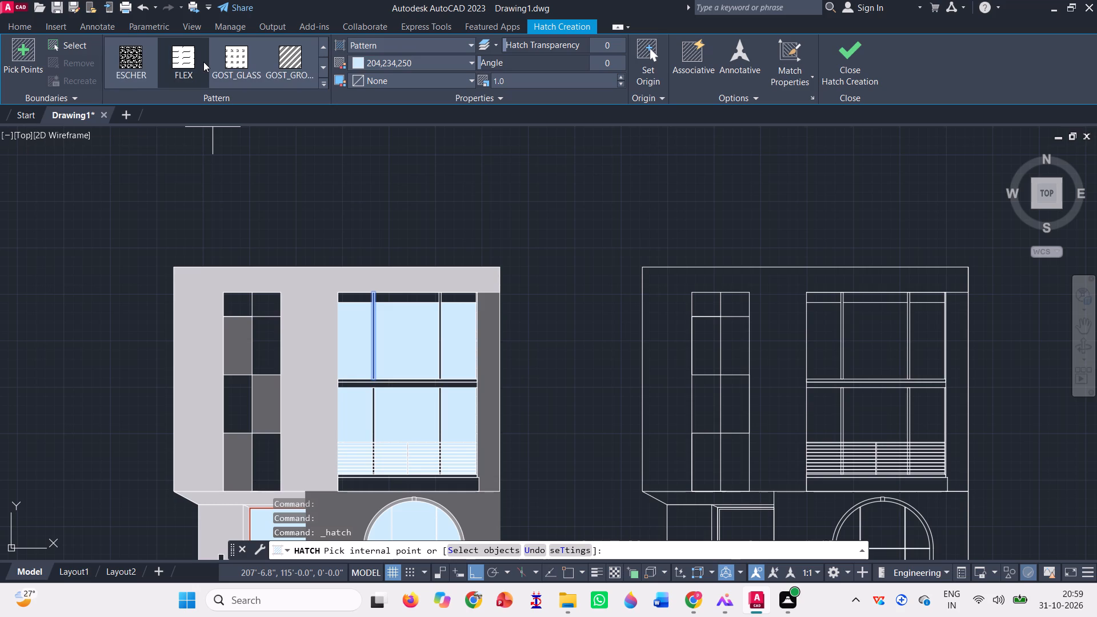
pyautogui.scroll(-3, 203, 62)
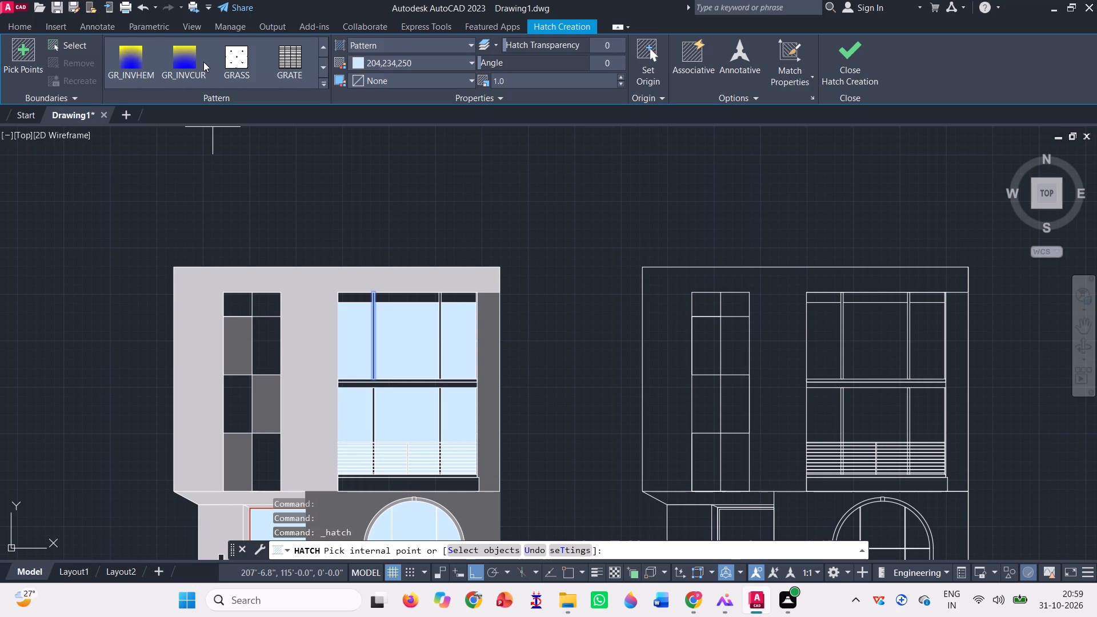
pyautogui.scroll(-2, 203, 62)
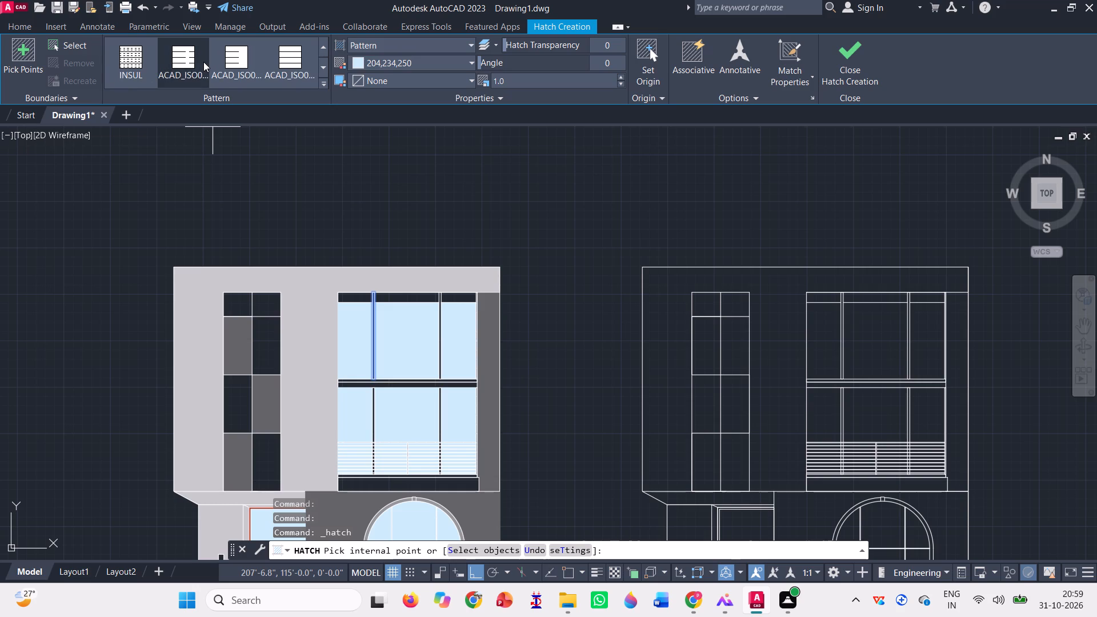
pyautogui.scroll(-3, 203, 62)
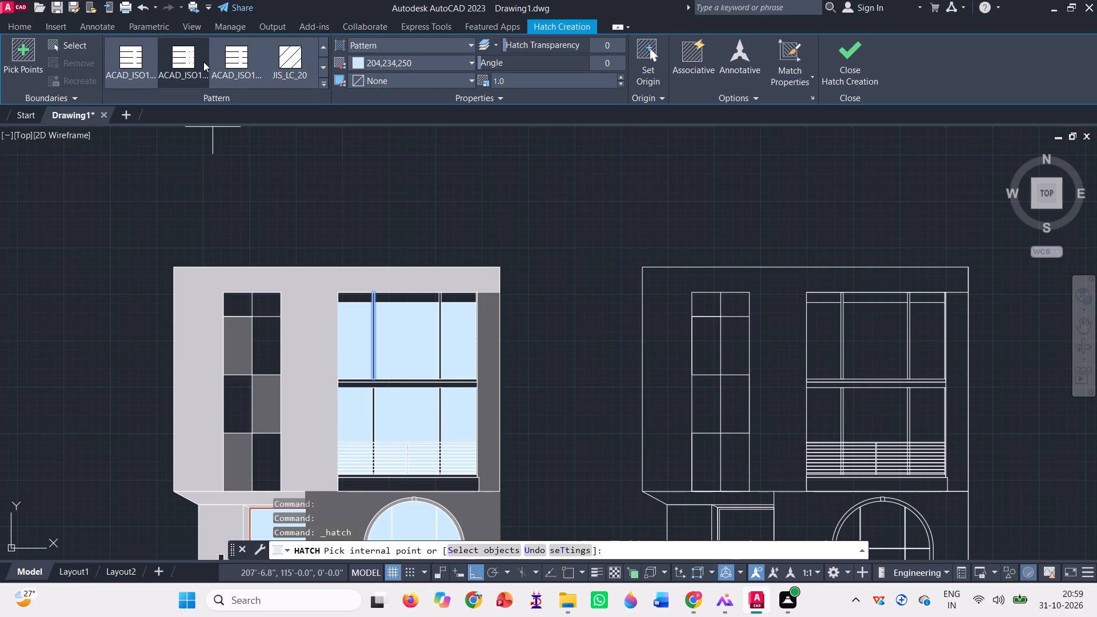
pyautogui.scroll(-6, 203, 62)
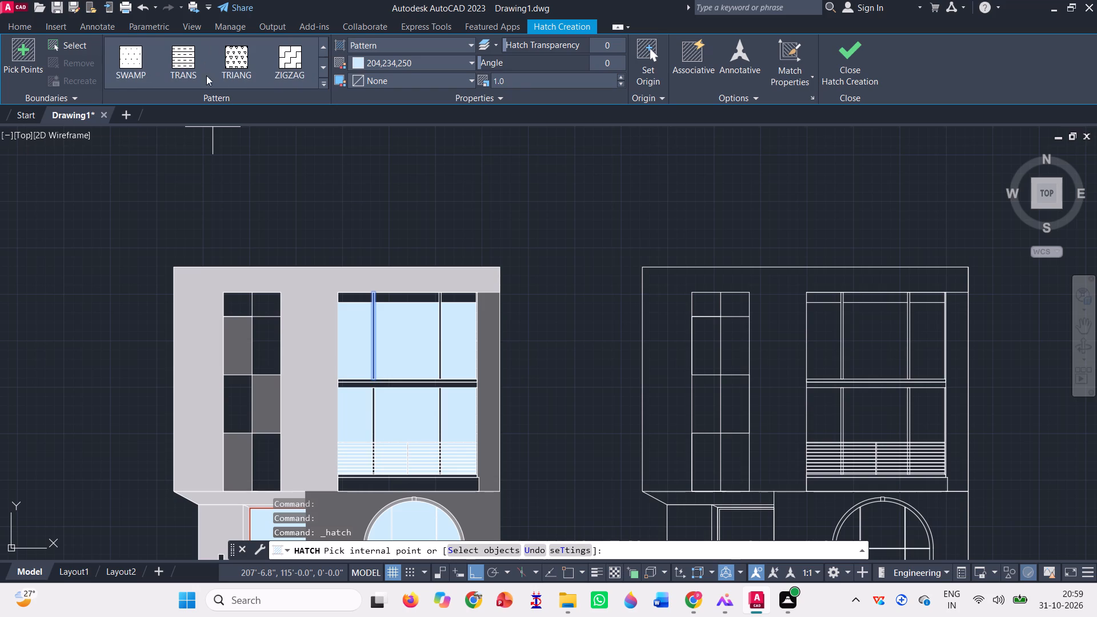
# Set the hatch colour to dark grey 99,100,102.
pyautogui.click(375, 64)
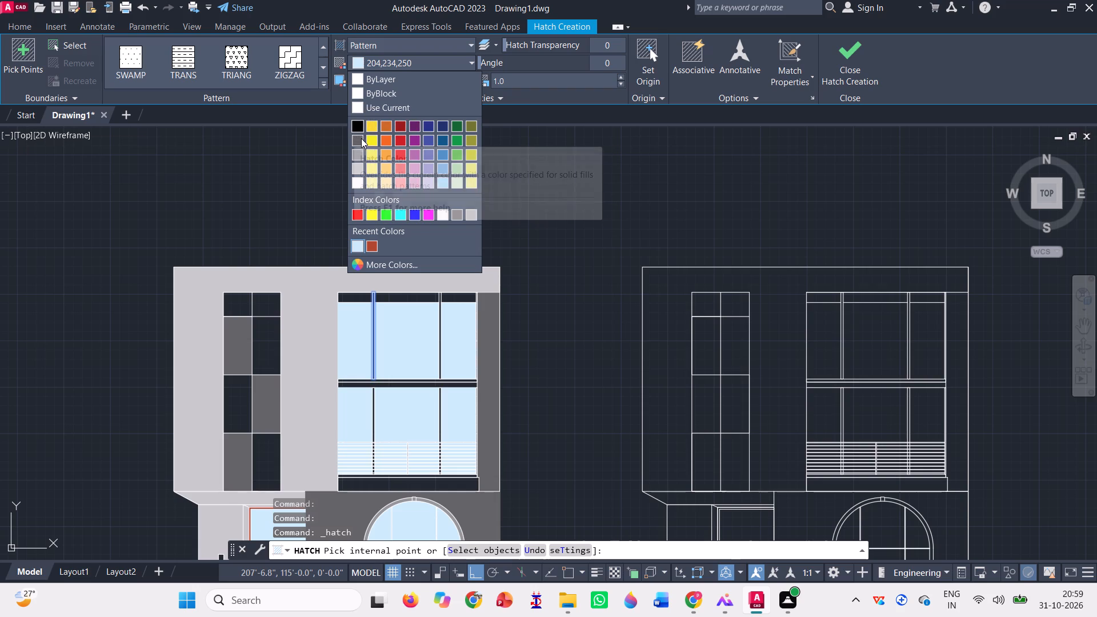
pyautogui.click(361, 137)
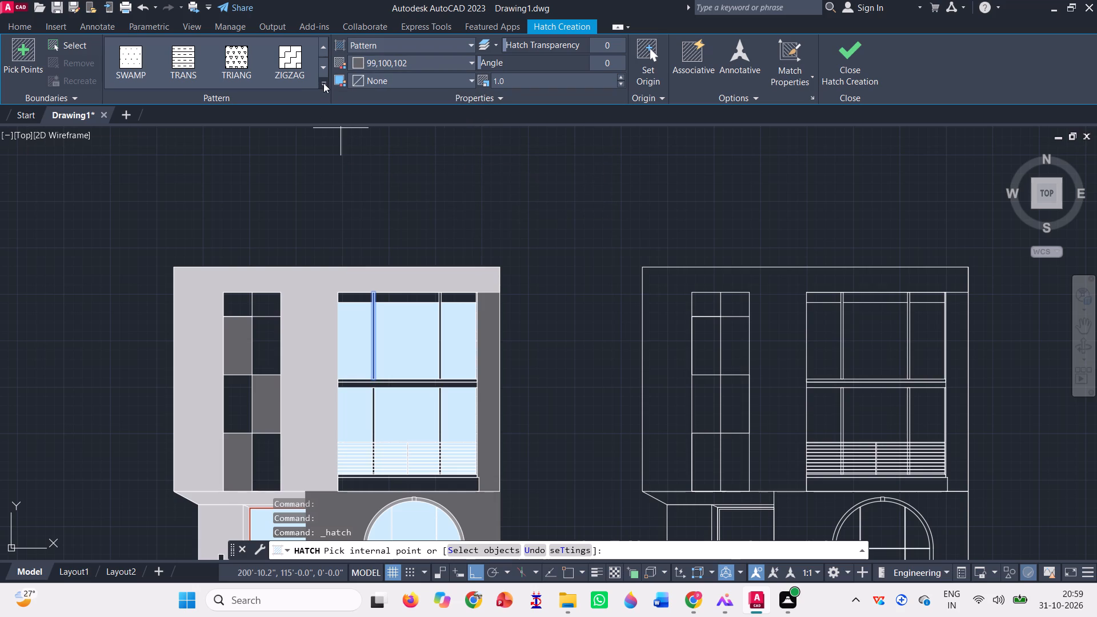
# Review the expanded gallery of hatch patterns for alternatives to the herringbone.
pyautogui.click(323, 83)
pyautogui.scroll(-1, 259, 162)
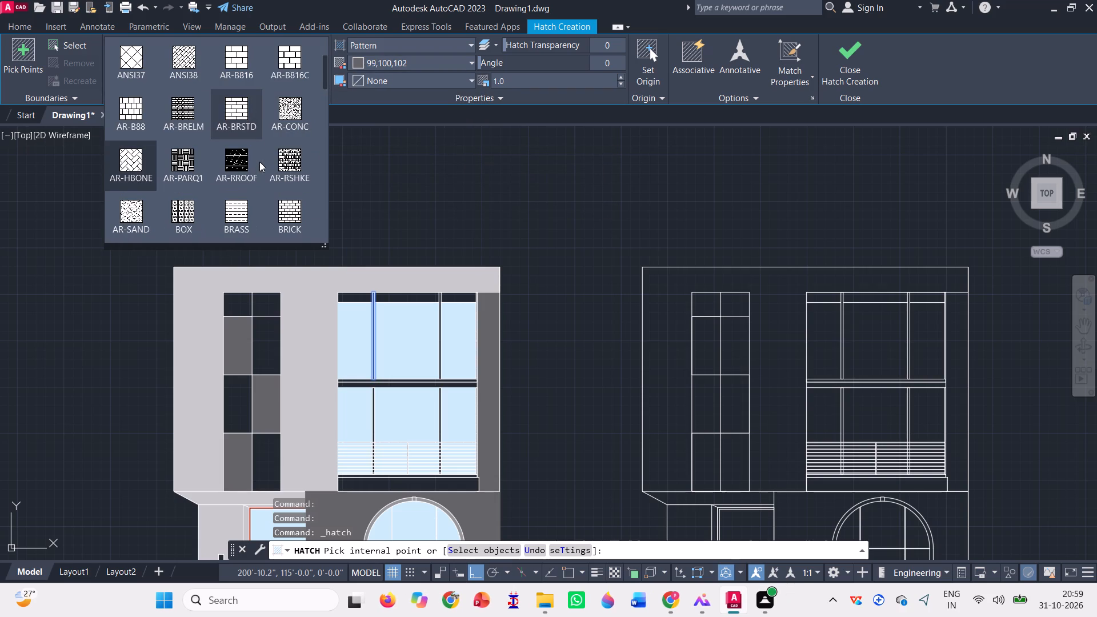
pyautogui.scroll(-6, 236, 182)
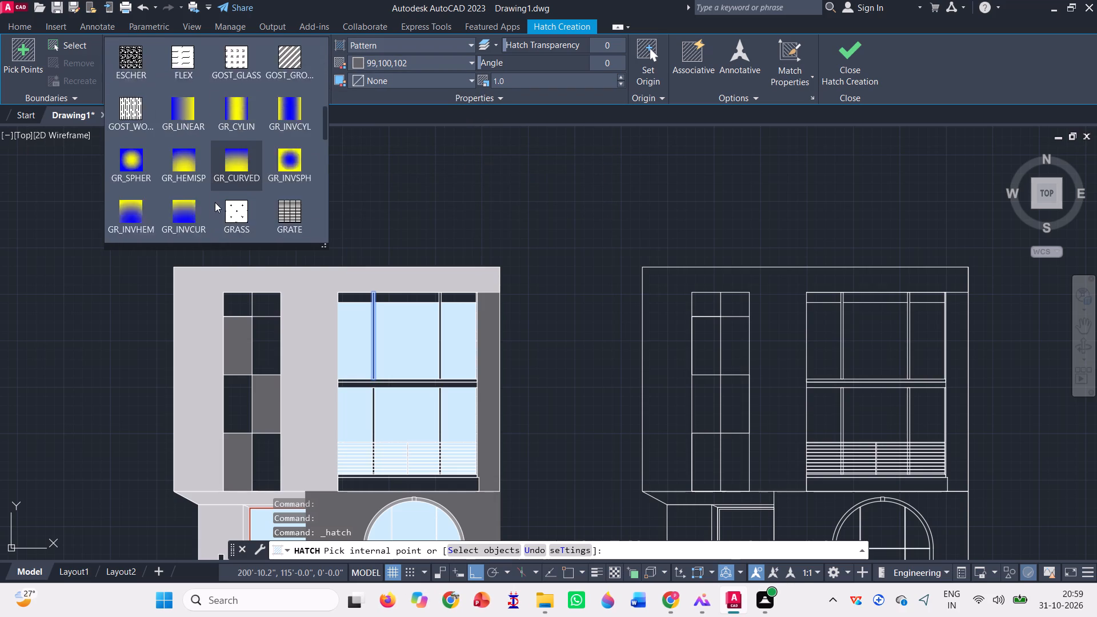
pyautogui.scroll(-7, 215, 202)
pyautogui.click(350, 156)
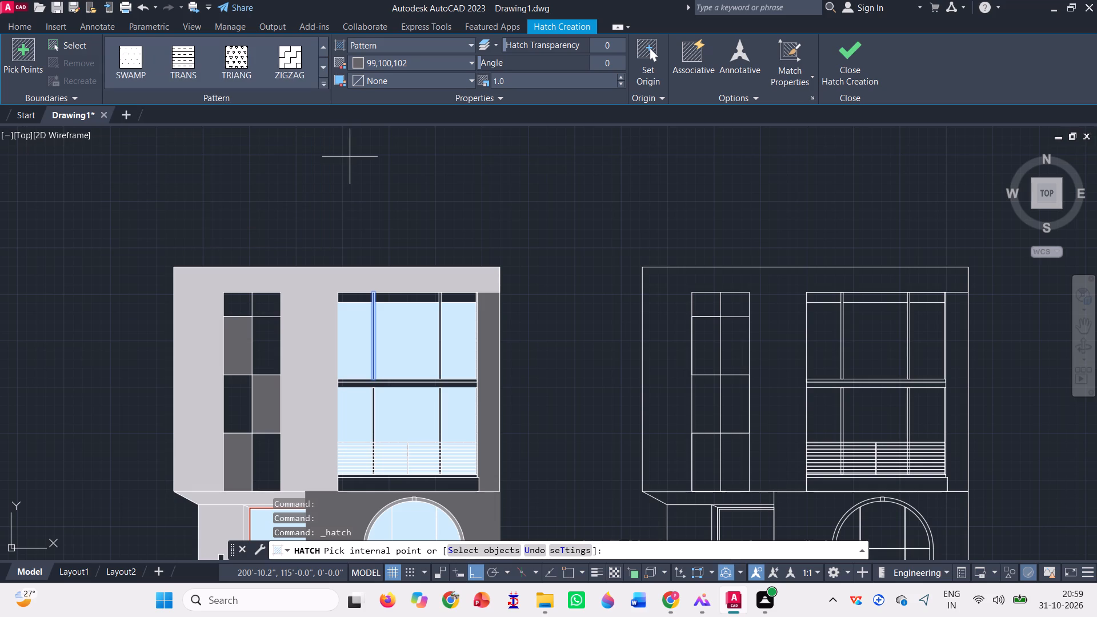
# Apply the dark grey herringbone hatch to the three empty panels alternating with the solid grey ones in the first elevation's narrow two-column strip.
pyautogui.scroll(1, 260, 346)
pyautogui.click(256, 344)
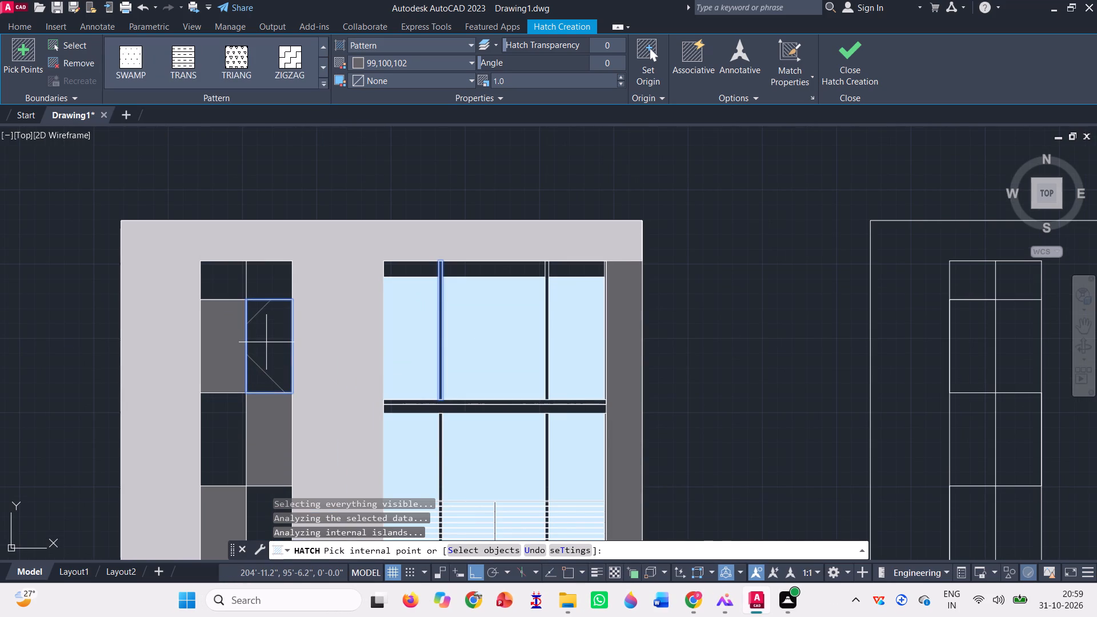
pyautogui.scroll(-1, 269, 336)
pyautogui.click(244, 388)
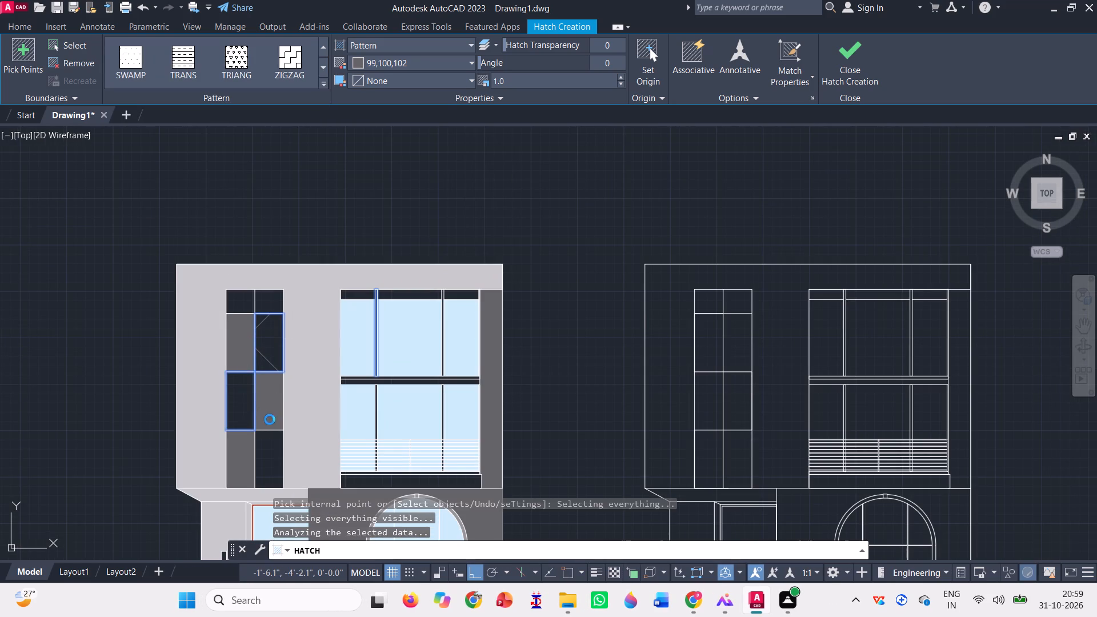
pyautogui.click(270, 450)
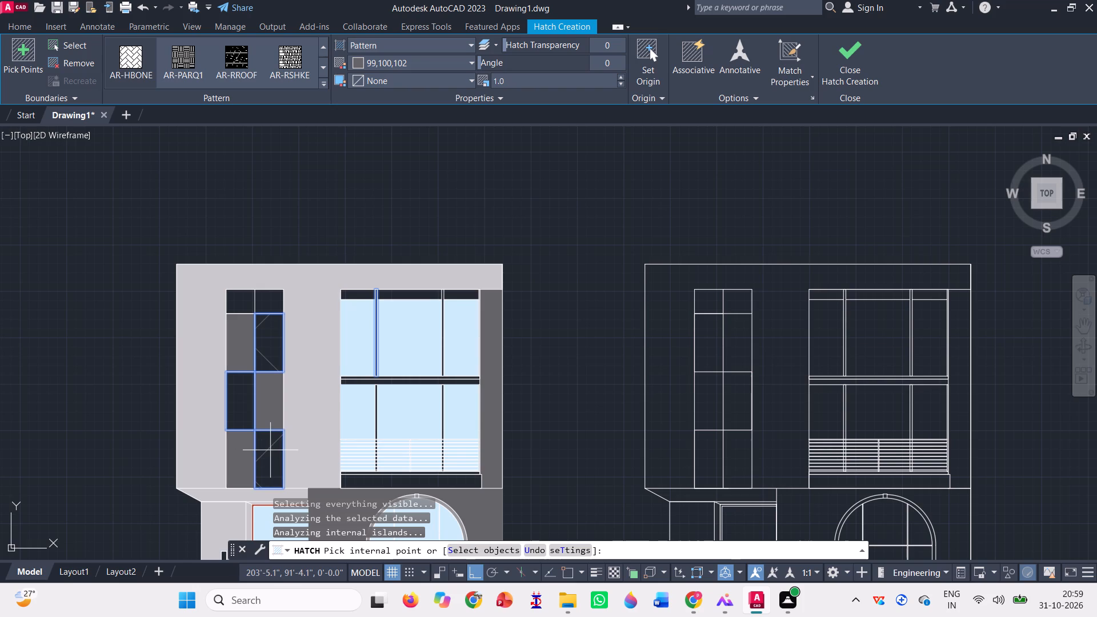
# Set the herringbone hatch's scale to 0.5.
pyautogui.click(515, 83)
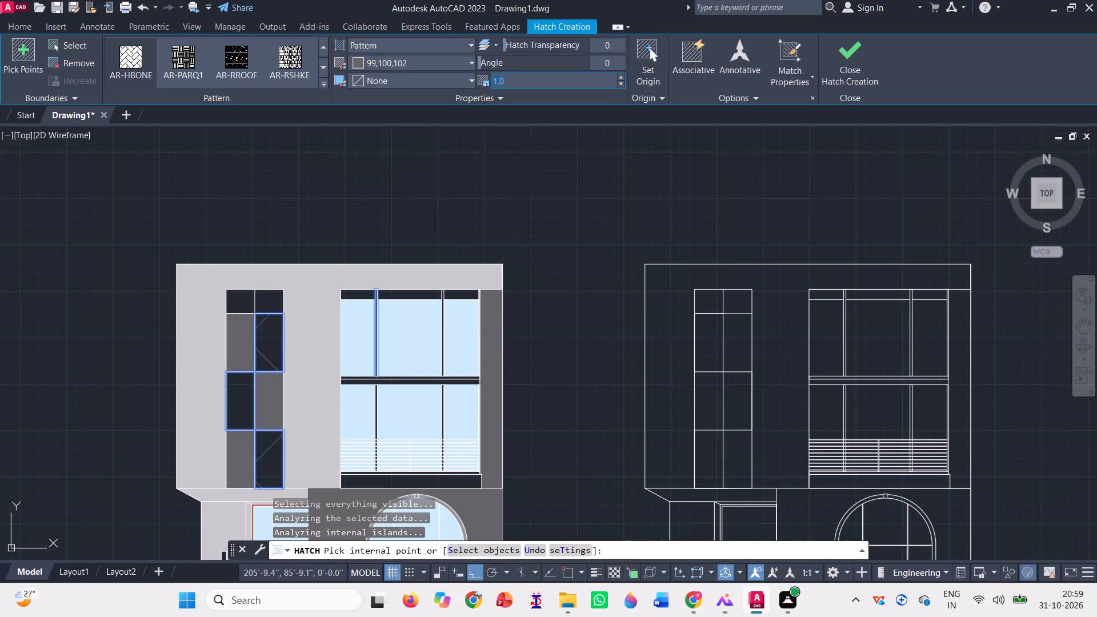
pyautogui.write('0.5')
pyautogui.press('Return')
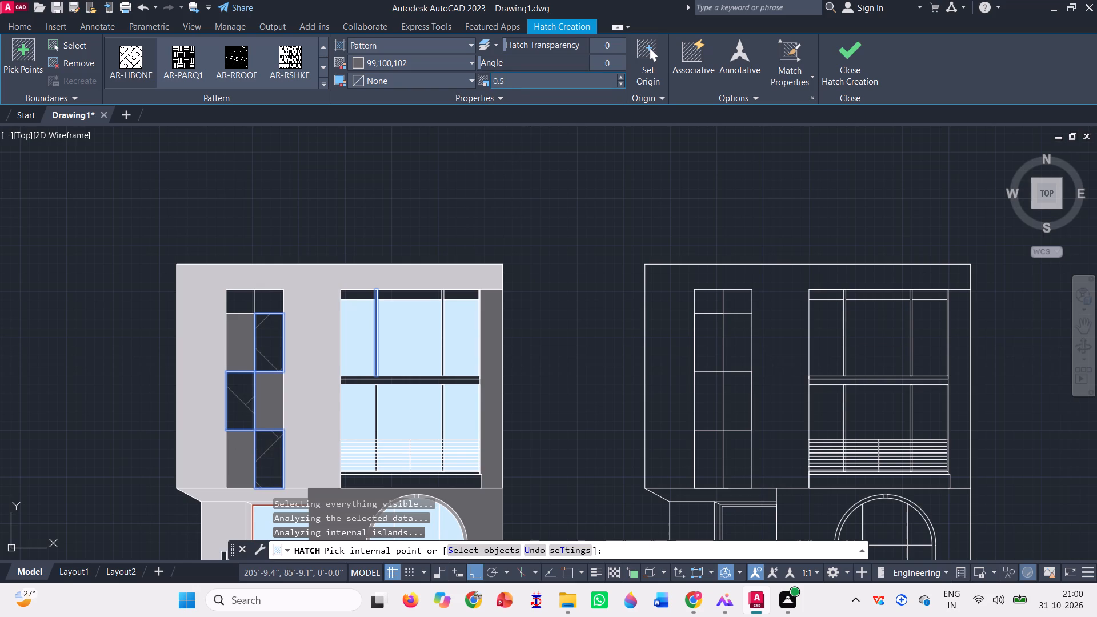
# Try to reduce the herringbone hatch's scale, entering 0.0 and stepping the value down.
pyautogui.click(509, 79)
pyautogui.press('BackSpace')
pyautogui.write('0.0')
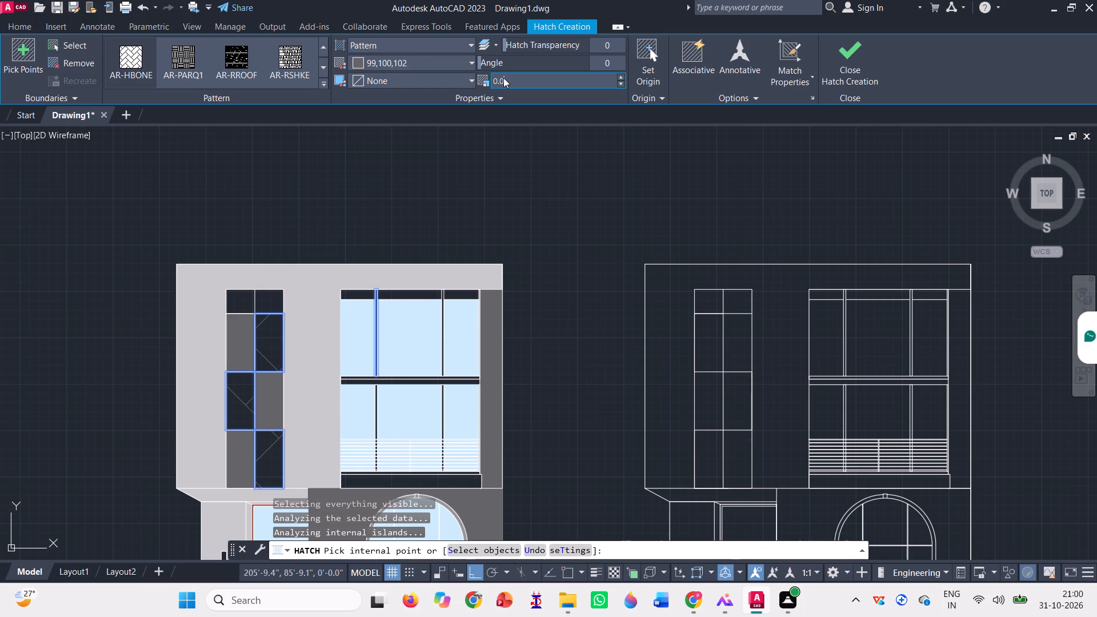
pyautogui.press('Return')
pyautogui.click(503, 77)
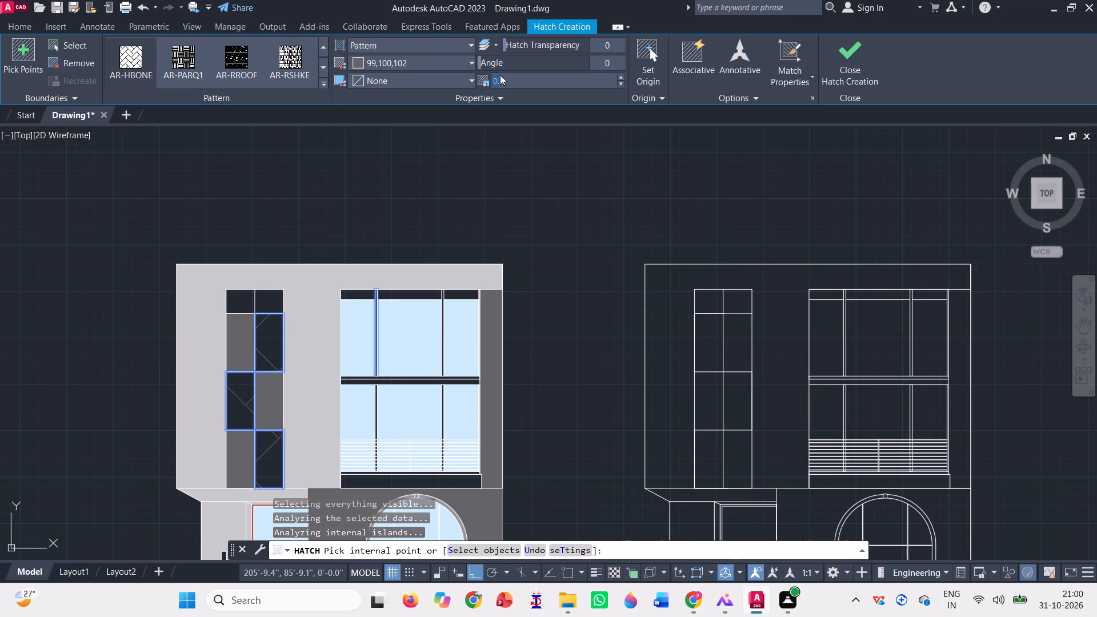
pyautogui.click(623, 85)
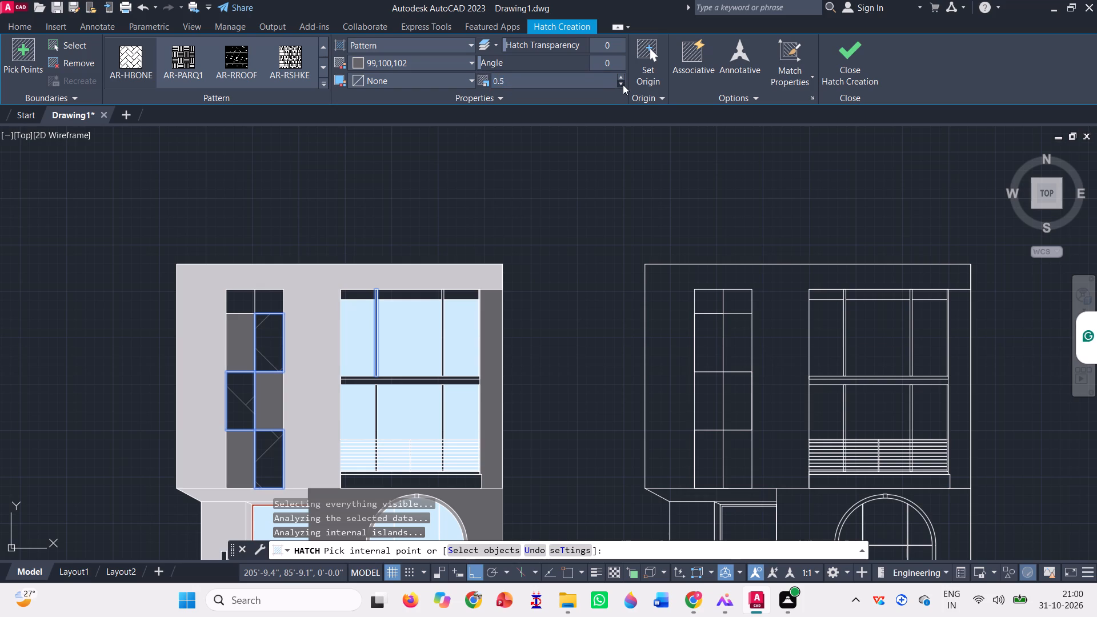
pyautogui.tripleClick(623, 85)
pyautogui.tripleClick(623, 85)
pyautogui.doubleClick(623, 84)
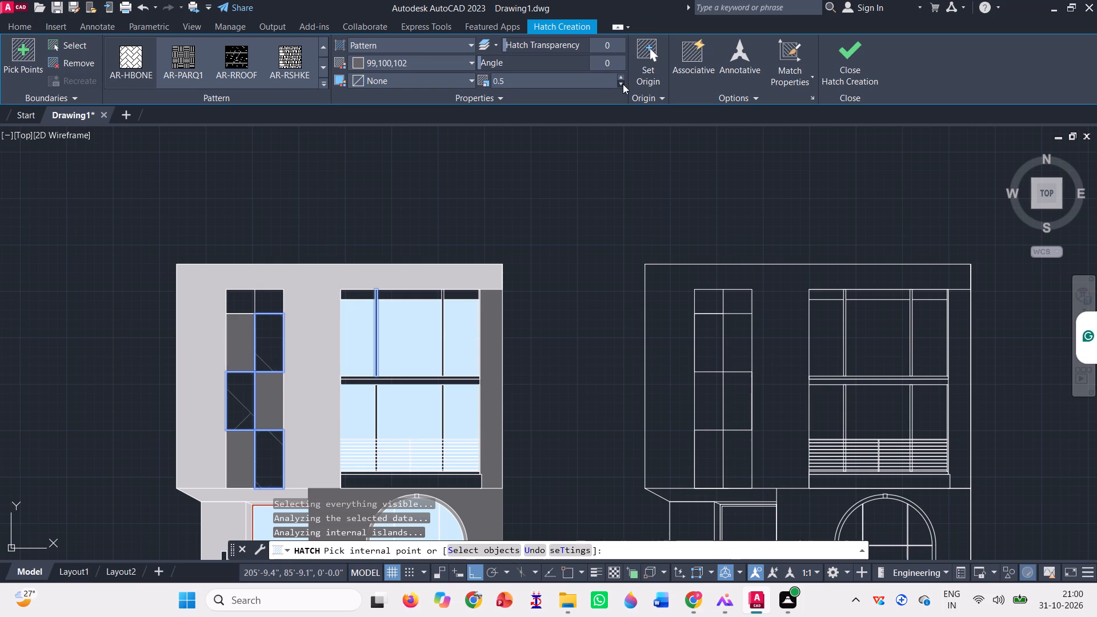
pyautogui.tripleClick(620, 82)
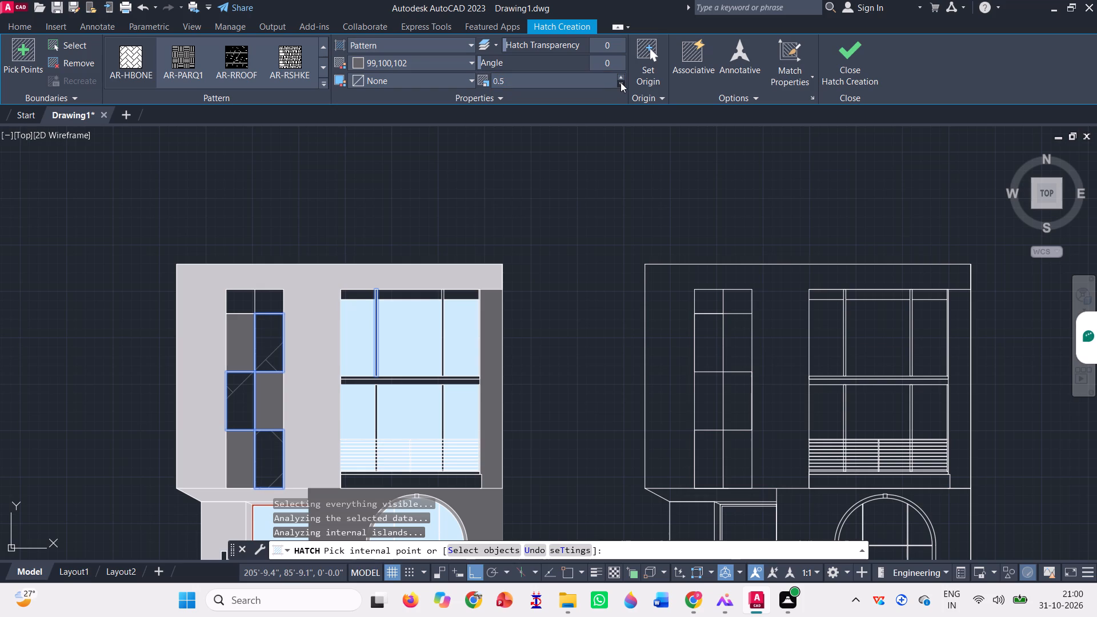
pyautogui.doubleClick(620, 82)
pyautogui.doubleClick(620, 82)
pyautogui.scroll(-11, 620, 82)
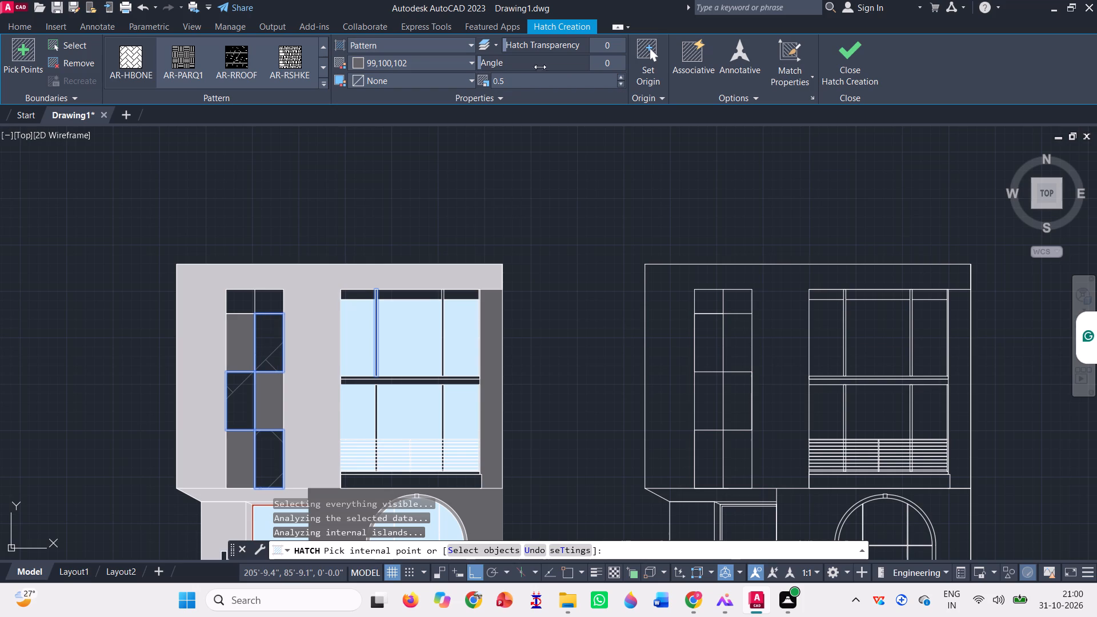
# Set the herringbone hatch's scale to 0.1 and finish the hatch on the three alternating panels.
pyautogui.click(539, 78)
pyautogui.press('BackSpace')
pyautogui.write('0.1')
pyautogui.press('Return')
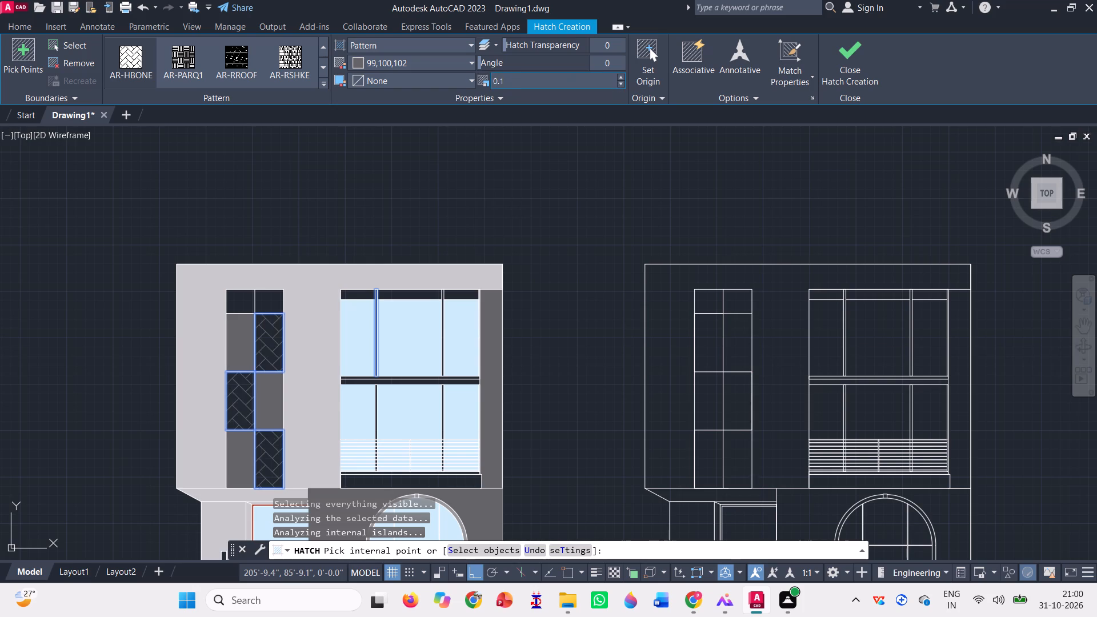
pyautogui.click(539, 78)
pyautogui.press('0')
pyautogui.press('Return')
pyautogui.click(860, 62)
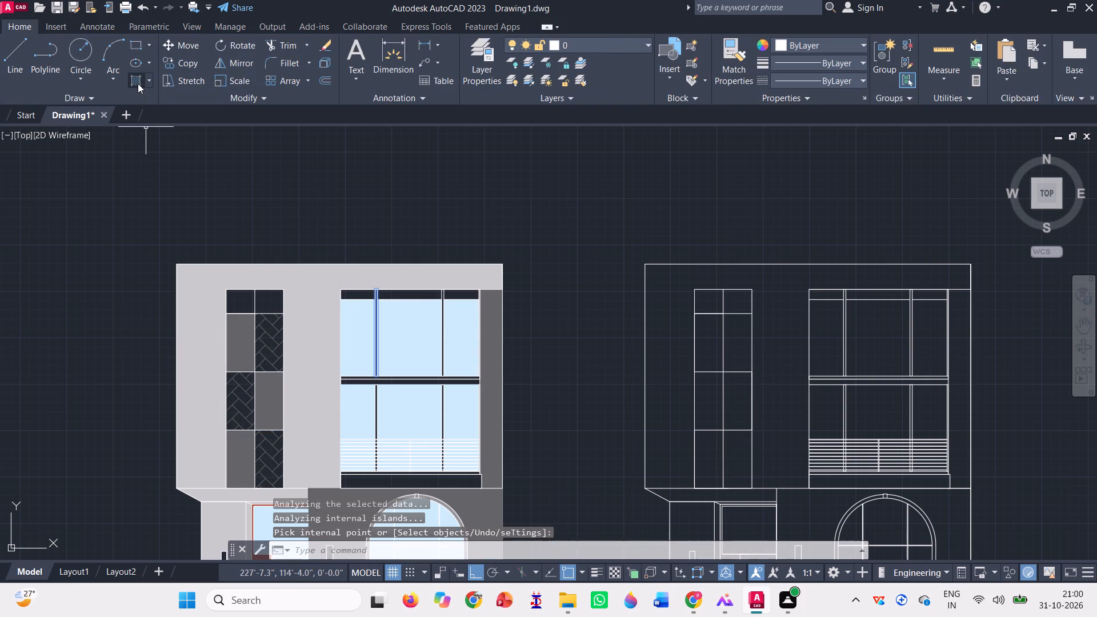
# Start a new AR-HBONE hatch in the two short panels at the top of the first elevation's narrow strip.
pyautogui.click(138, 84)
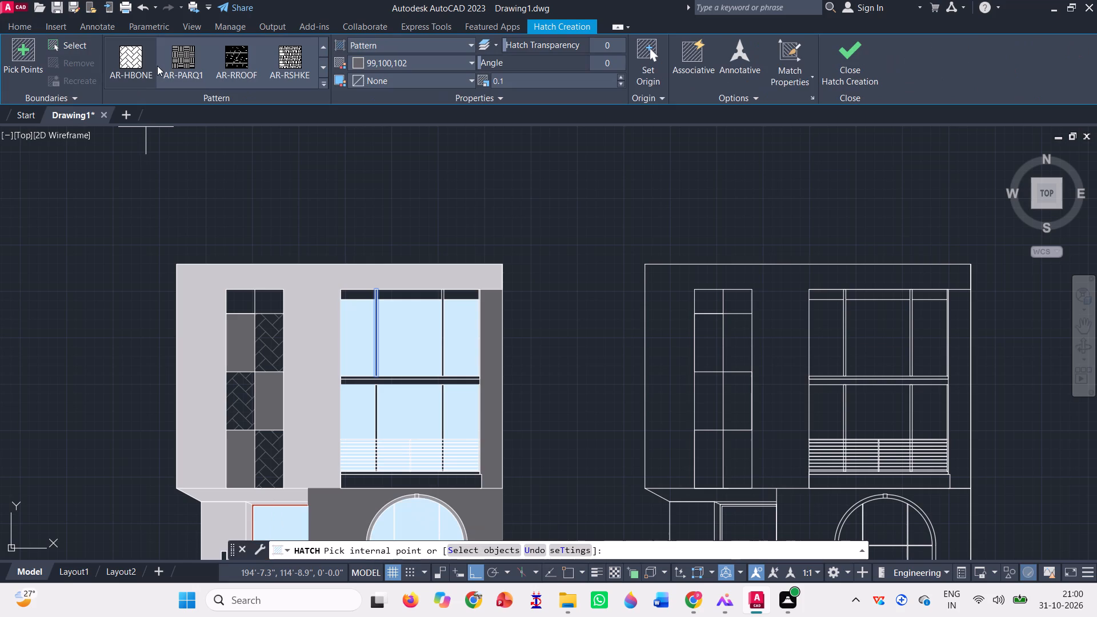
pyautogui.scroll(3, 158, 63)
pyautogui.scroll(-2, 158, 63)
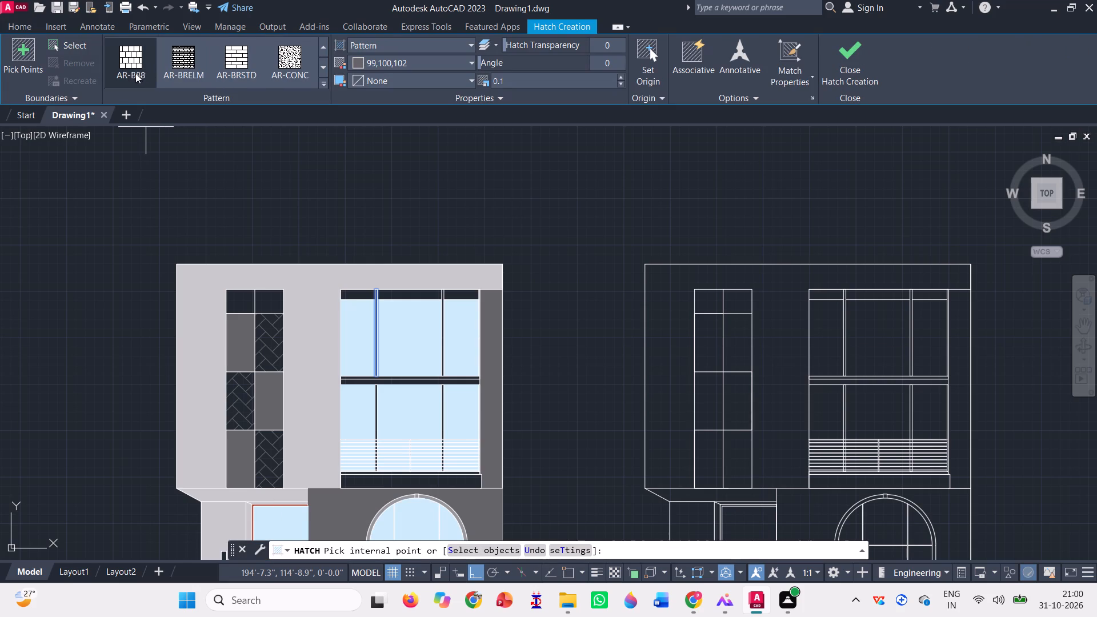
pyautogui.scroll(-1, 135, 71)
pyautogui.click(133, 59)
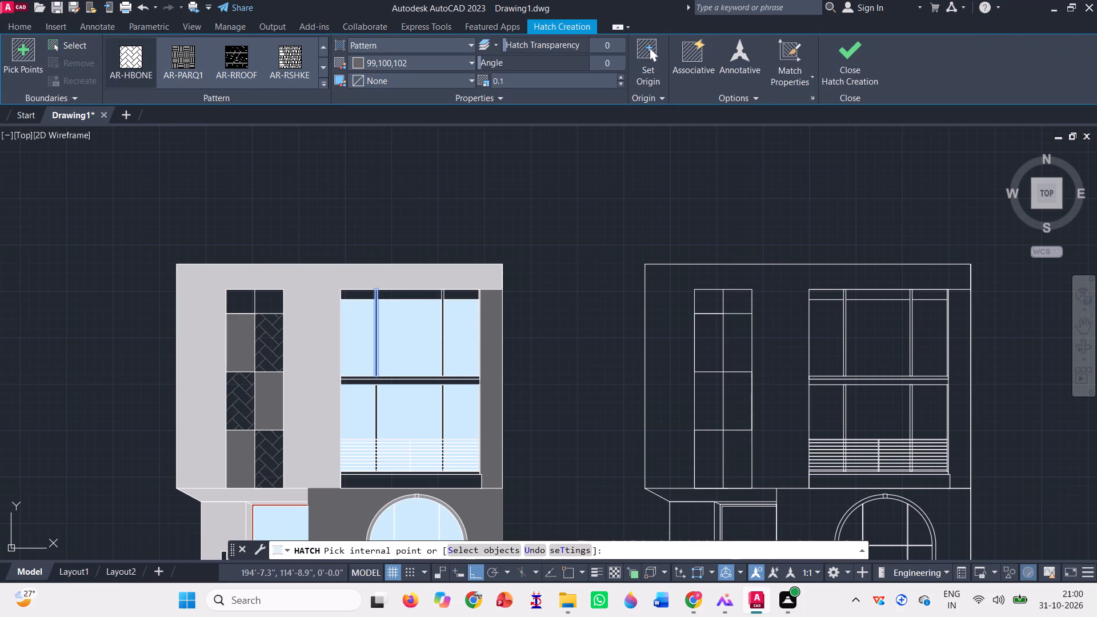
pyautogui.click(247, 302)
pyautogui.click(275, 299)
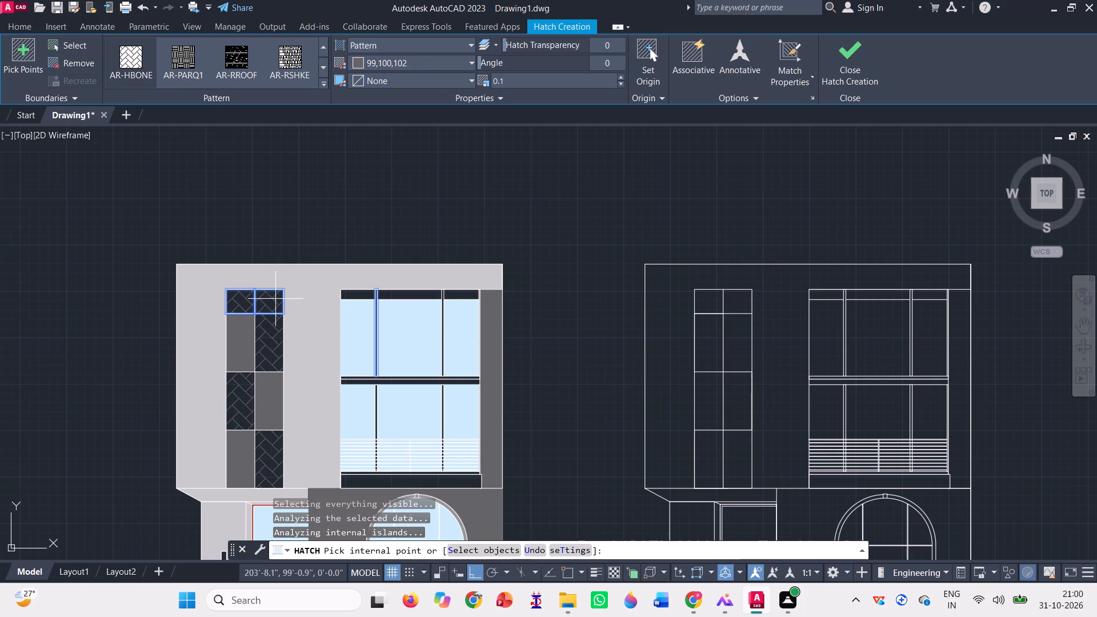
# Add the three narrow bands above the first elevation's upper window panes to the herringbone hatch.
pyautogui.scroll(3, 422, 284)
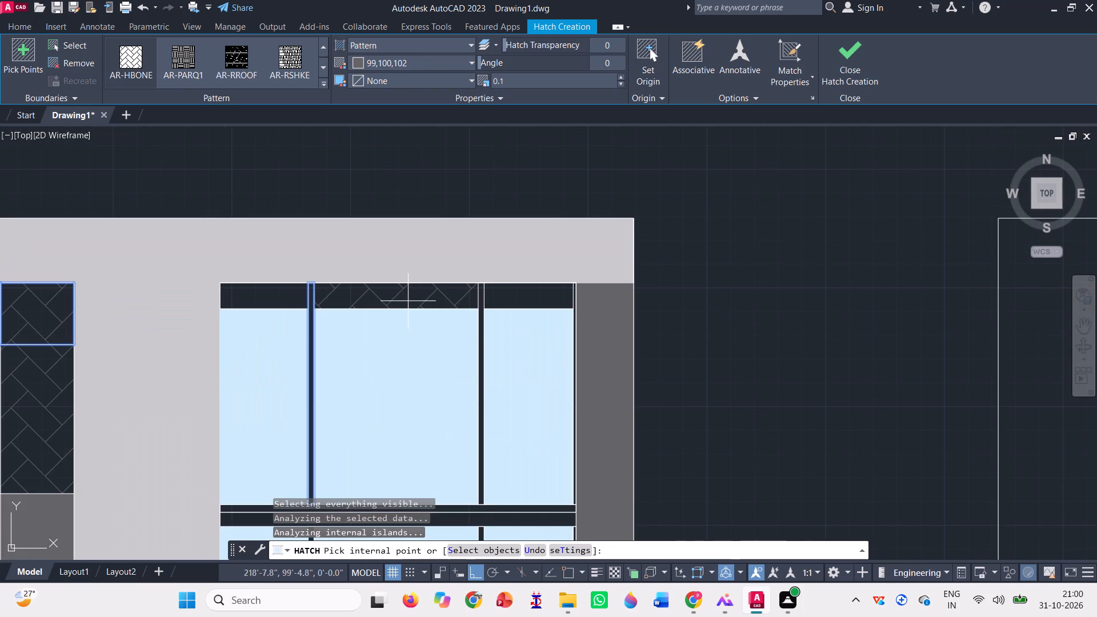
pyautogui.click(407, 298)
pyautogui.click(521, 290)
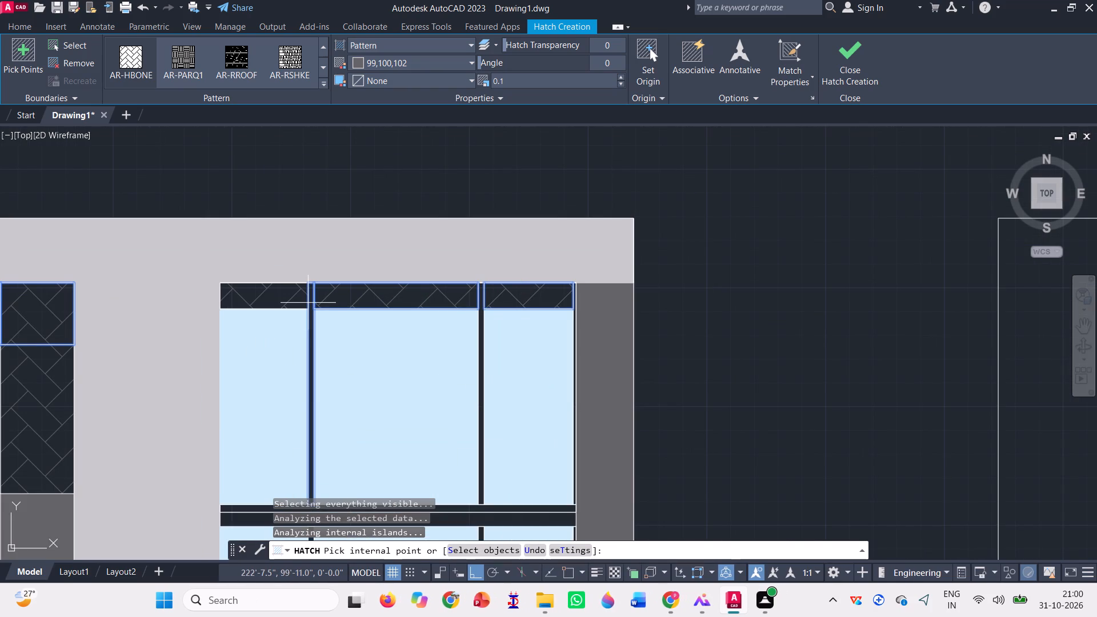
pyautogui.scroll(1, 308, 303)
pyautogui.click(274, 305)
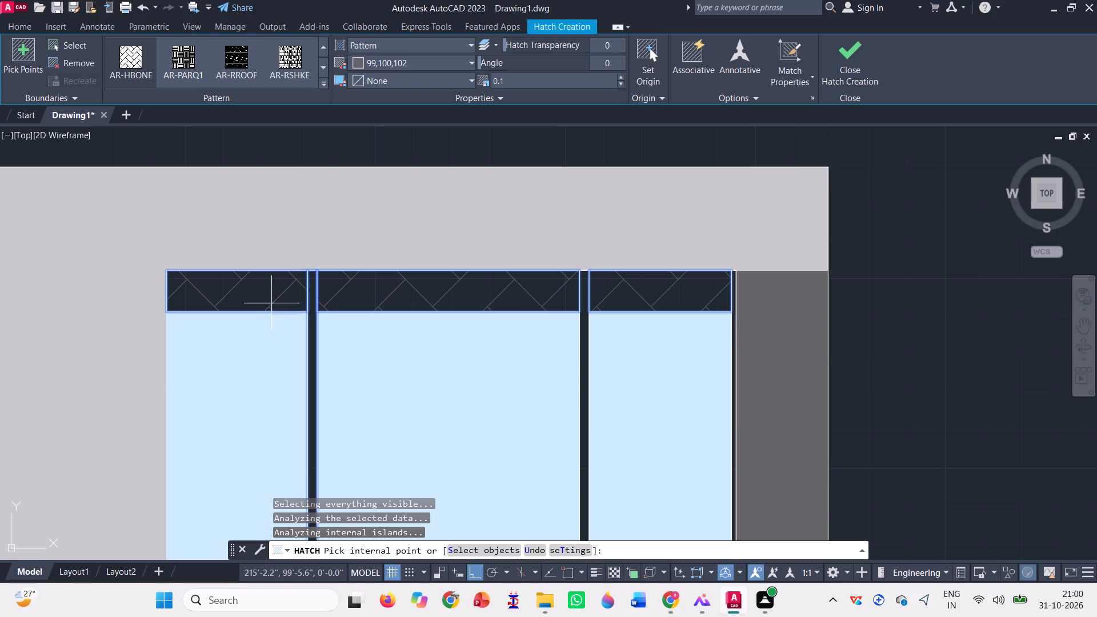
pyautogui.scroll(-4, 274, 301)
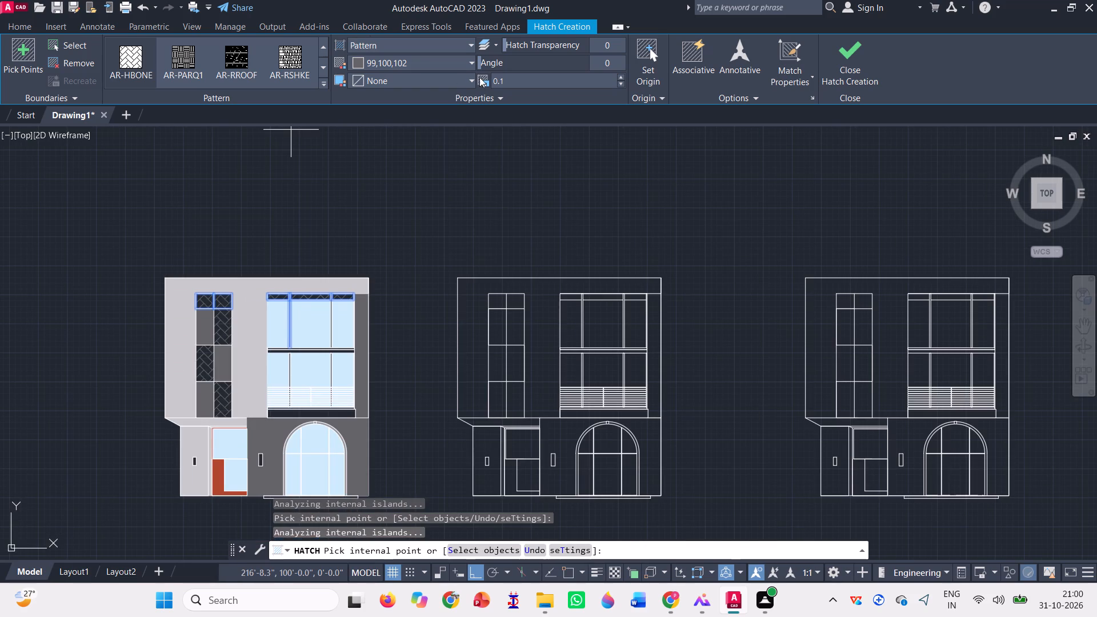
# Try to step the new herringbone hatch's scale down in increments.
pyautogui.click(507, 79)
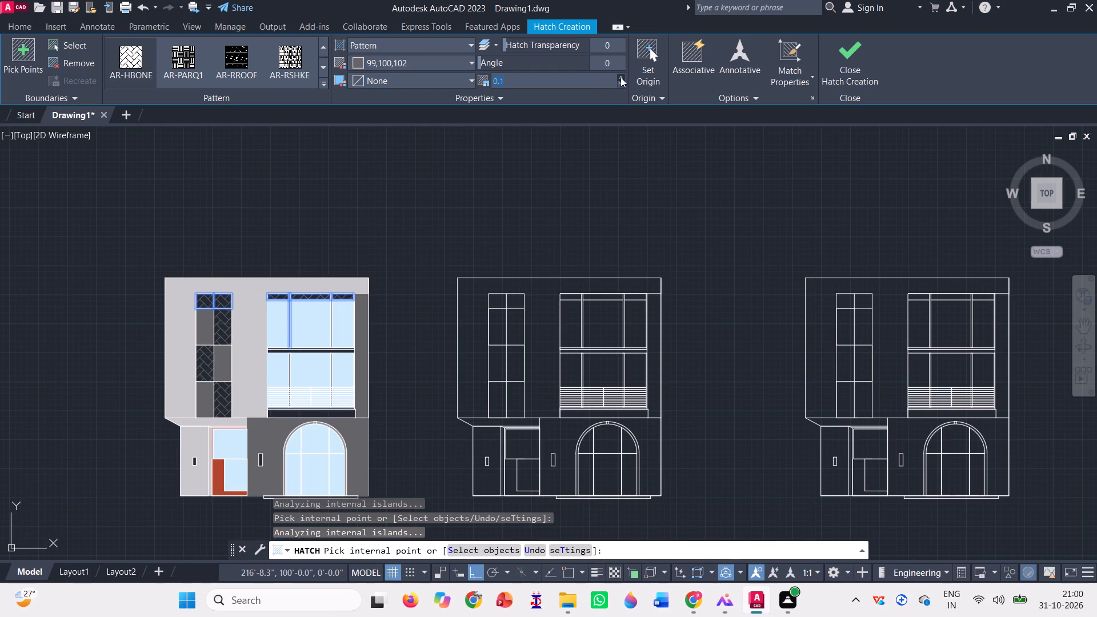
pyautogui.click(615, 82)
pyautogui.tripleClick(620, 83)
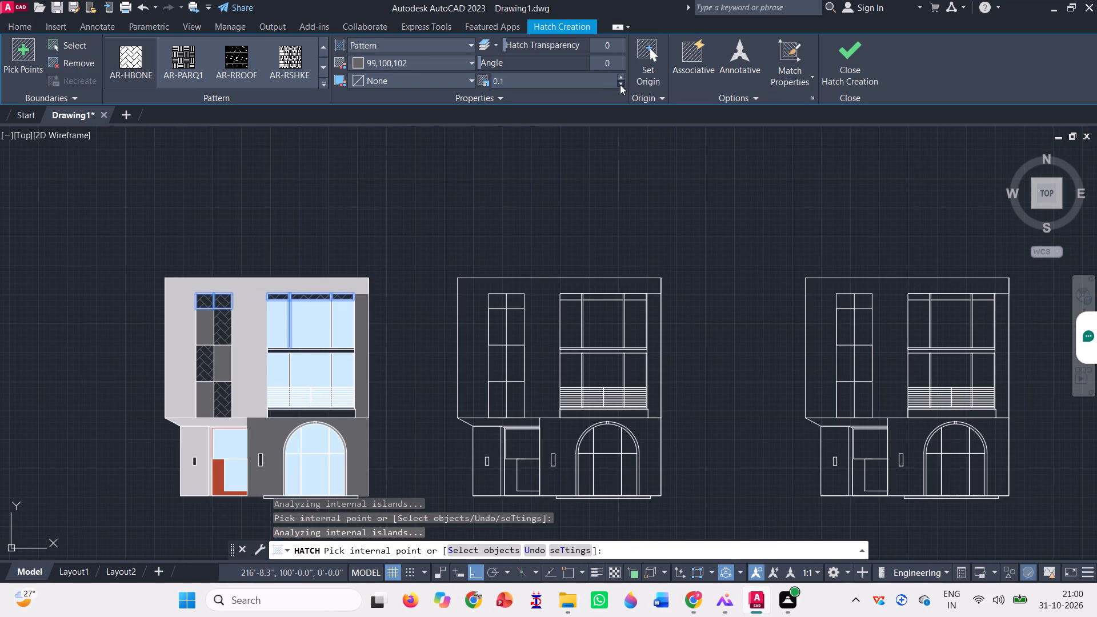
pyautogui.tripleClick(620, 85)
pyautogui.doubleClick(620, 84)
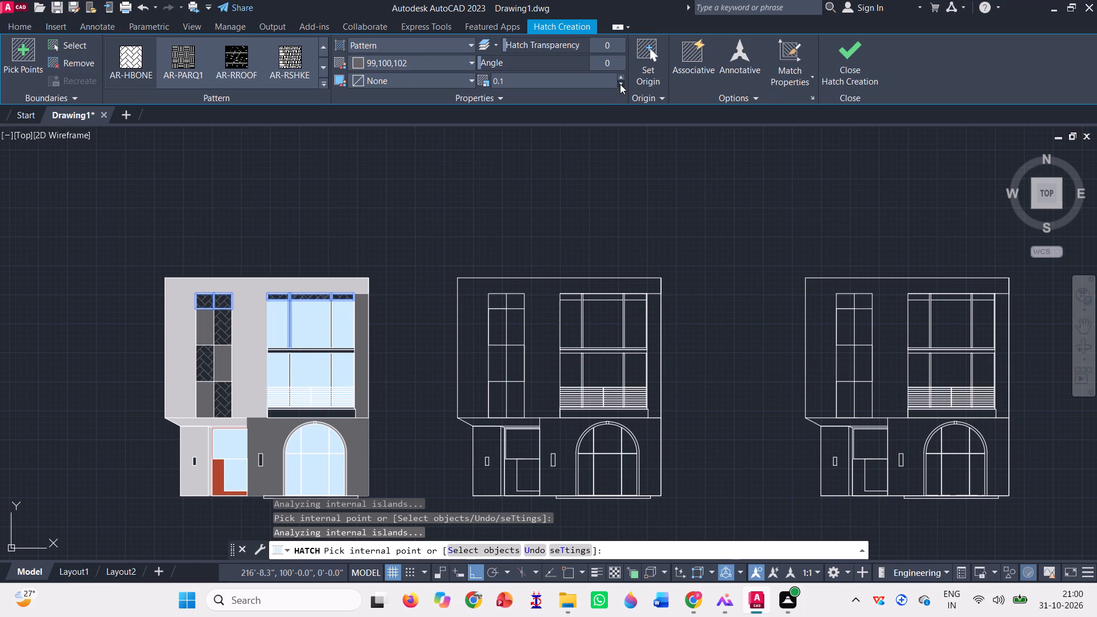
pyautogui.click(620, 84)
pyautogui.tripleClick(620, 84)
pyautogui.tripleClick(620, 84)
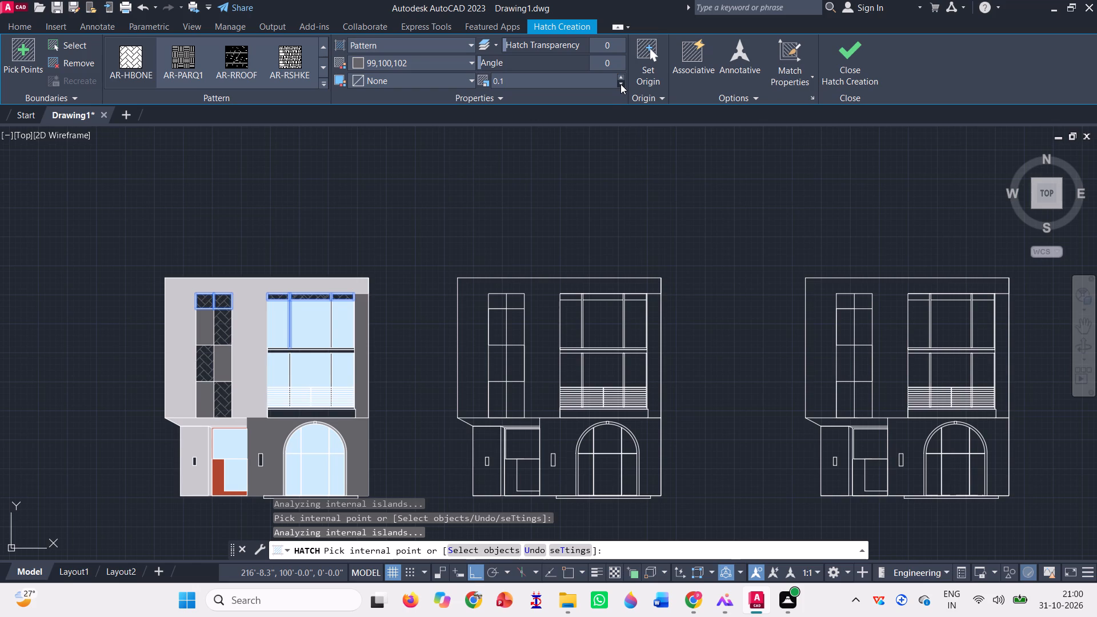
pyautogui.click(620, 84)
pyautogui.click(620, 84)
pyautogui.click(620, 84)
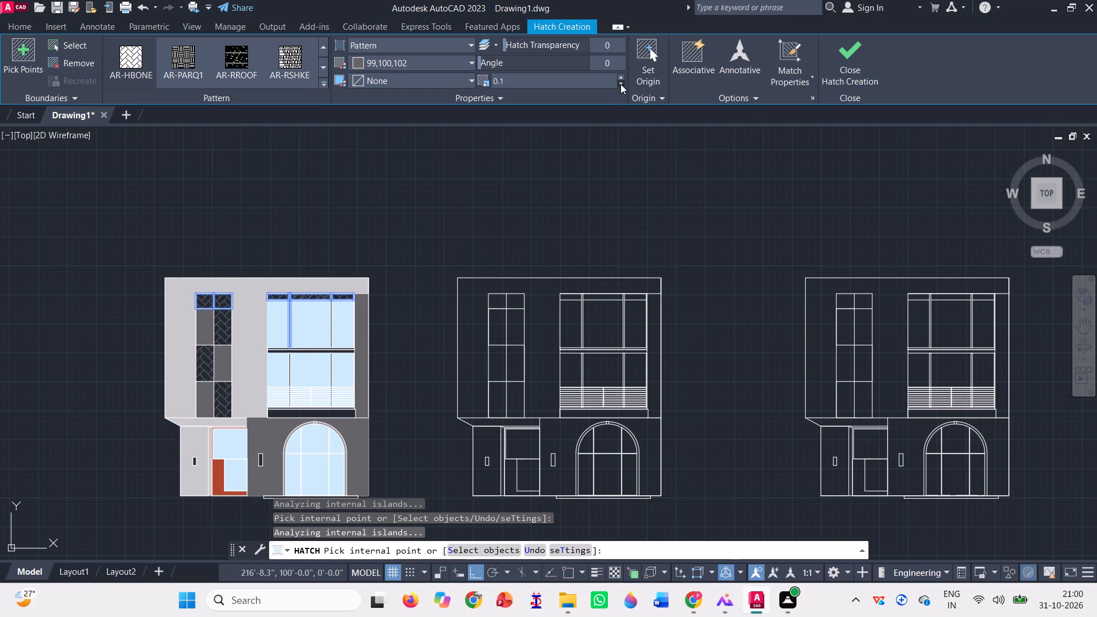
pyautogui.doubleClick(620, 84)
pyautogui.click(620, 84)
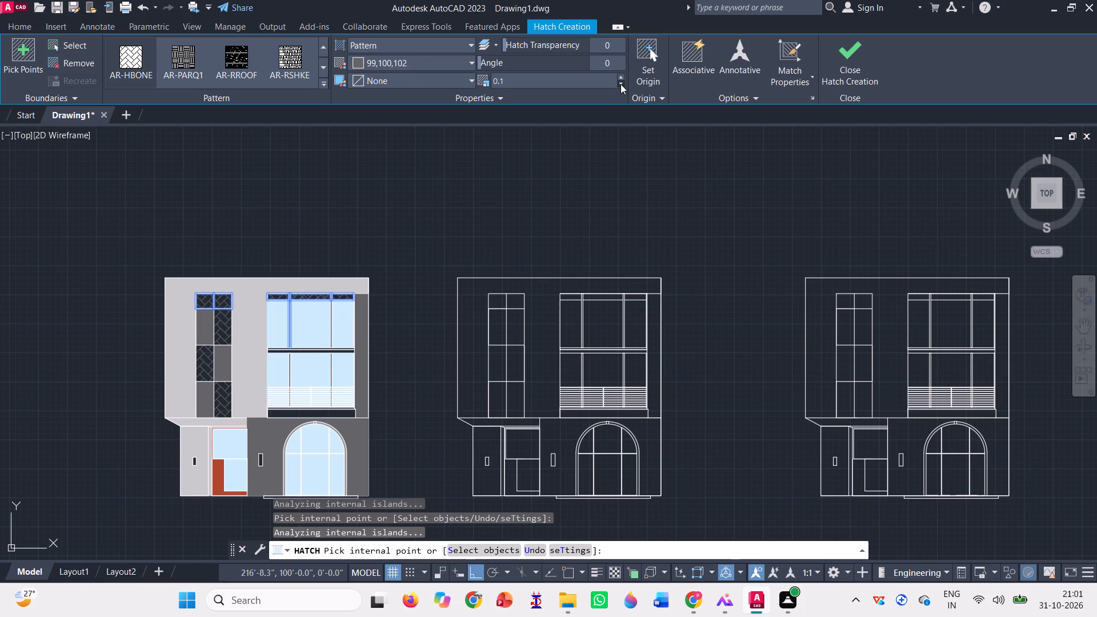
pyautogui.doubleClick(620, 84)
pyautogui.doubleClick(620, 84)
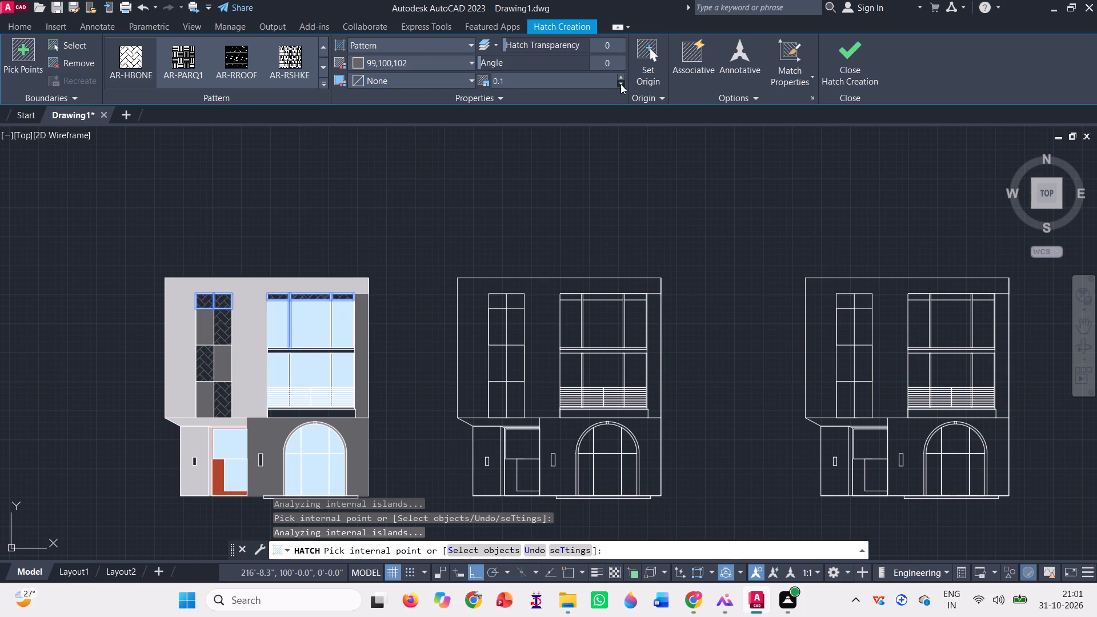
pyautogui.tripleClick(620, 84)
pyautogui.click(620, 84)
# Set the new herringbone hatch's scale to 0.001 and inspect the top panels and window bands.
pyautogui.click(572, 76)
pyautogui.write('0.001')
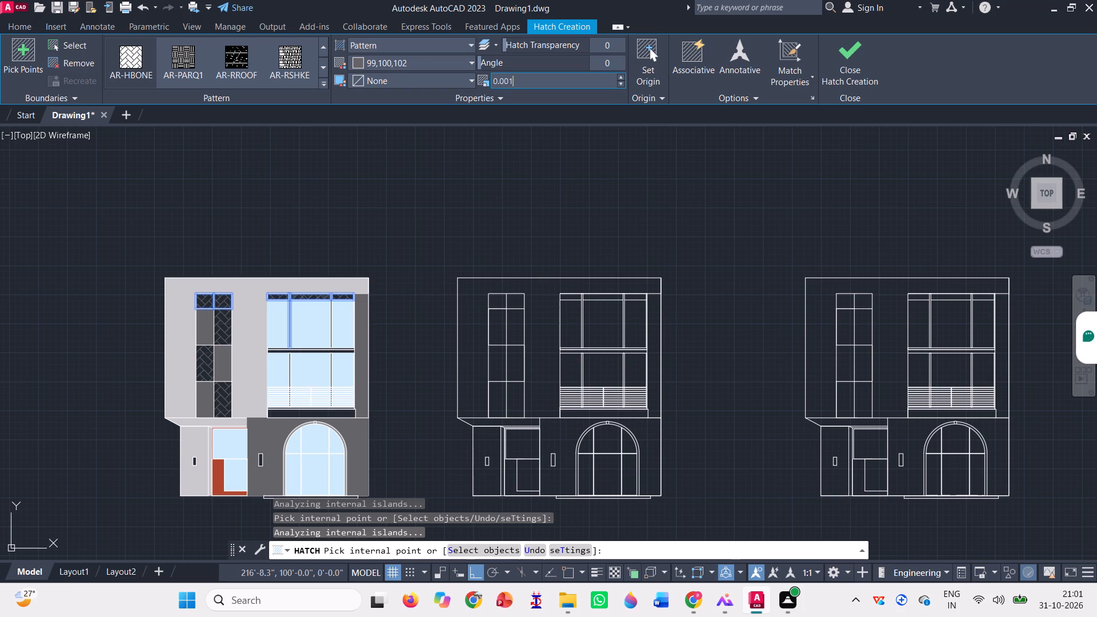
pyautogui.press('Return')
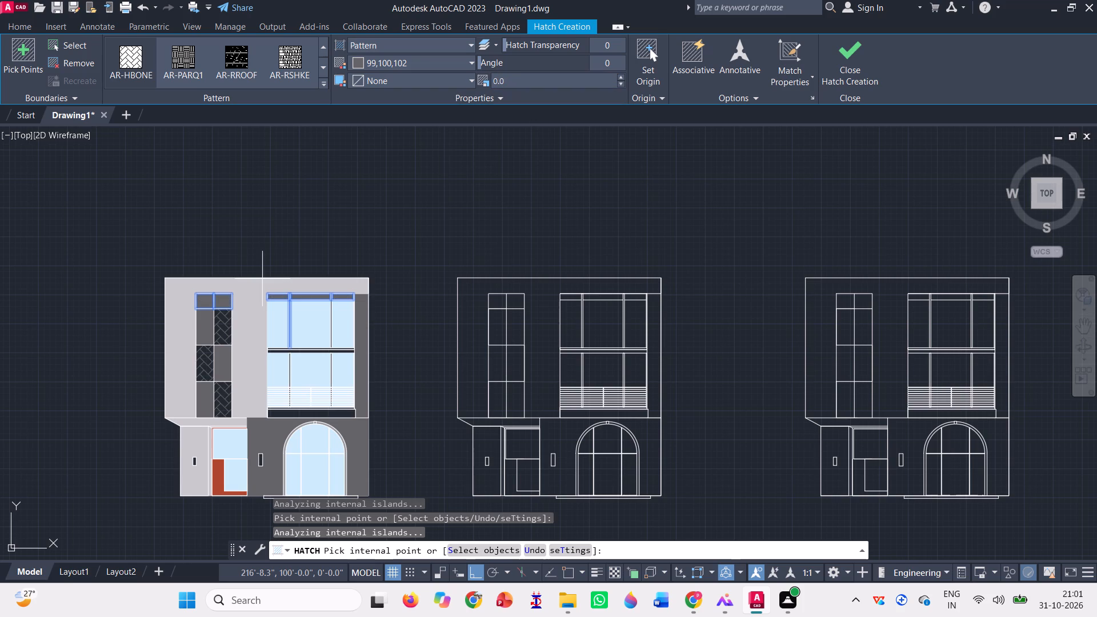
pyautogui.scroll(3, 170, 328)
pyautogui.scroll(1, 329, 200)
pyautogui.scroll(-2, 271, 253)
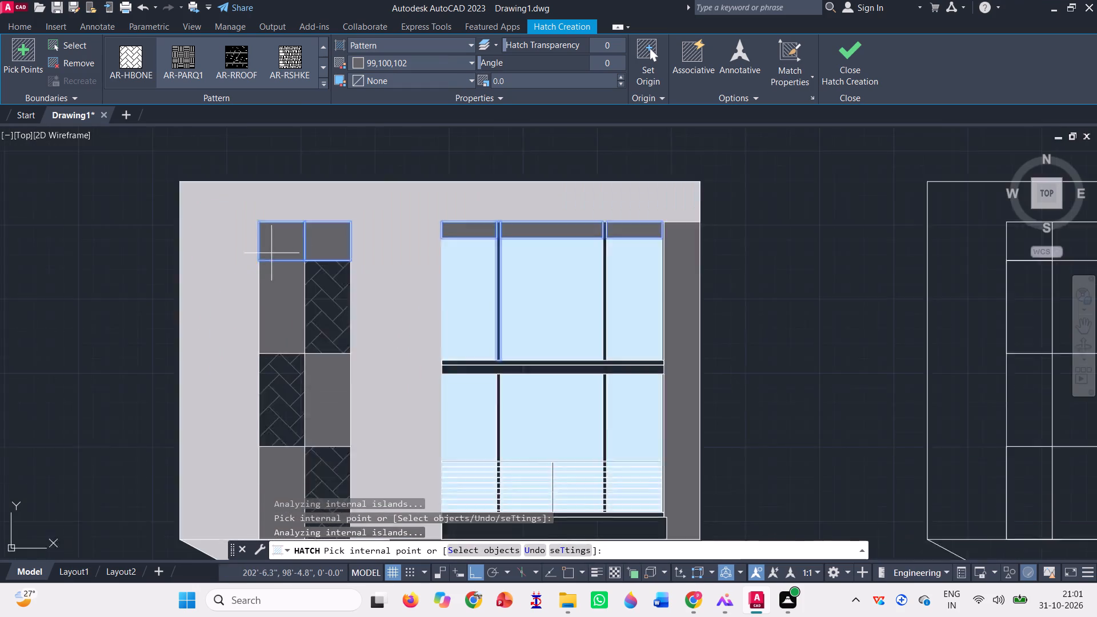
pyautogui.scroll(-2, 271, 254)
# Set the new herringbone hatch's scale to 0.01.
pyautogui.click(518, 81)
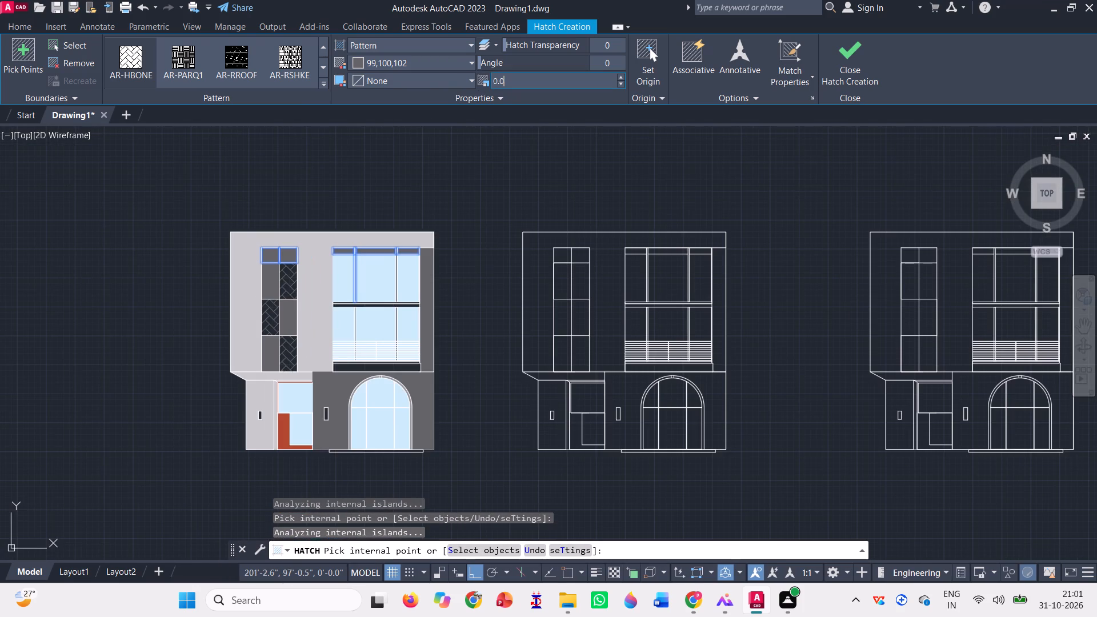
pyautogui.press('BackSpace')
pyautogui.write('0.01')
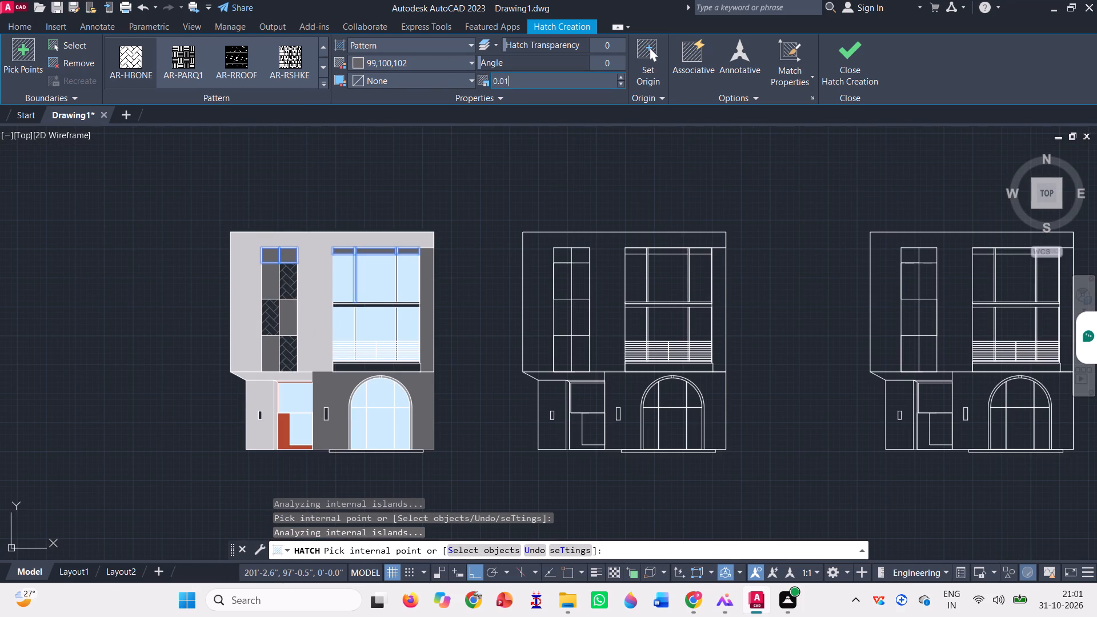
pyautogui.press('Return')
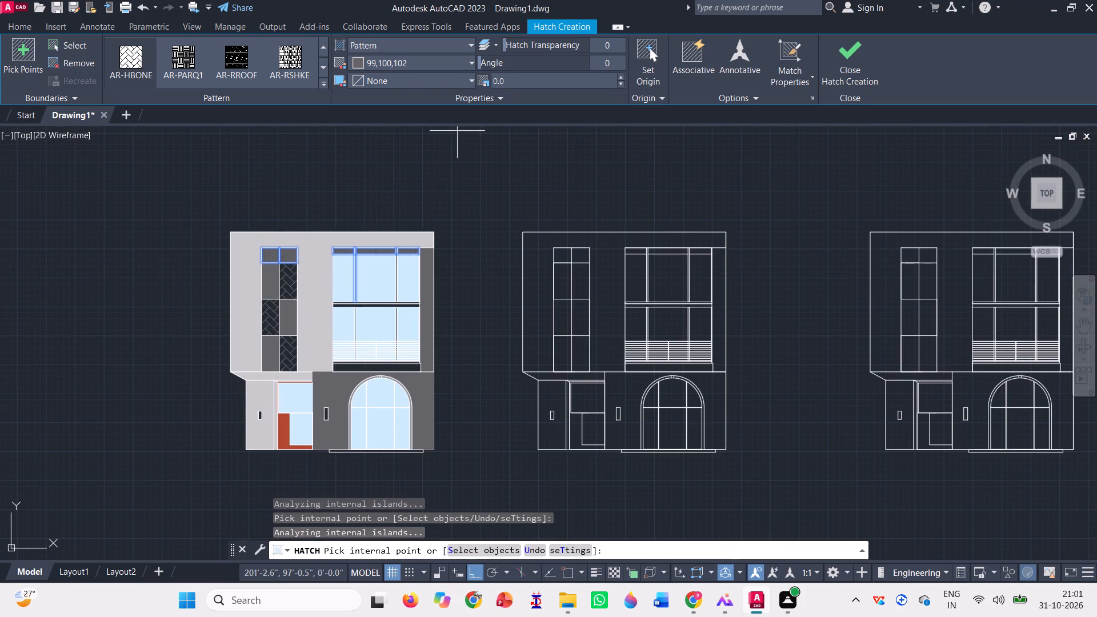
# Inspect the herringbone pattern in the top panels and window bands, and finish the hatch.
pyautogui.scroll(3, 256, 247)
pyautogui.scroll(3, 314, 266)
pyautogui.scroll(-4, 161, 303)
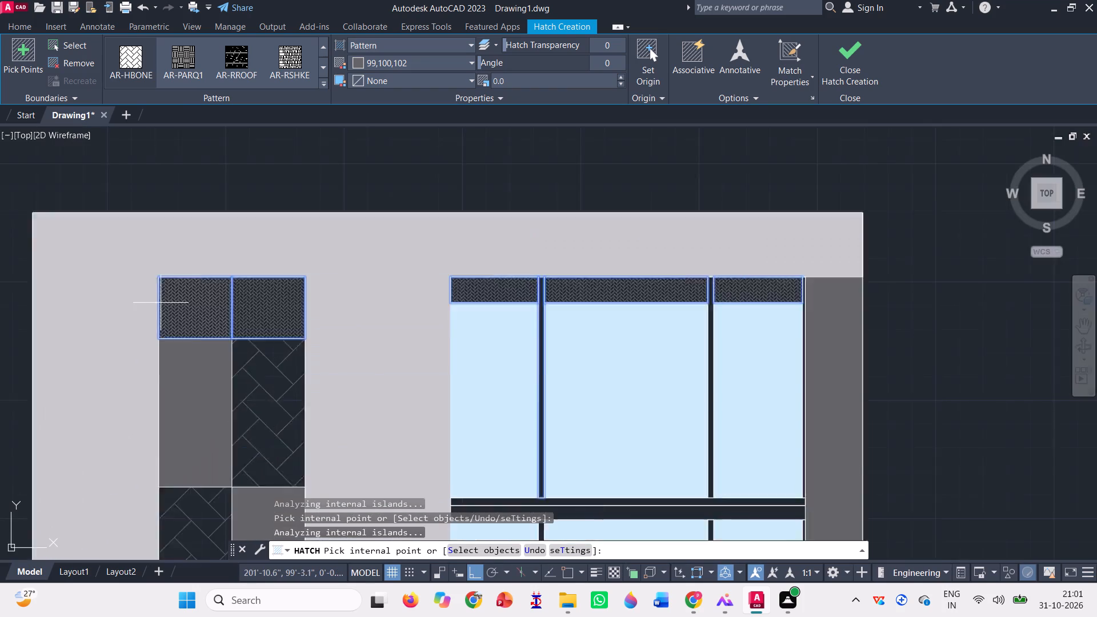
pyautogui.scroll(-1, 189, 305)
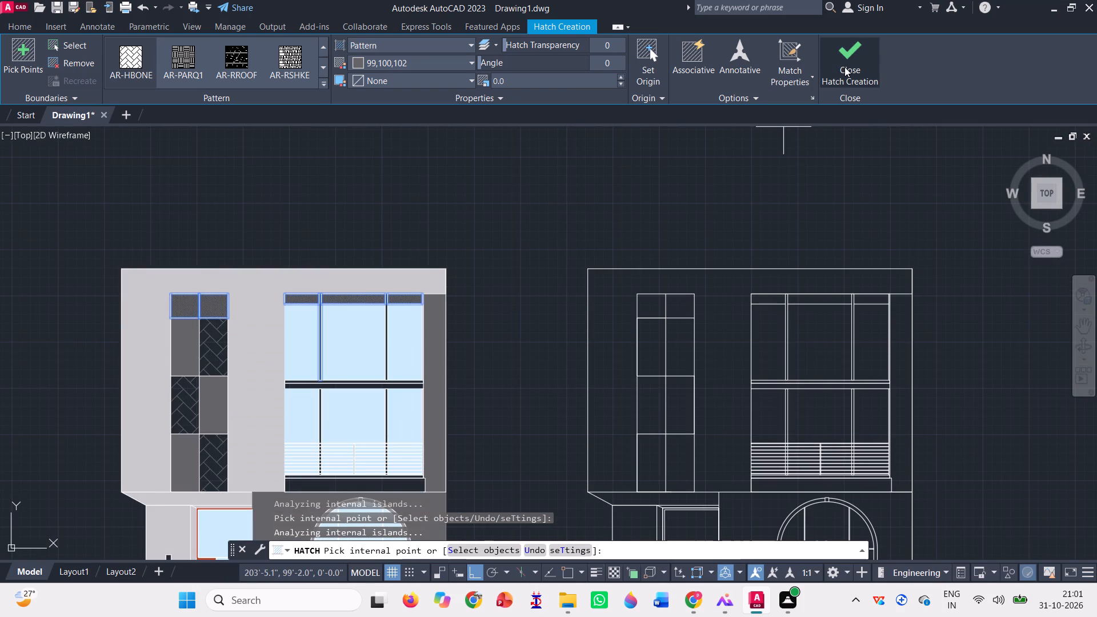
pyautogui.click(844, 67)
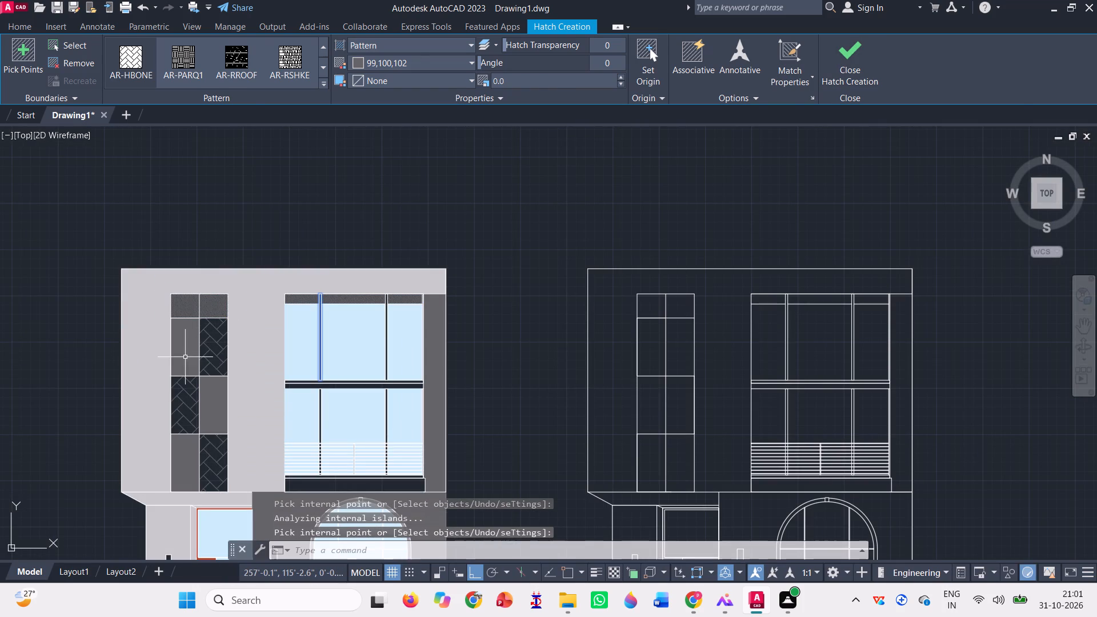
# Set the scale of the coarse herringbone hatch on the first elevation's three staggered panels to 0.01.
pyautogui.click(207, 347)
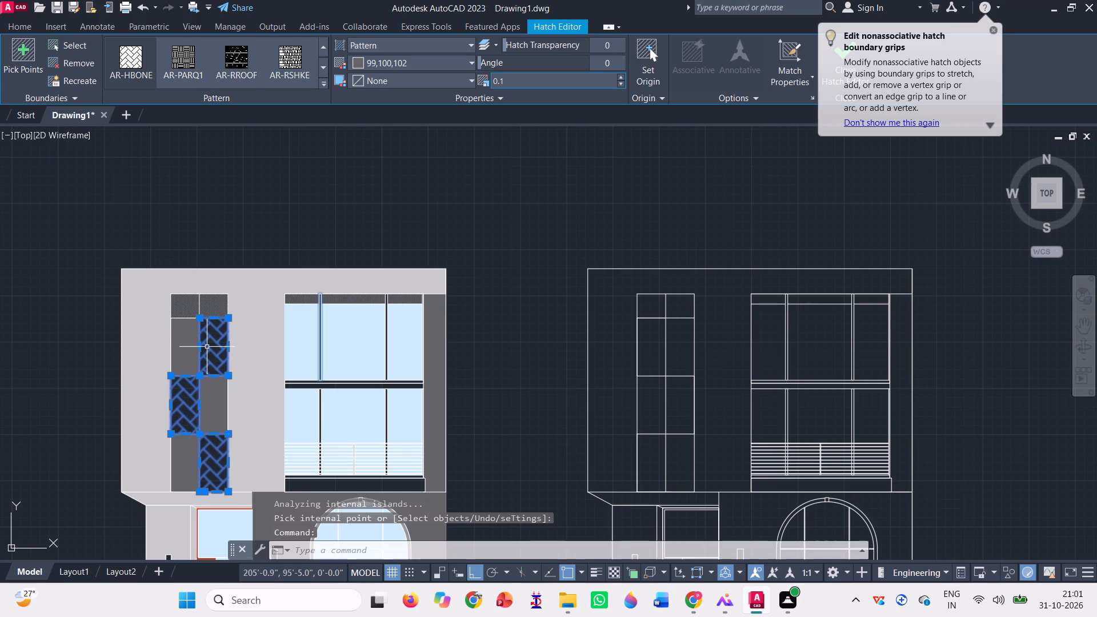
pyautogui.click(502, 80)
pyautogui.click(508, 78)
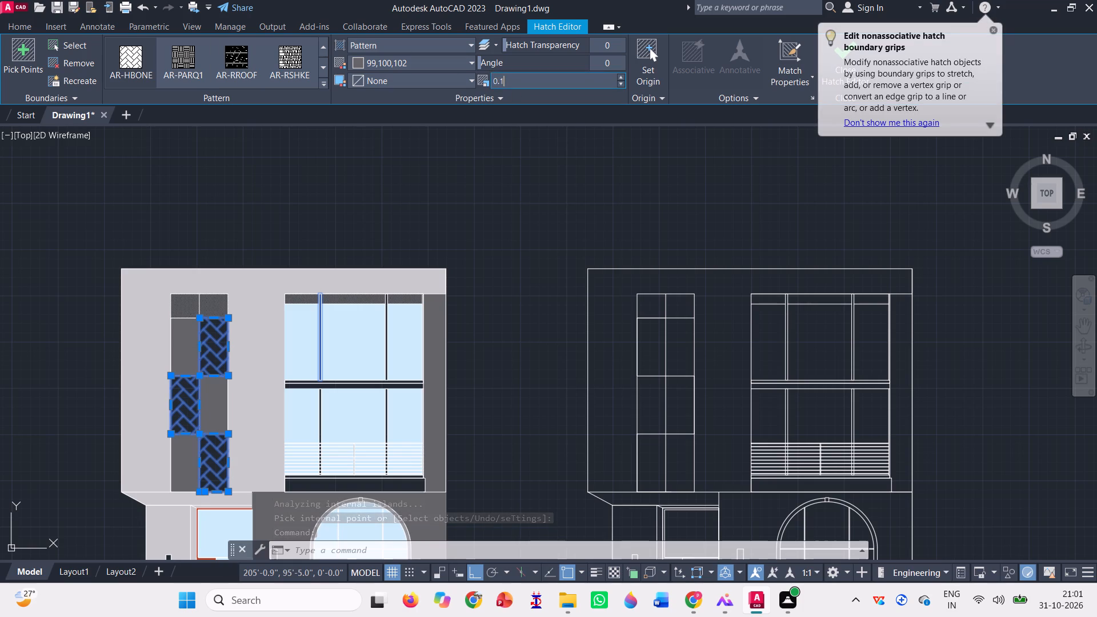
pyautogui.press('BackSpace')
pyautogui.press('BackSpace')
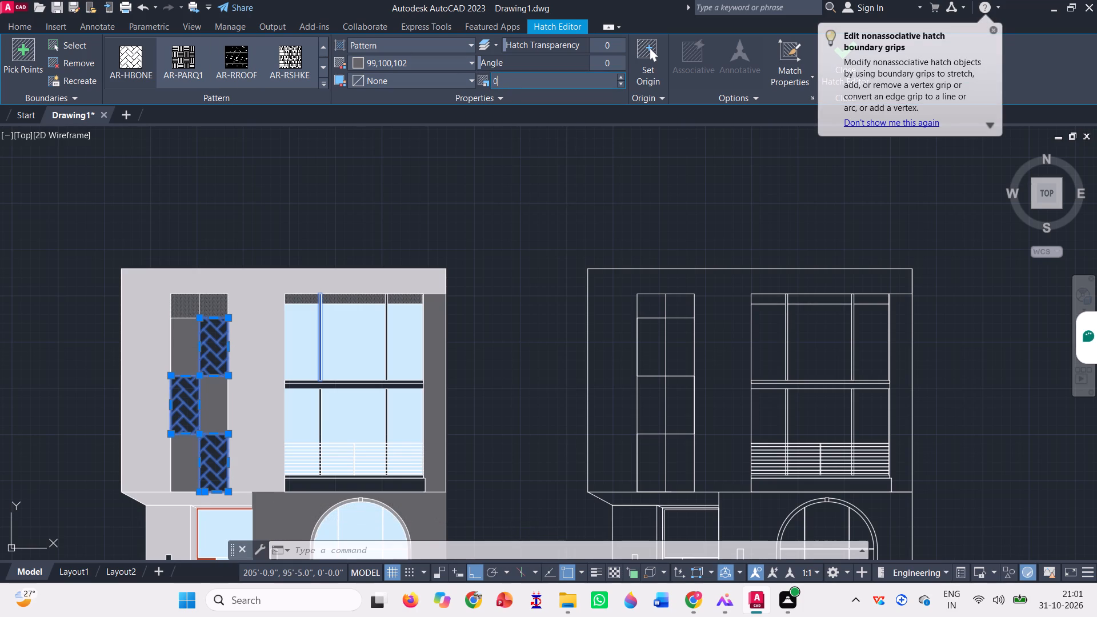
pyautogui.write('.0')
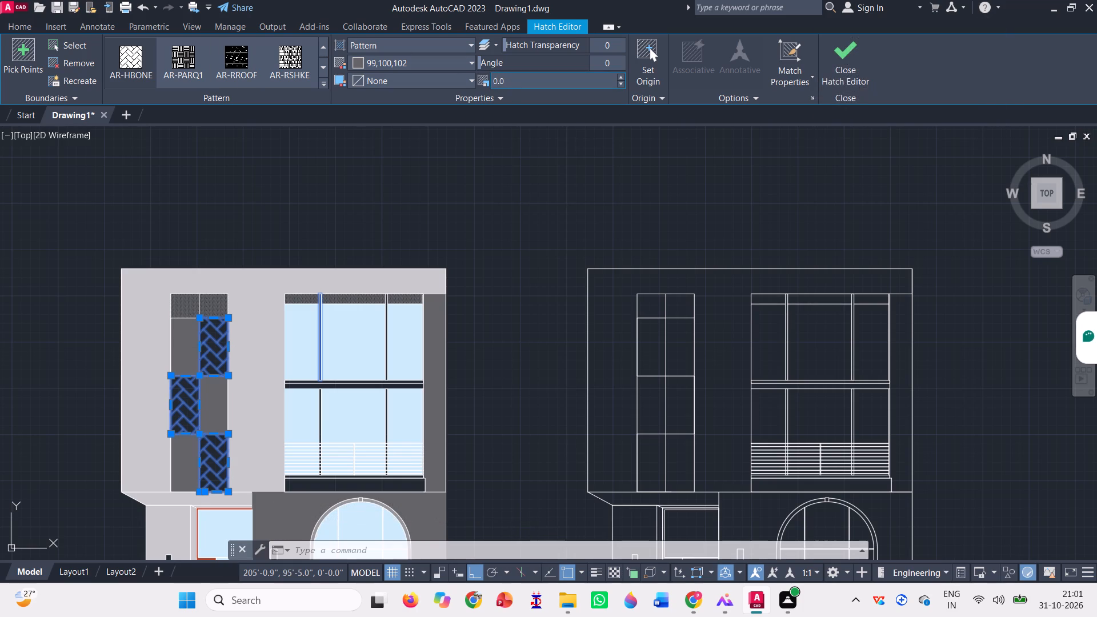
pyautogui.press('1')
pyautogui.press('Return')
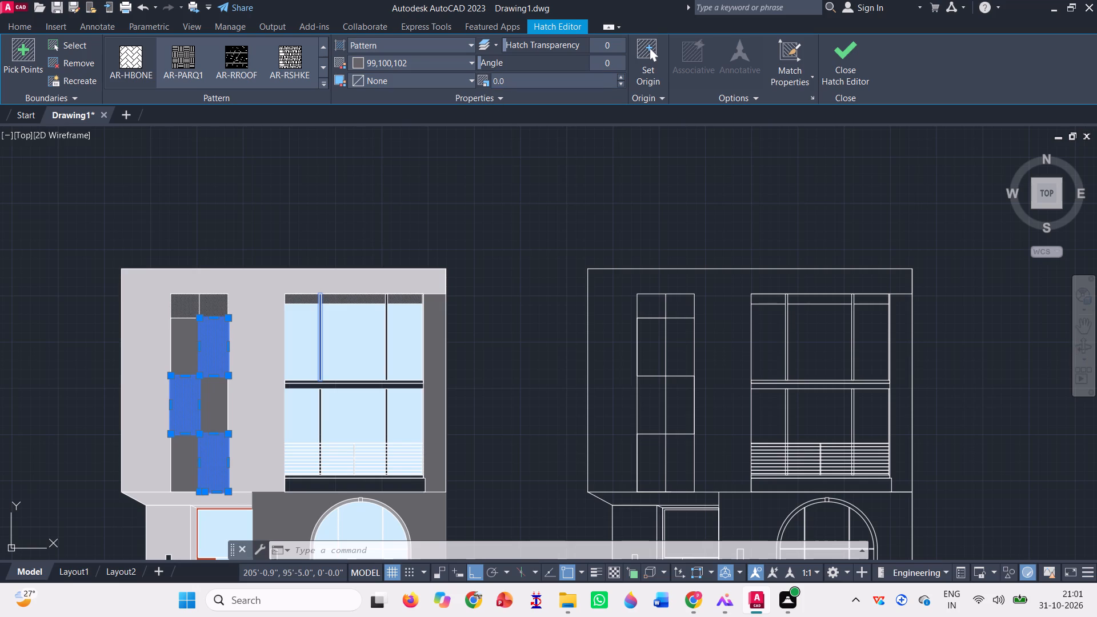
pyautogui.click(861, 83)
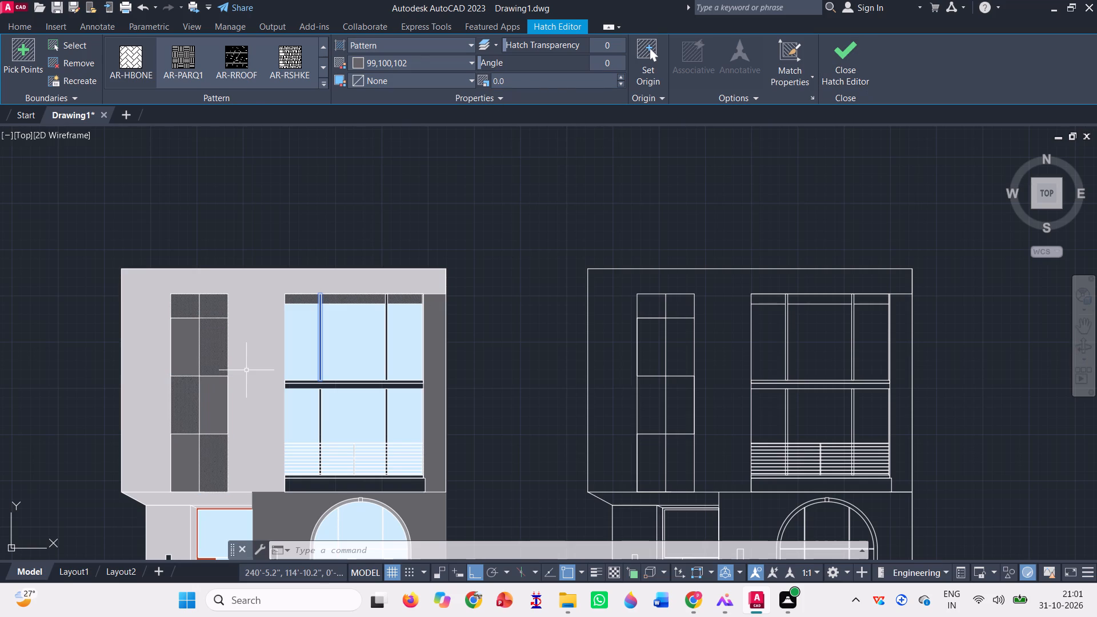
pyautogui.scroll(3, 217, 336)
pyautogui.scroll(-3, 217, 336)
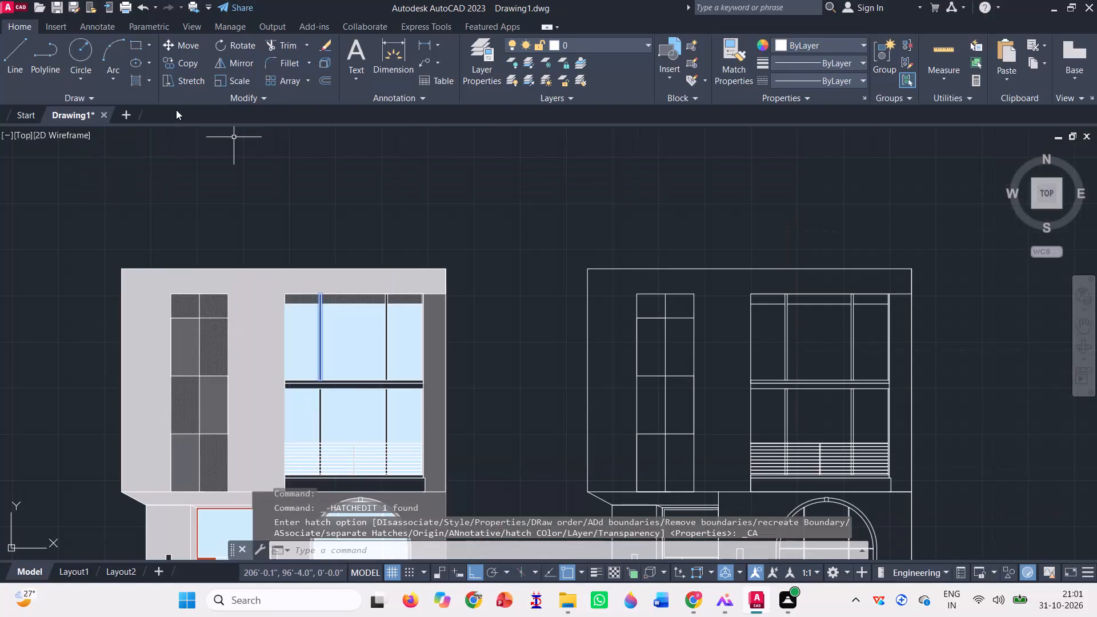
# Start a new fill using the Solid pattern with its colour set to ByLayer.
pyautogui.click(146, 81)
pyautogui.click(147, 130)
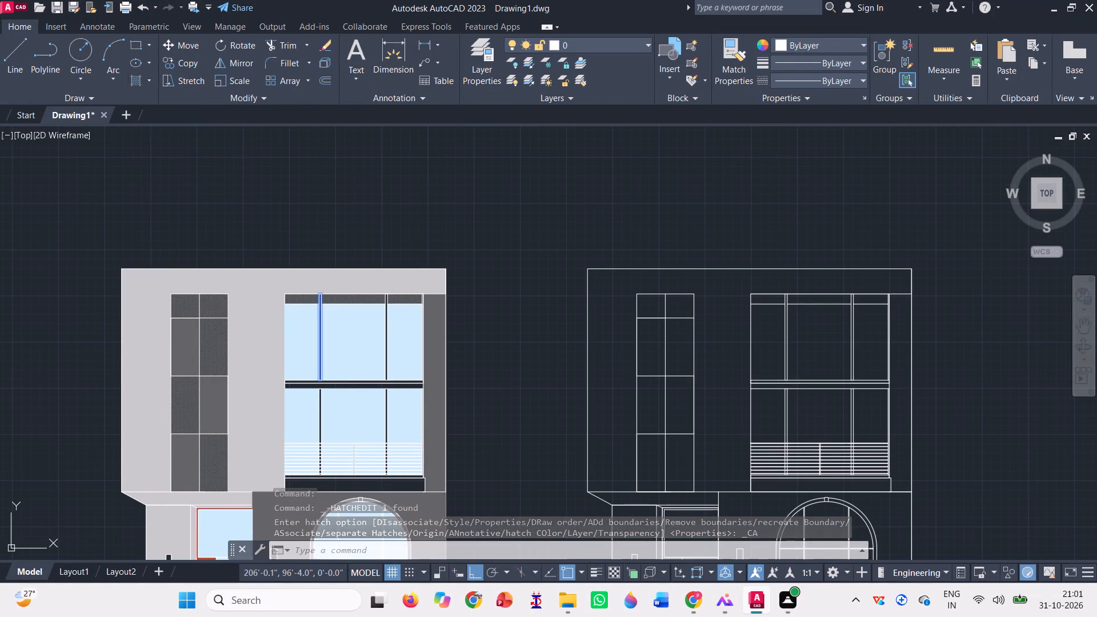
pyautogui.scroll(3, 203, 83)
pyautogui.scroll(3, 163, 57)
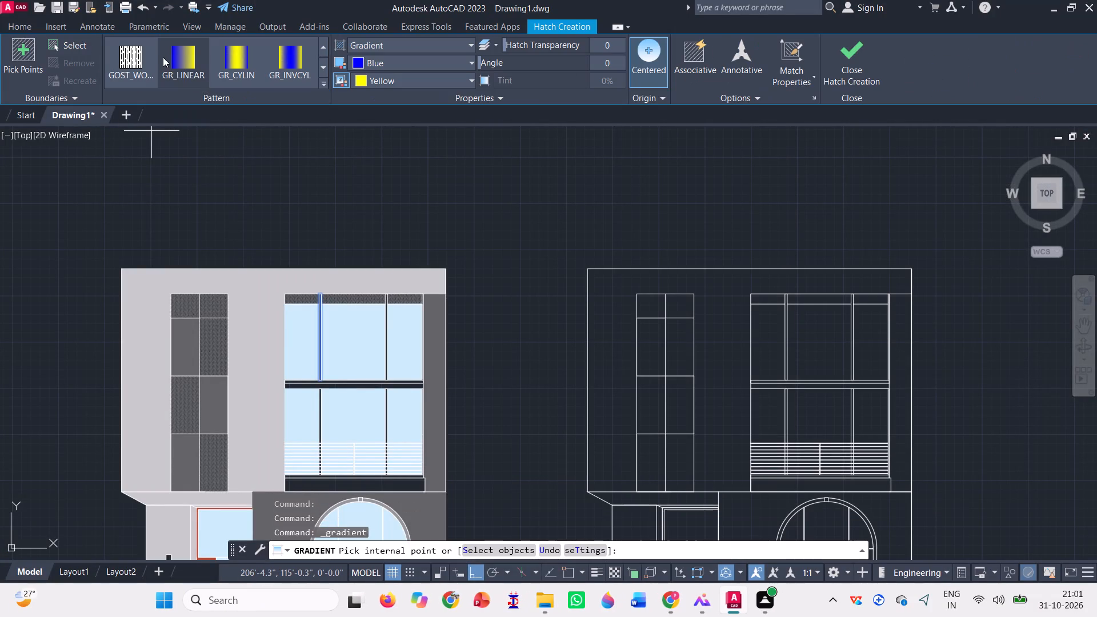
pyautogui.scroll(11, 163, 57)
pyautogui.click(142, 53)
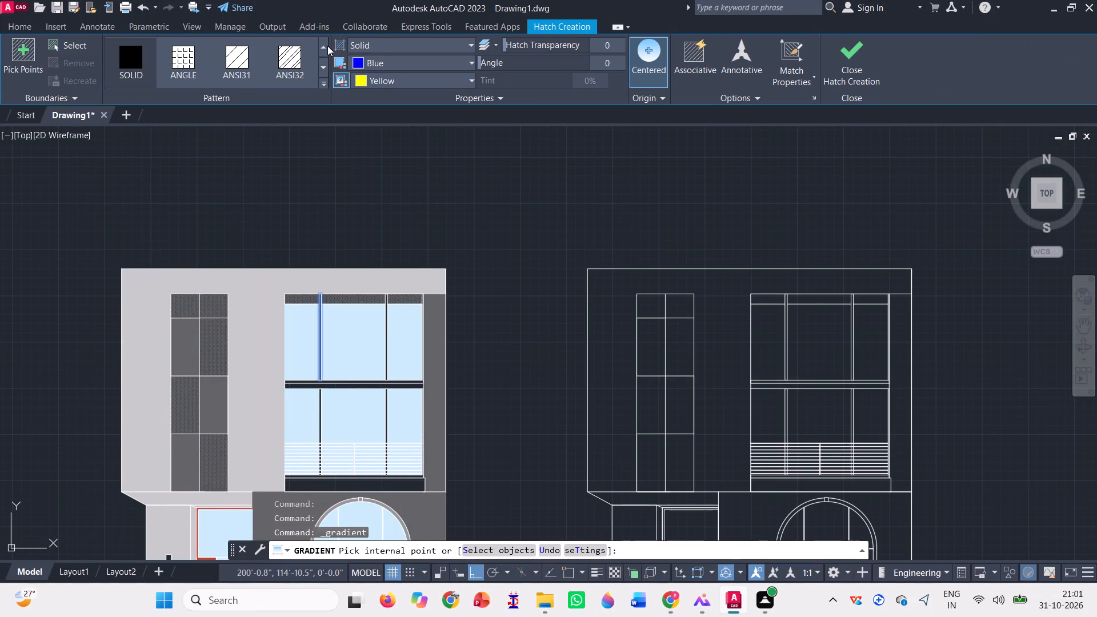
pyautogui.click(387, 65)
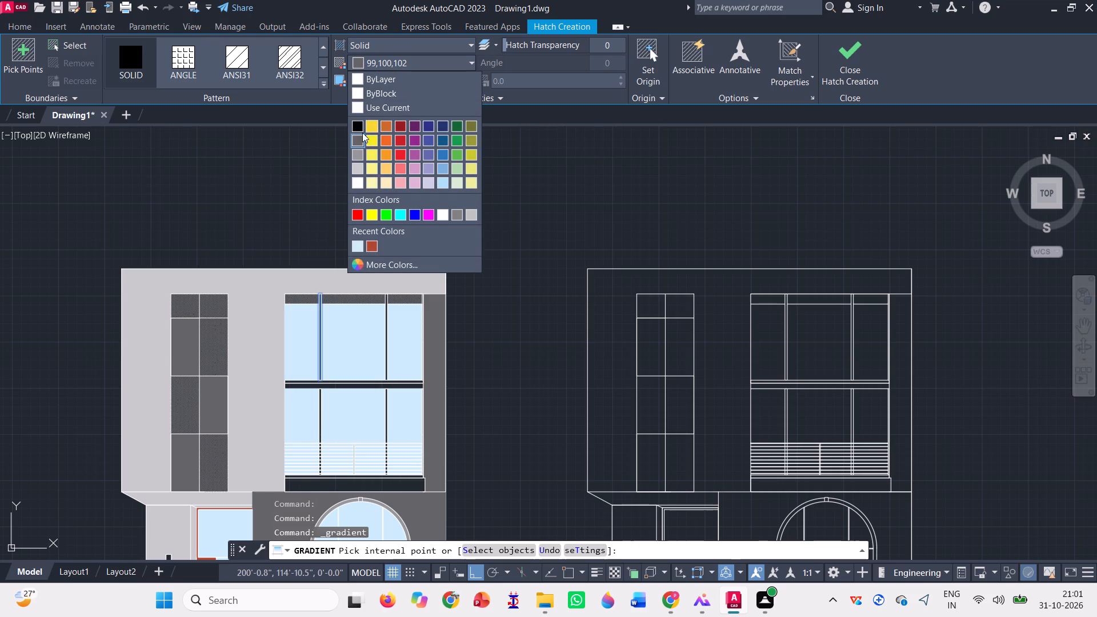
pyautogui.click(360, 81)
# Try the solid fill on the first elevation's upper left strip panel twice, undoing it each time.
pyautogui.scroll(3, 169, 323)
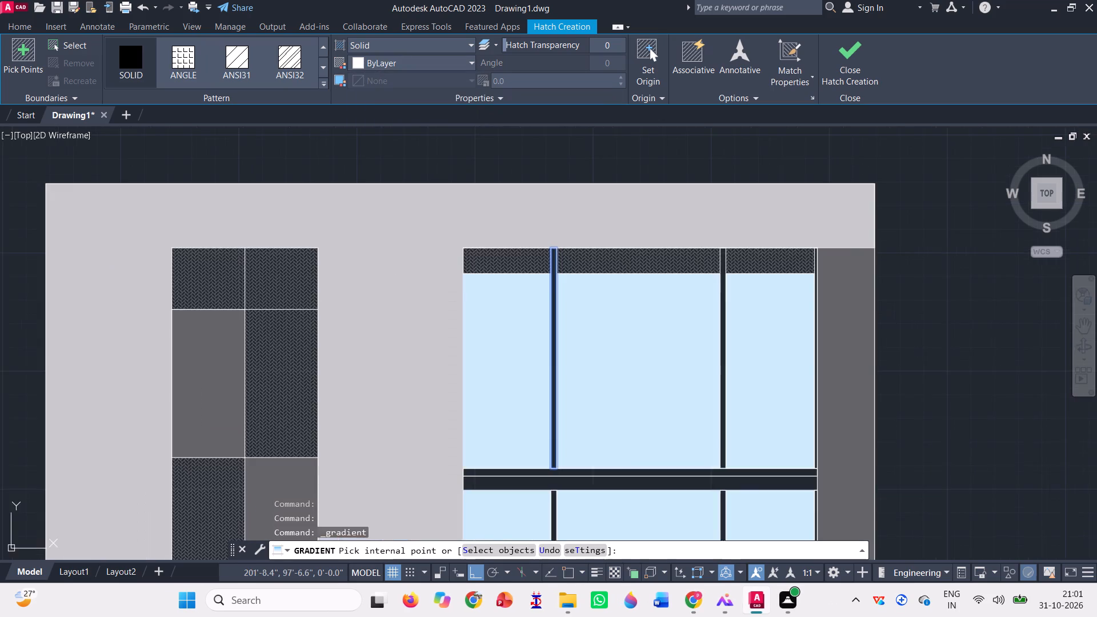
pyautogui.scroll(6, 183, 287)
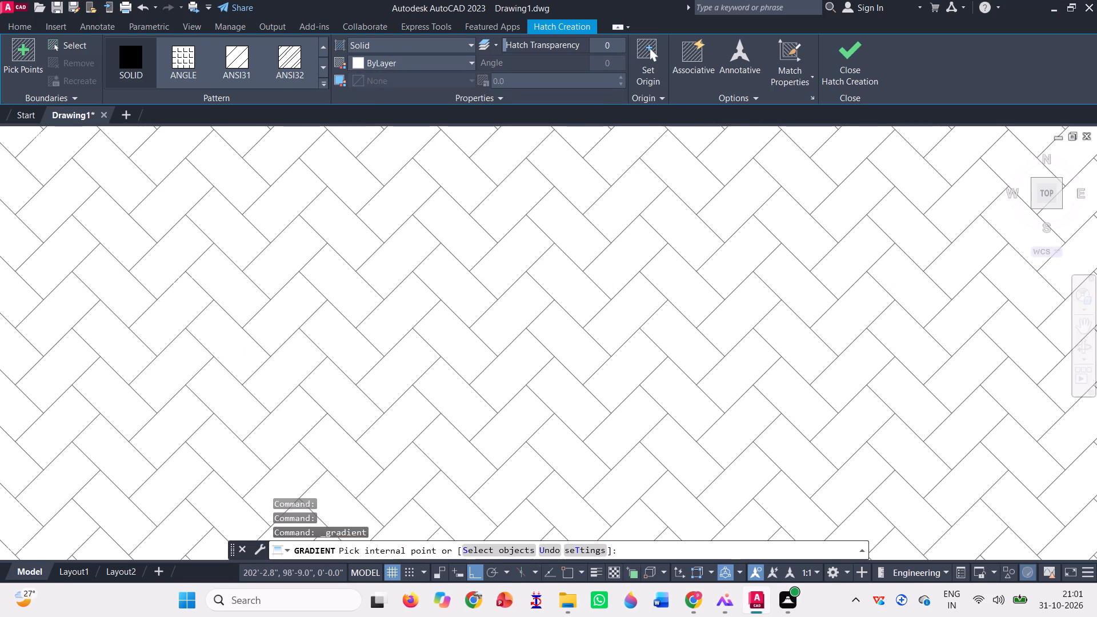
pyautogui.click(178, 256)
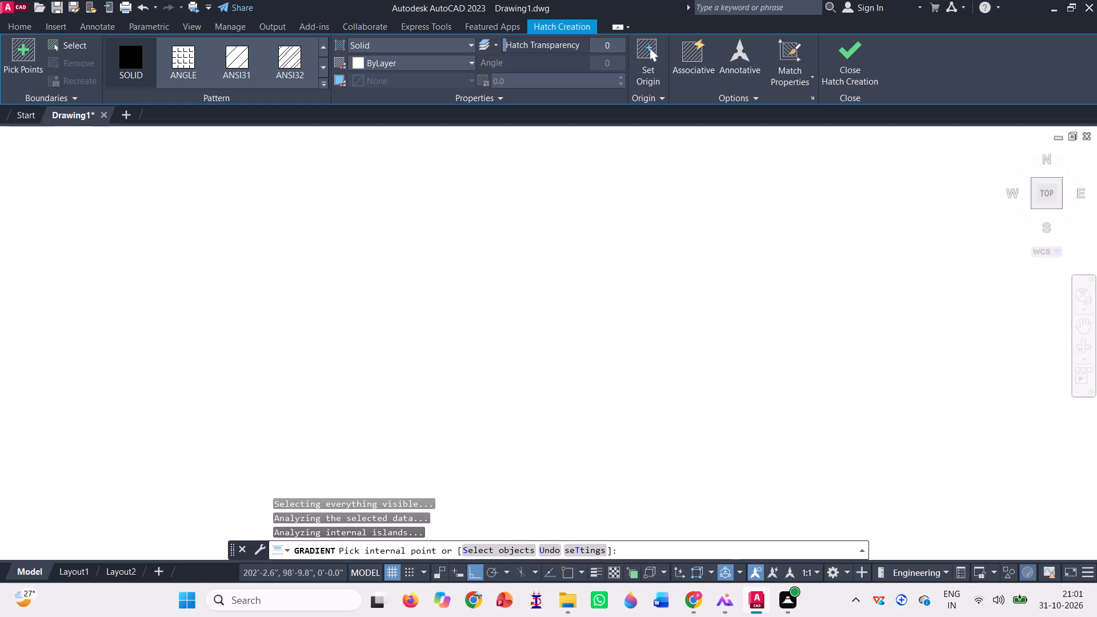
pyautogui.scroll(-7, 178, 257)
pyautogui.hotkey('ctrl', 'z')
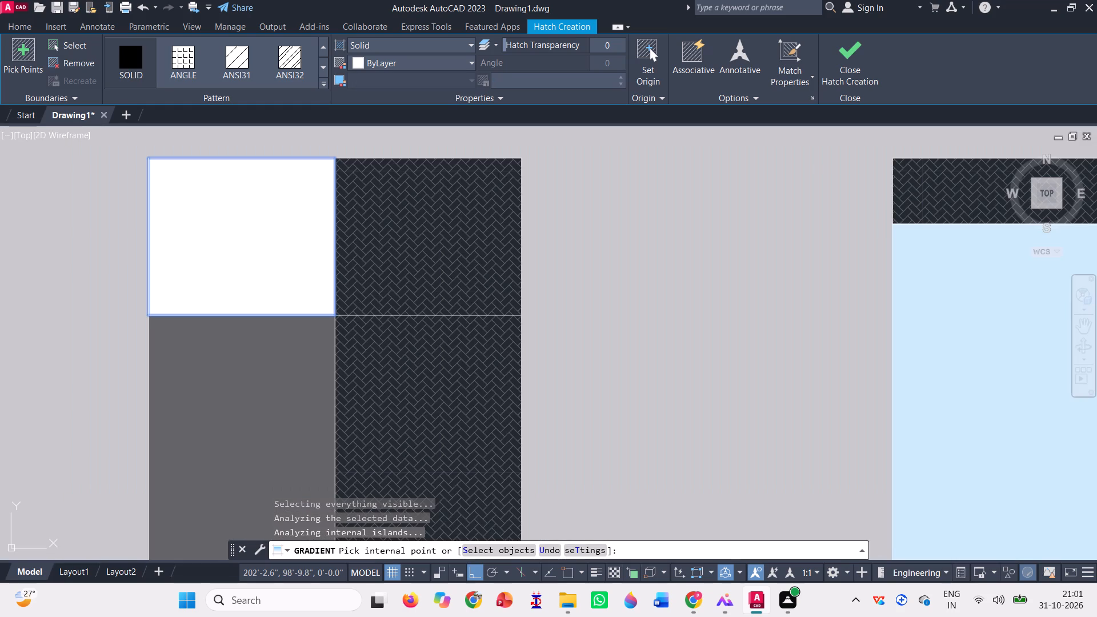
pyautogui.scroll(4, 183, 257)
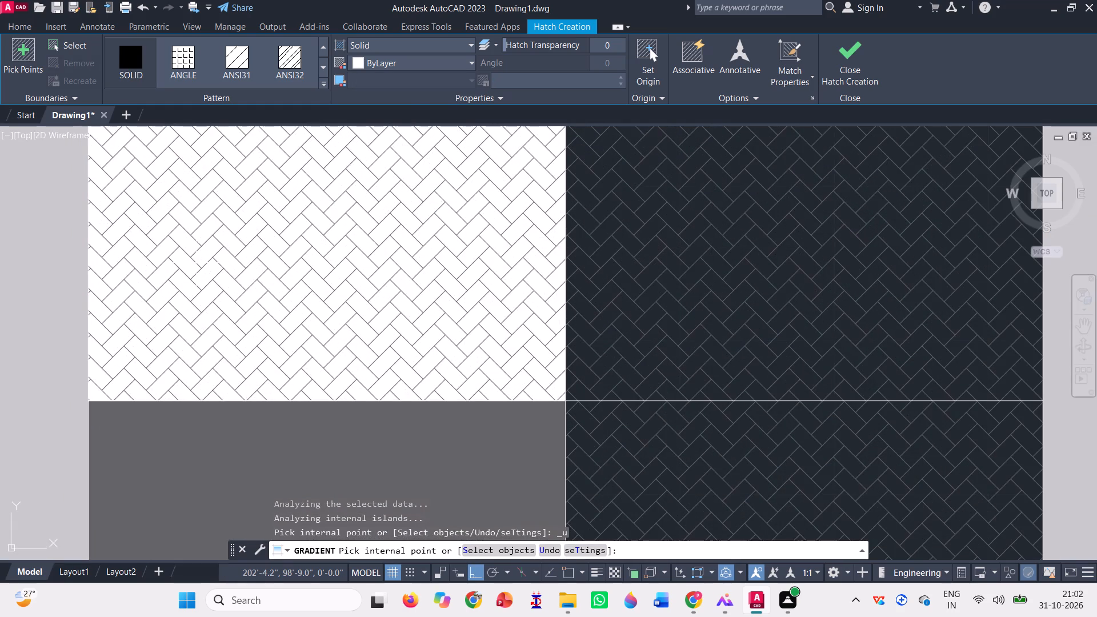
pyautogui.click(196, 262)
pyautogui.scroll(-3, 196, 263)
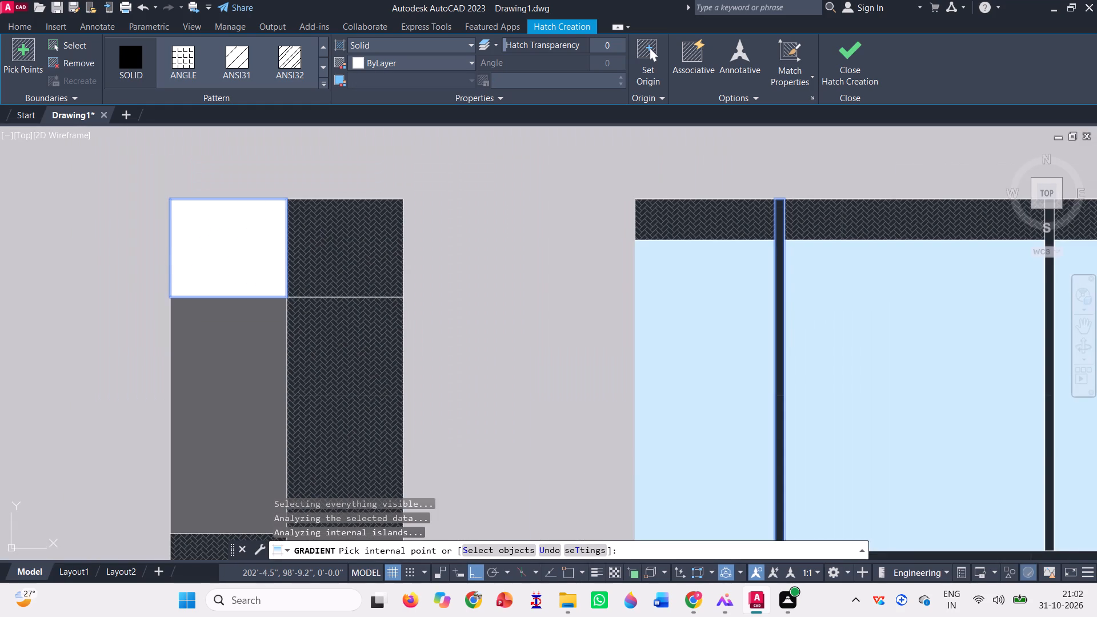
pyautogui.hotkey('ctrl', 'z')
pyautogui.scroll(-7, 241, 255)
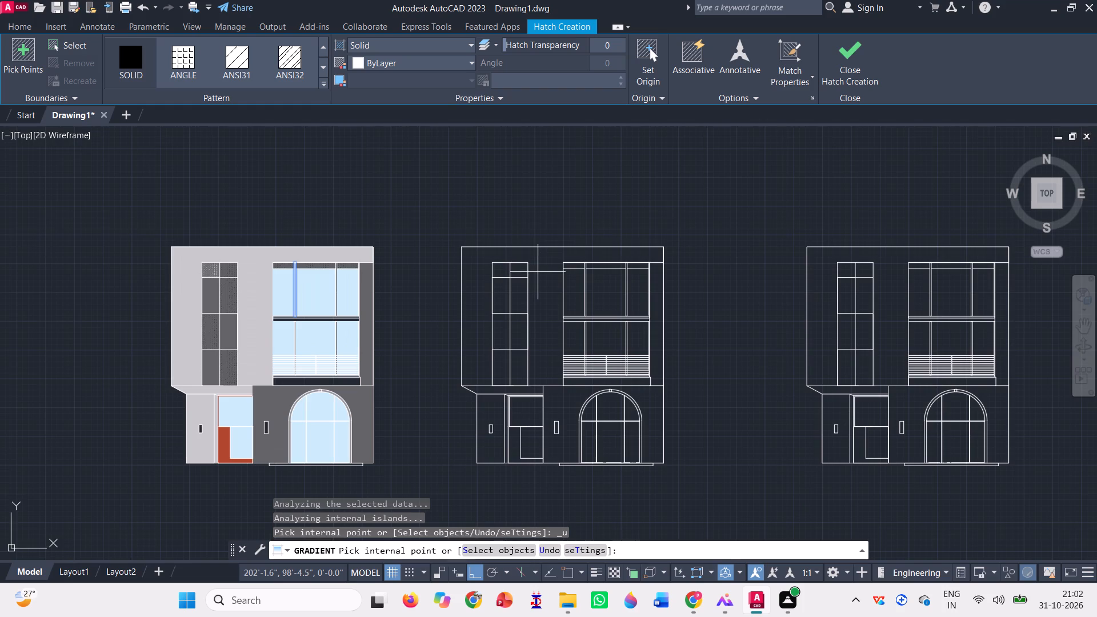
# Fill the second elevation's two top strip panels and the three staggered panels below them with the solid hatch.
pyautogui.scroll(1, 531, 293)
pyautogui.click(485, 256)
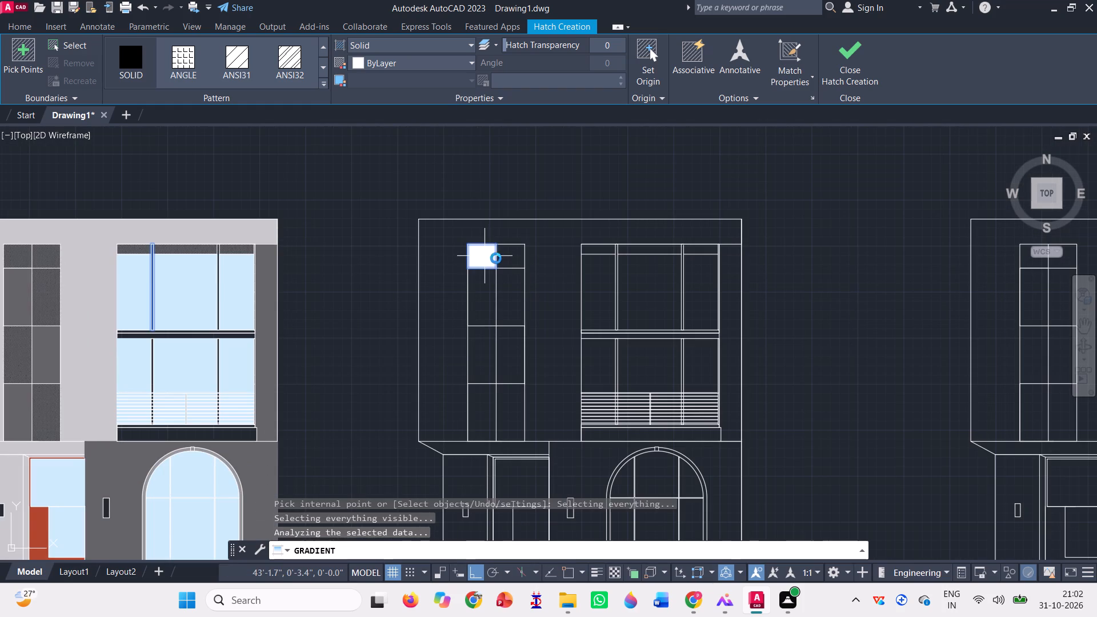
pyautogui.click(515, 258)
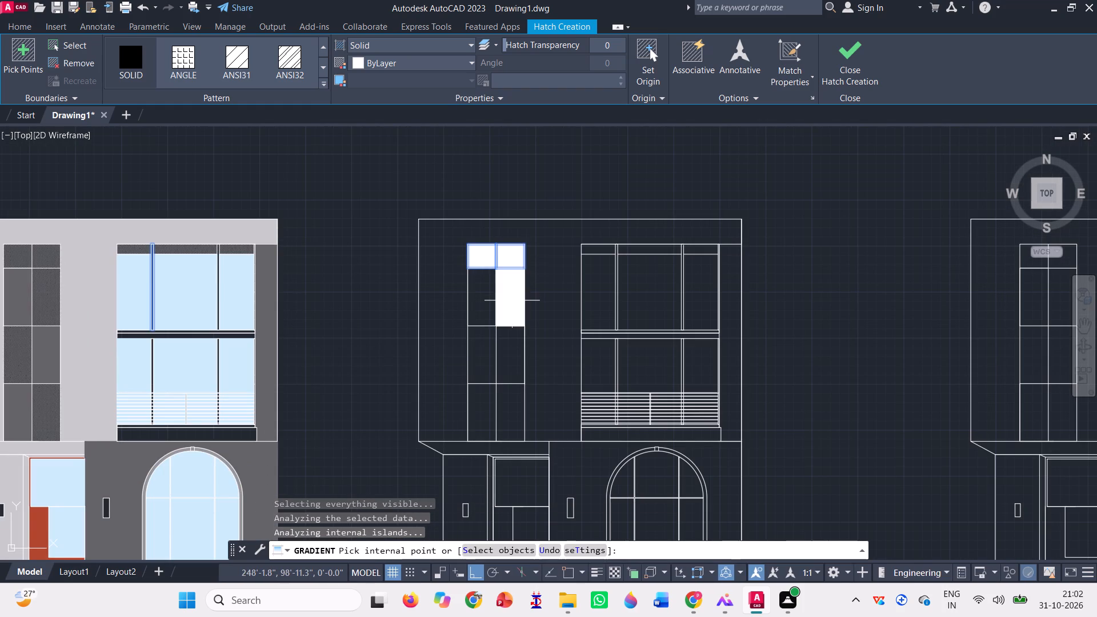
pyautogui.click(514, 301)
pyautogui.click(487, 352)
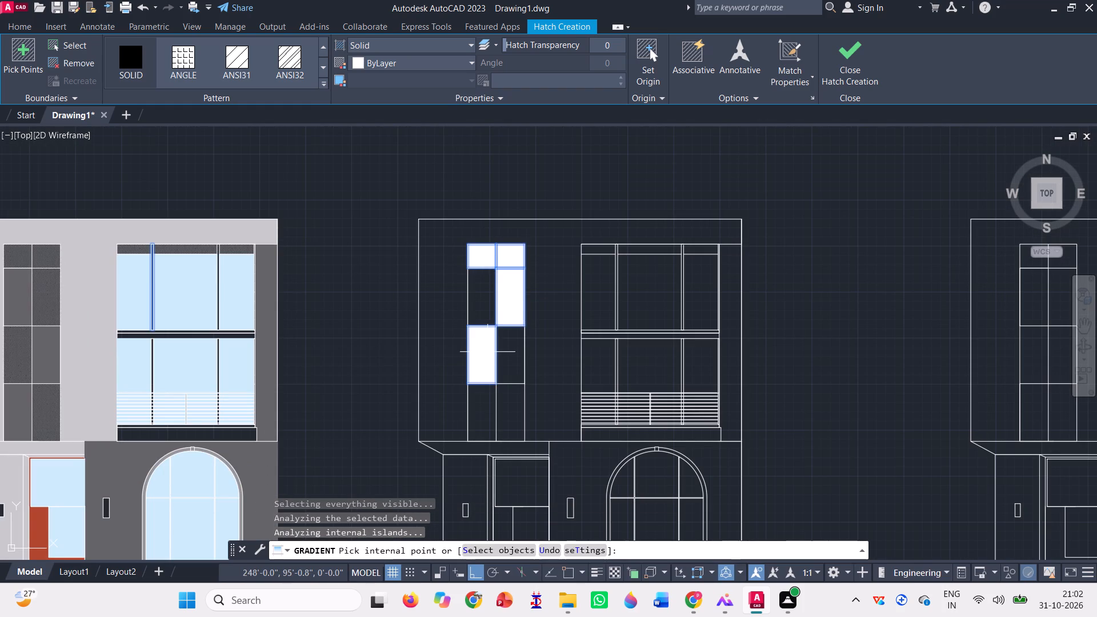
pyautogui.click(509, 399)
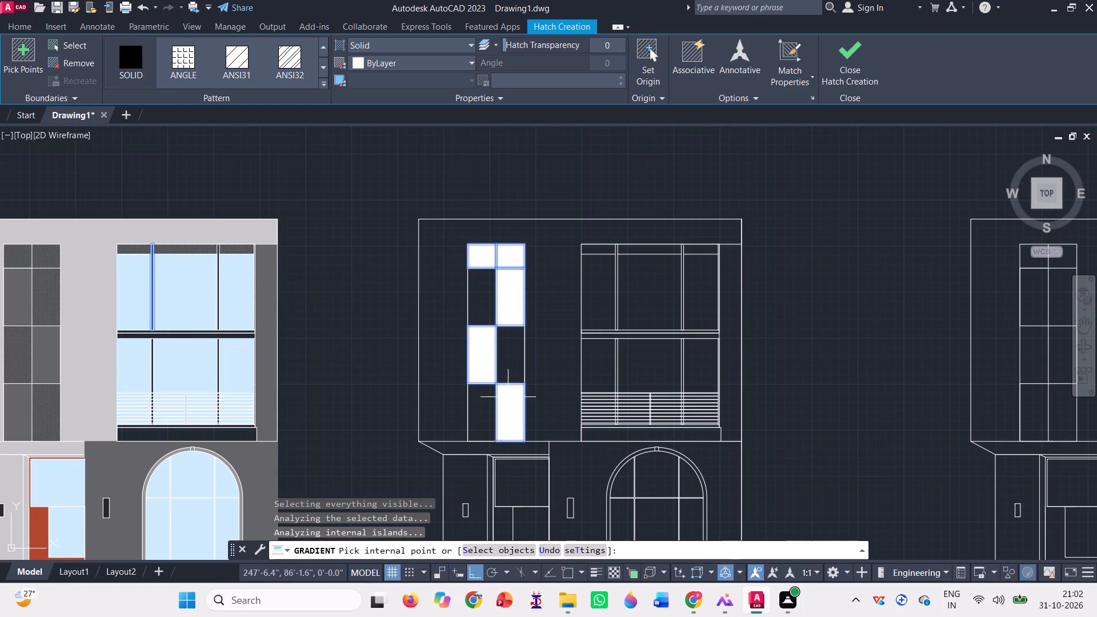
# Add the three narrow bands above the second elevation's upper window panes to the solid hatch and finish it.
pyautogui.scroll(2, 691, 241)
pyautogui.click(704, 253)
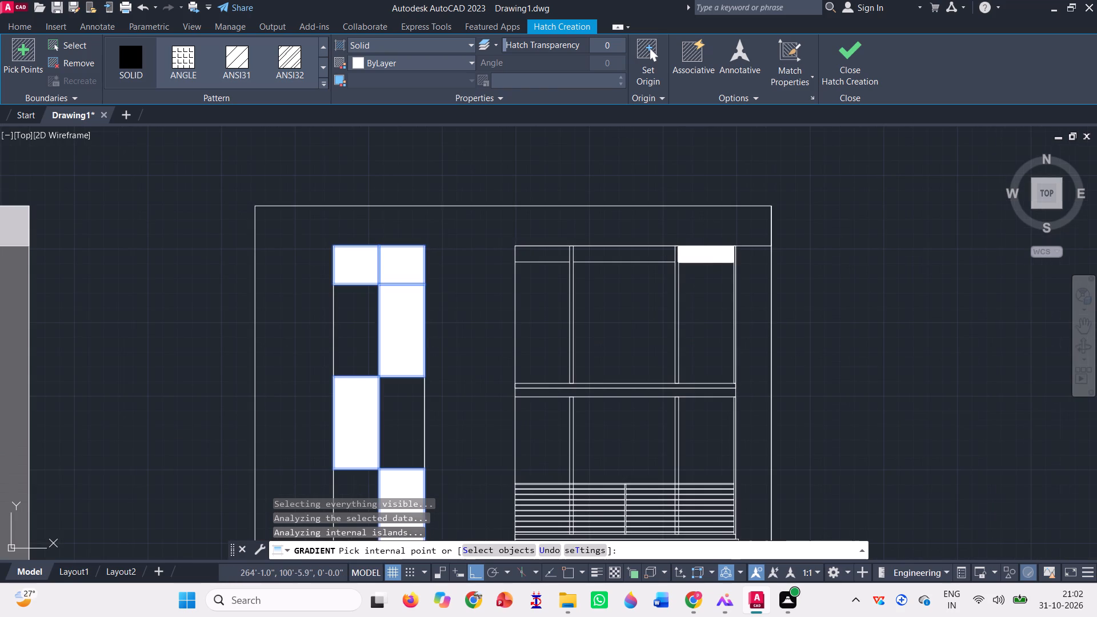
pyautogui.click(611, 250)
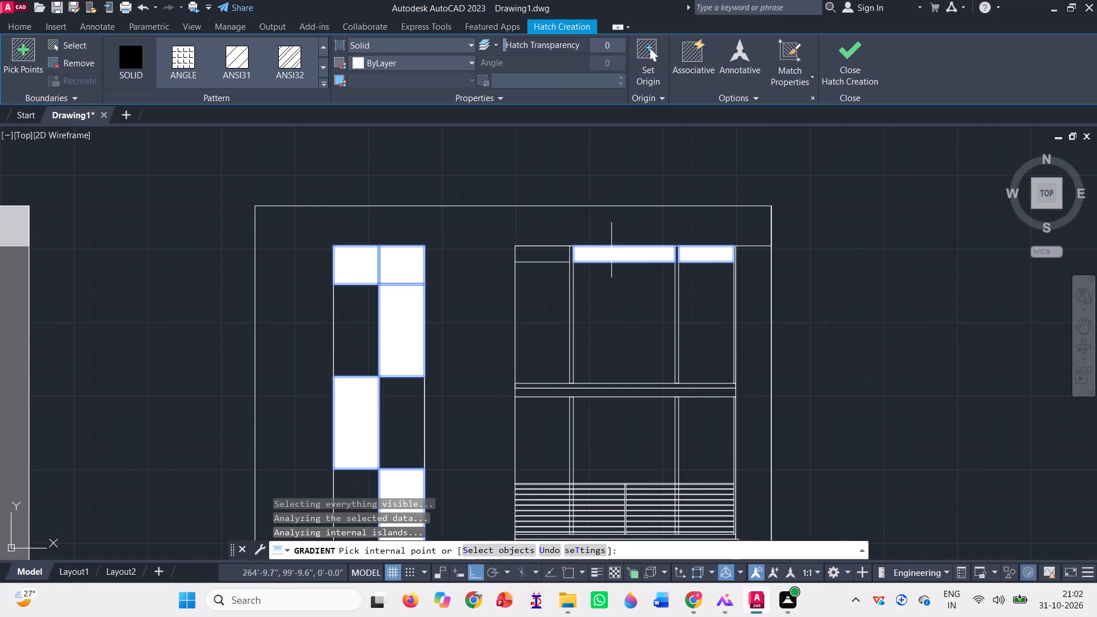
pyautogui.click(535, 252)
pyautogui.scroll(-6, 454, 240)
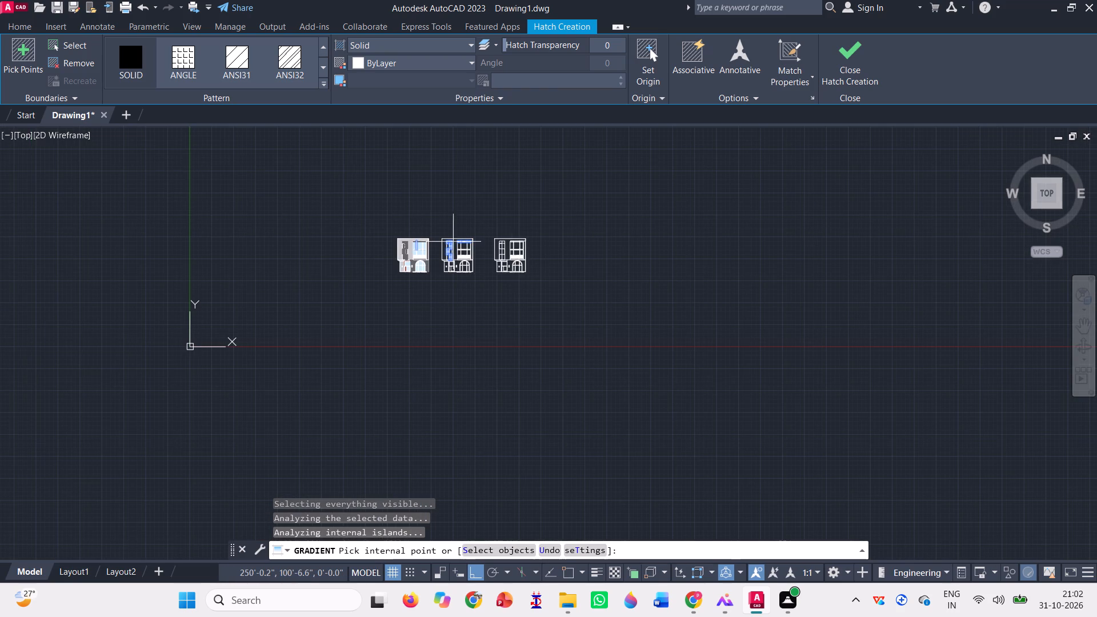
pyautogui.press('Return')
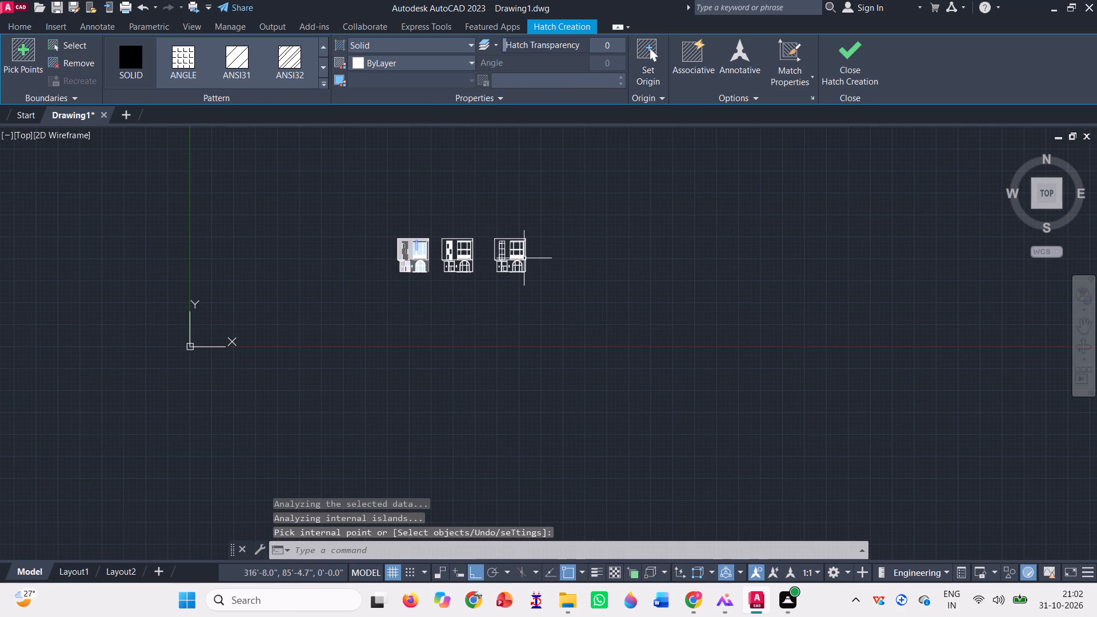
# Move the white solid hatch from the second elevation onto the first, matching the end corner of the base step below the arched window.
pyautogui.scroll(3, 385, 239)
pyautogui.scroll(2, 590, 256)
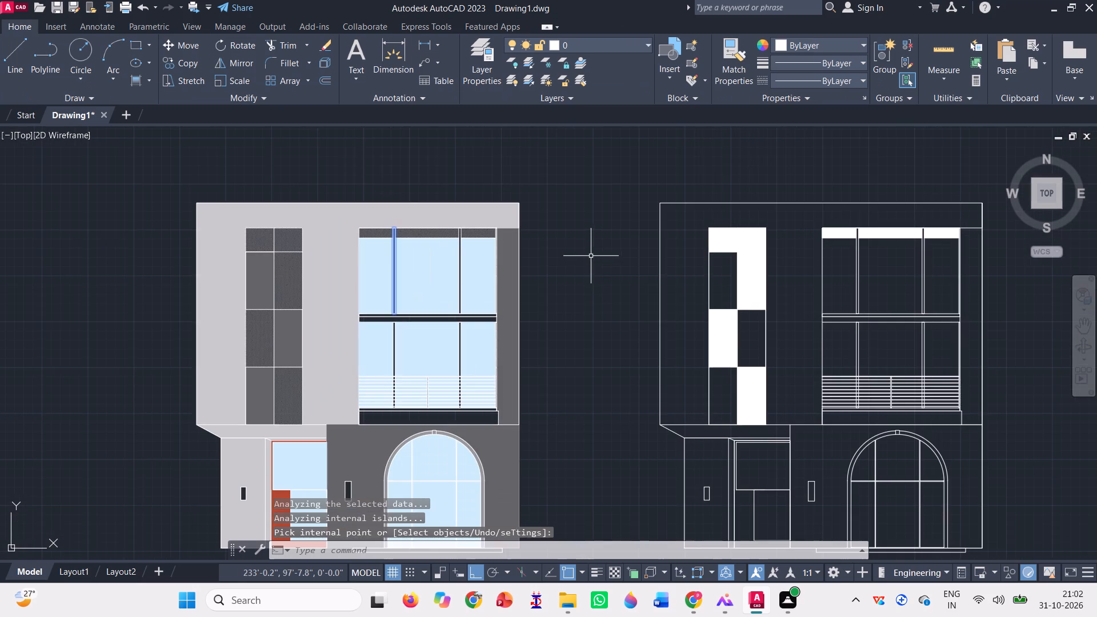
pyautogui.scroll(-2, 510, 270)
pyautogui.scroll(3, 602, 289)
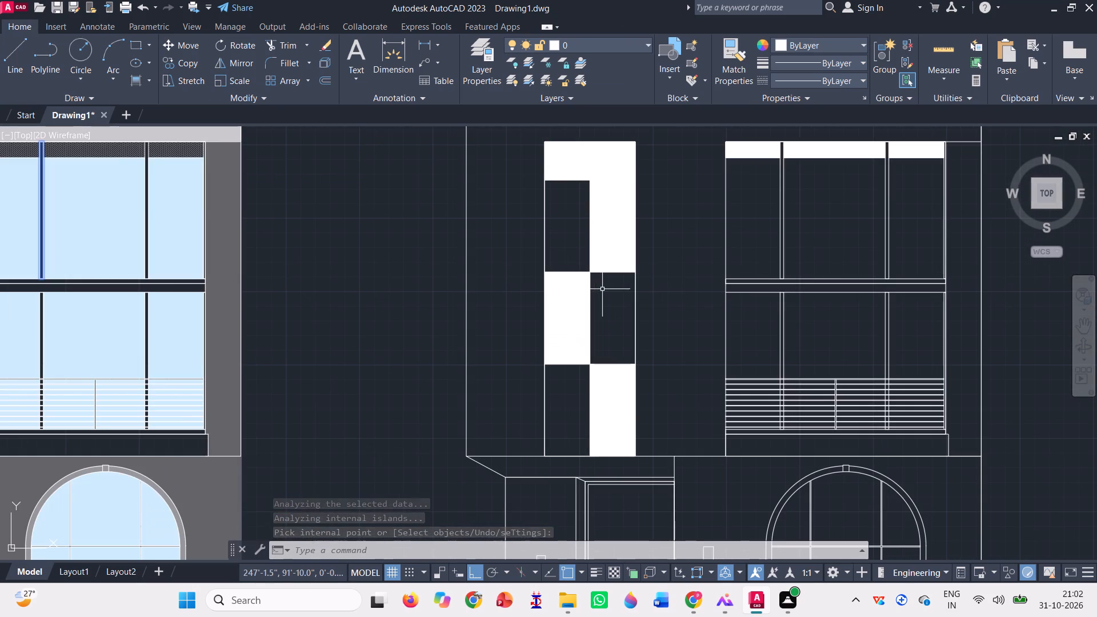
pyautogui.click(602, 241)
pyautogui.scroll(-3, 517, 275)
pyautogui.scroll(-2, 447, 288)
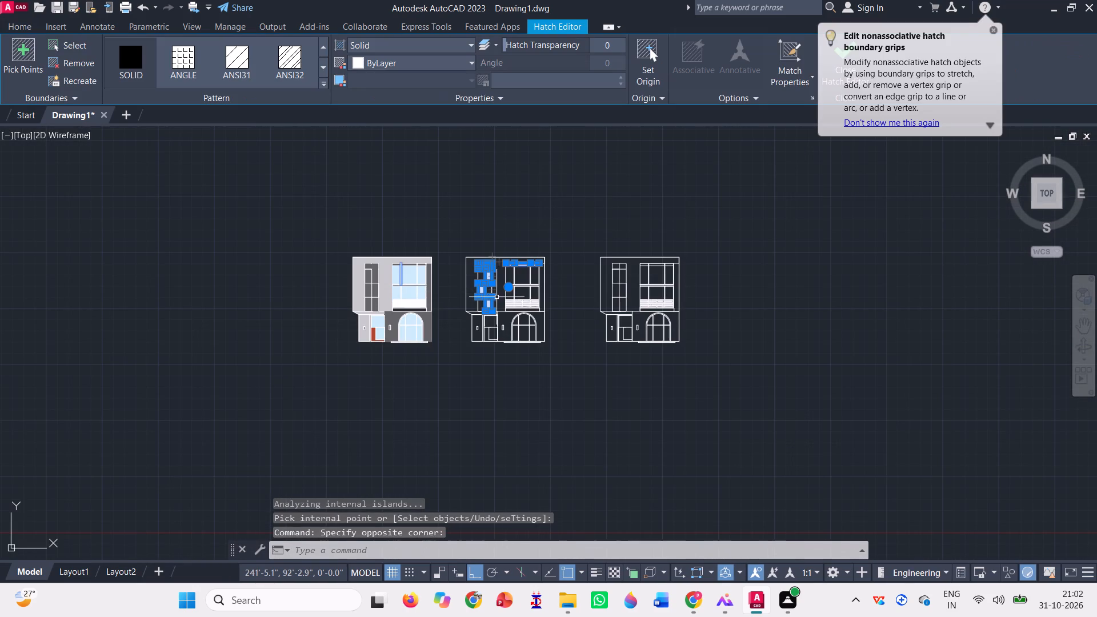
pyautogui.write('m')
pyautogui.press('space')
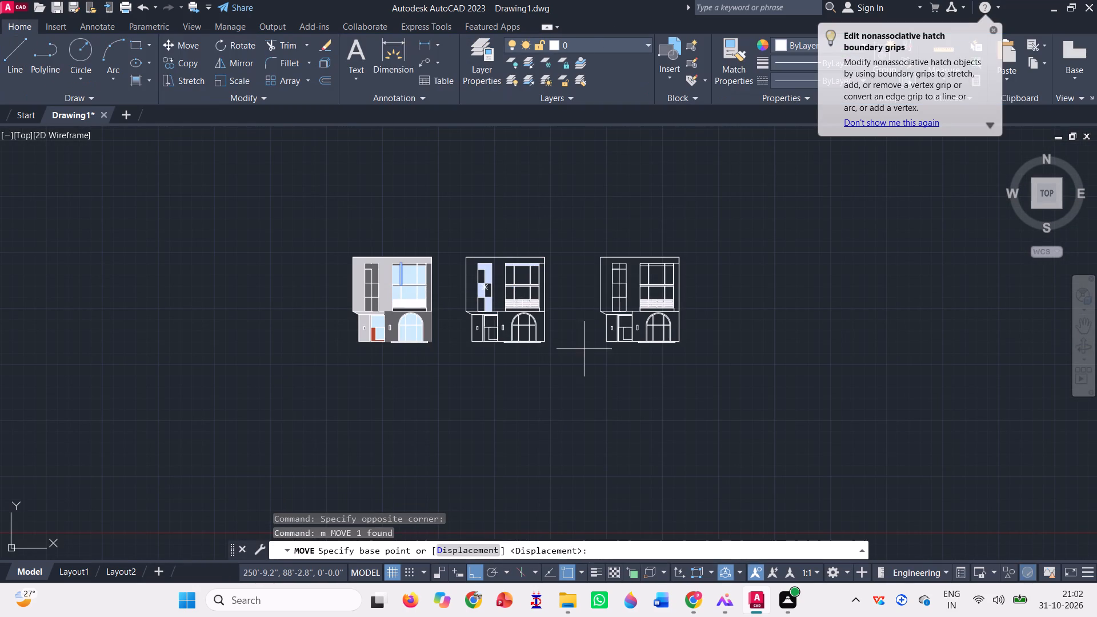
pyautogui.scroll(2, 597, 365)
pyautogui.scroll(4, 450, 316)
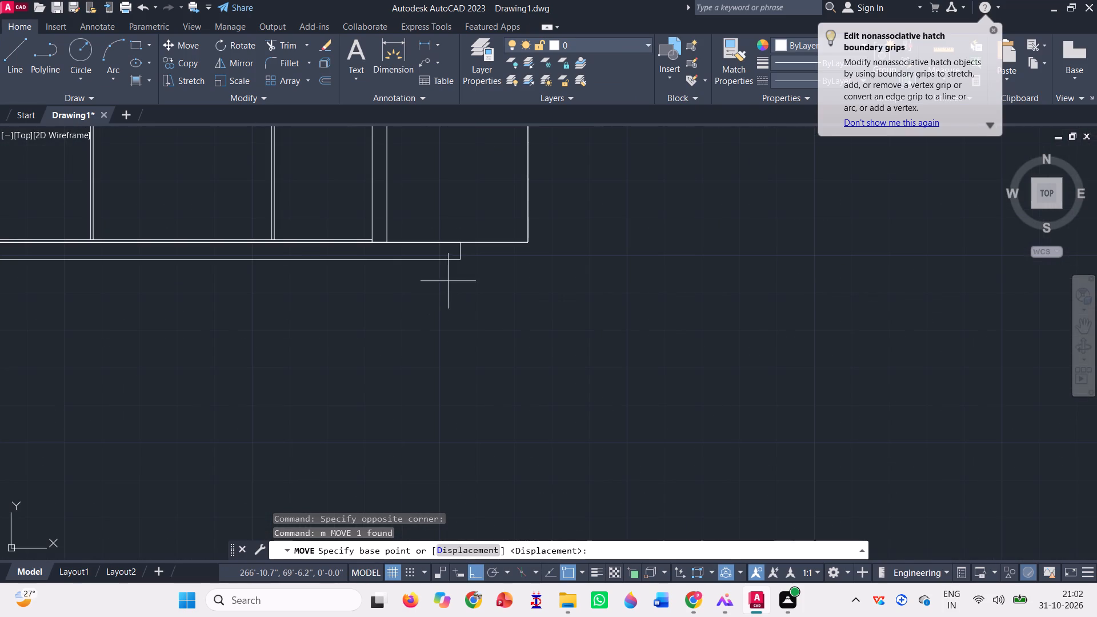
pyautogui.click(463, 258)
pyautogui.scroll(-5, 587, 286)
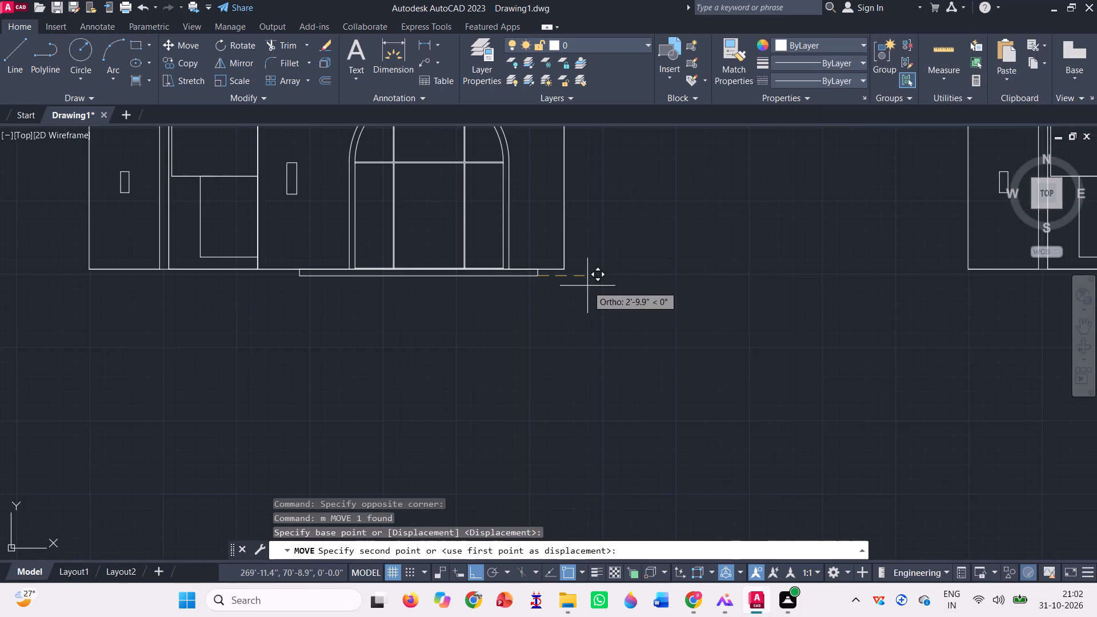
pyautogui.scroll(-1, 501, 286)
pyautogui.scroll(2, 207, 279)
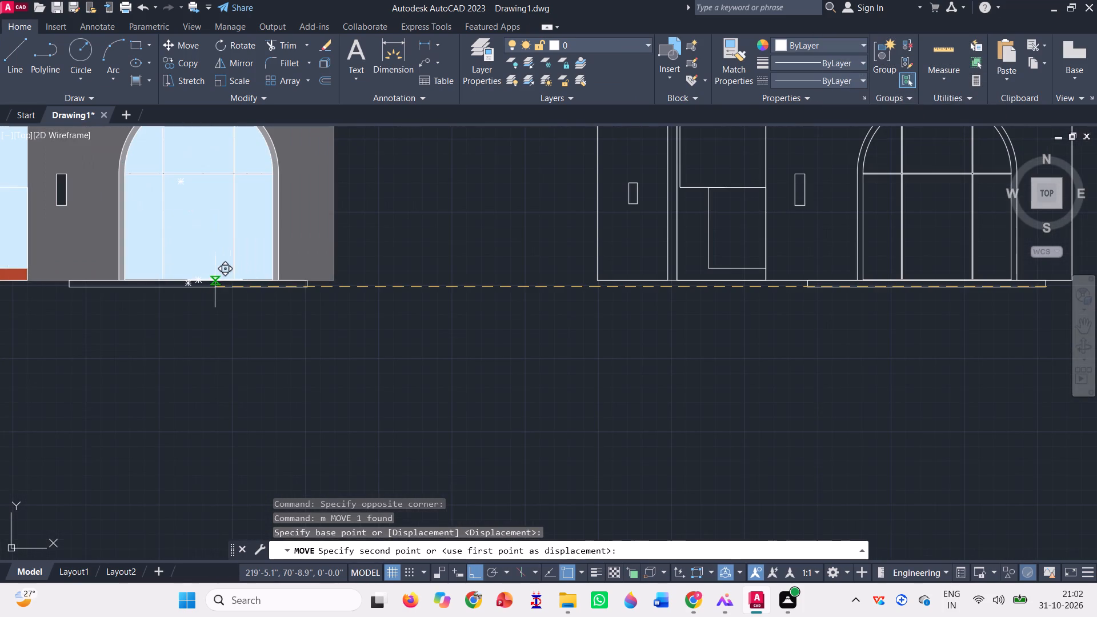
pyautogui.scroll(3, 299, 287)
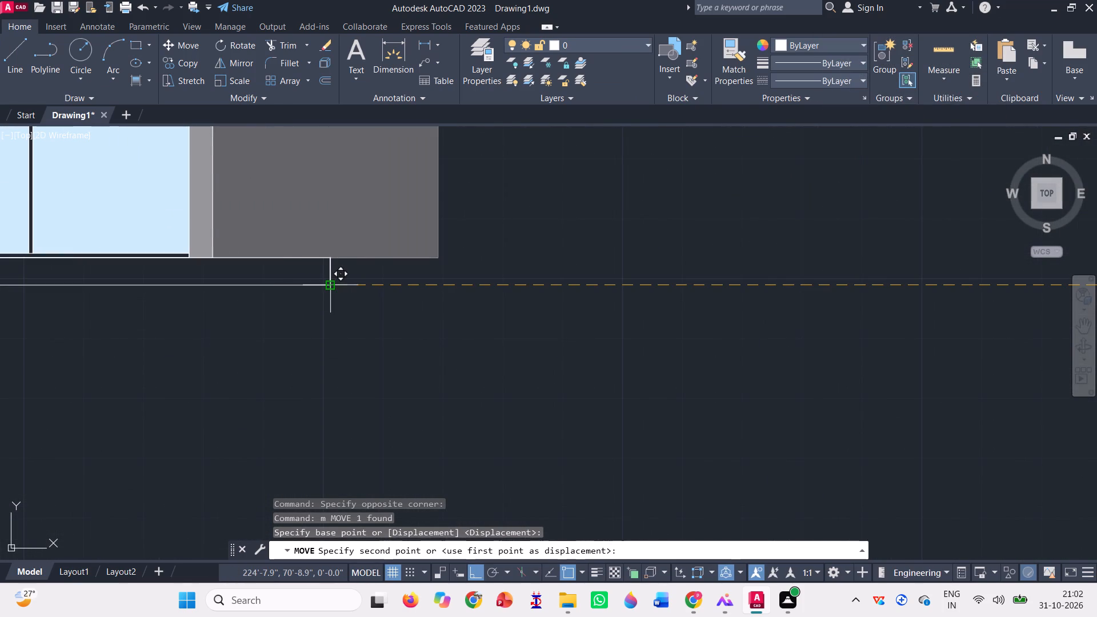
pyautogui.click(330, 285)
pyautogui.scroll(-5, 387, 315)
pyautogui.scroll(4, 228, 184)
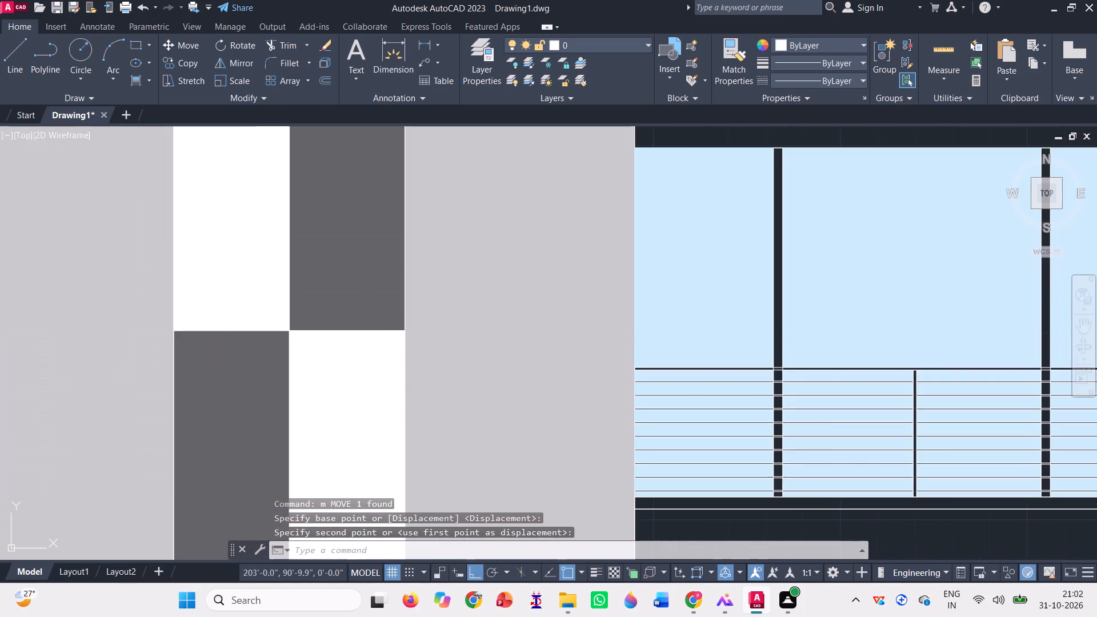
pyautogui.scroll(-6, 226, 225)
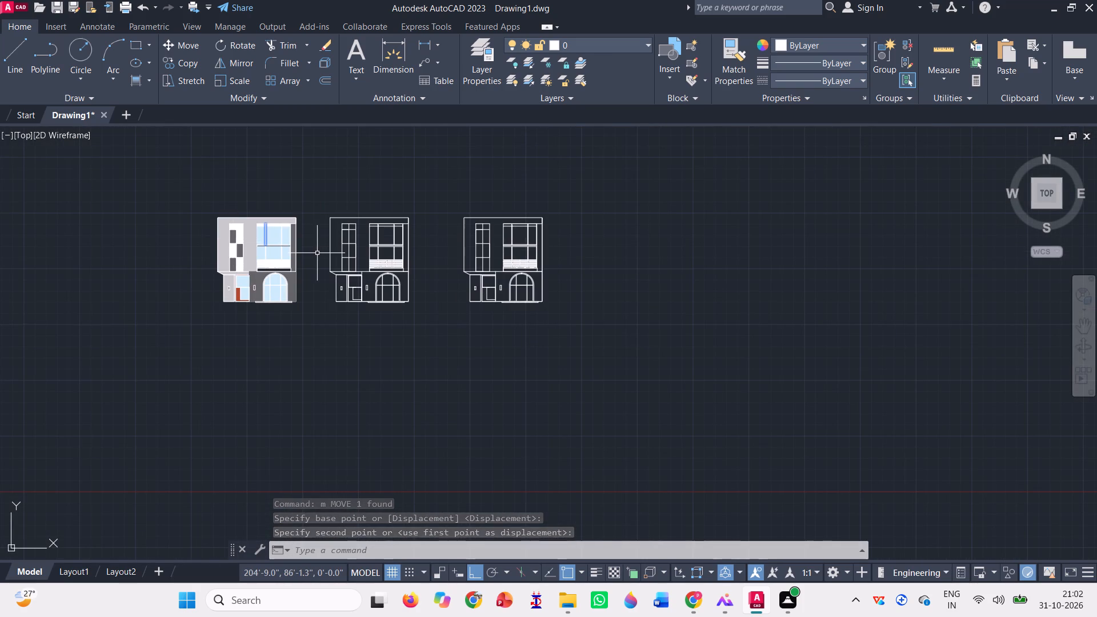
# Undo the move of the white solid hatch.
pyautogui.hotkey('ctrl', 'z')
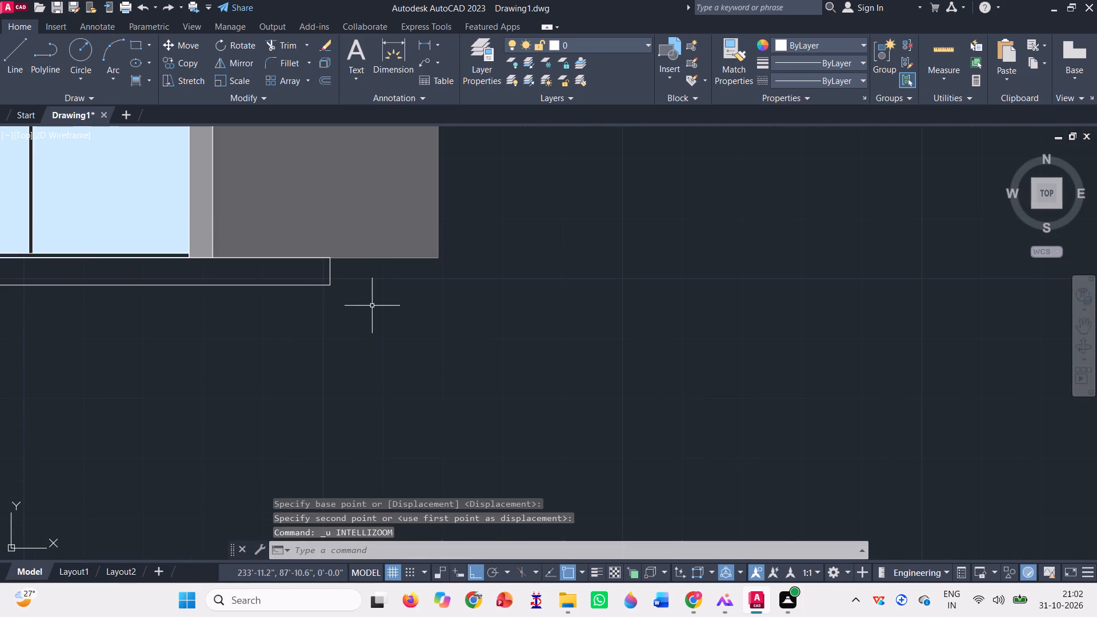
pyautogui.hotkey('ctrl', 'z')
# Move the first elevation's two herringbone hatches onto the second elevation, matching the end corner of the base step below the arched window.
pyautogui.scroll(5, 371, 268)
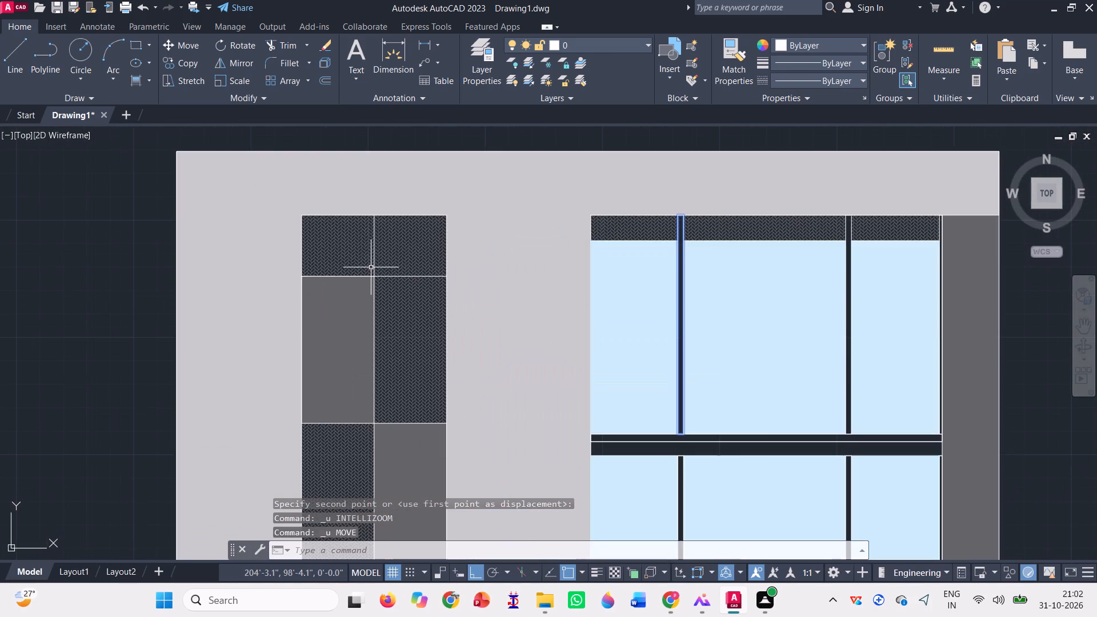
pyautogui.click(349, 251)
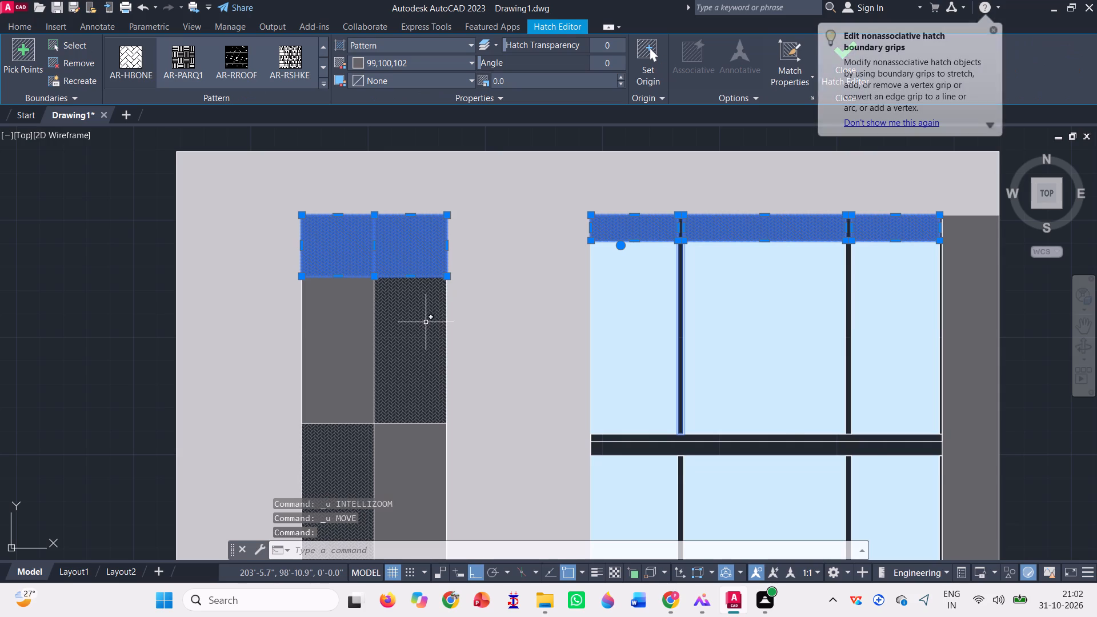
pyautogui.click(426, 322)
pyautogui.scroll(-6, 339, 275)
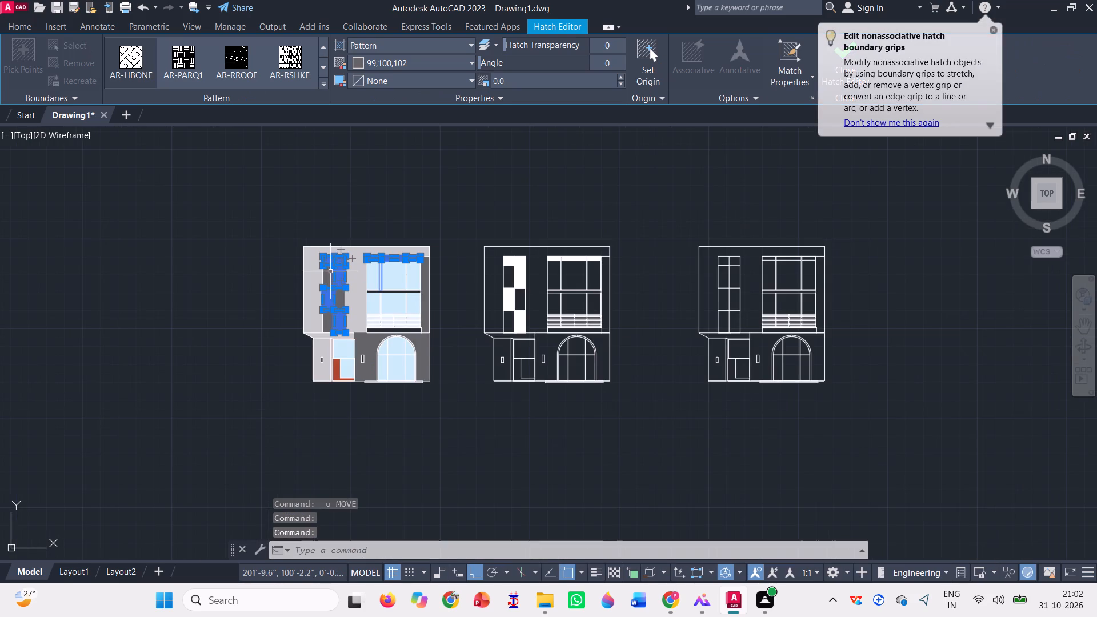
pyautogui.write('m')
pyautogui.press('space')
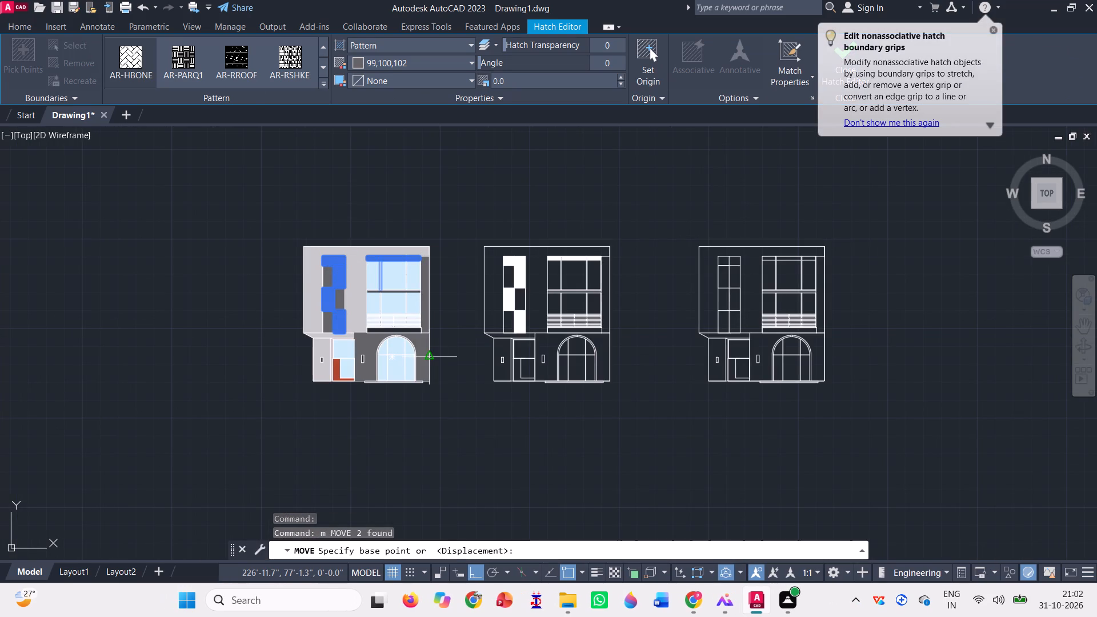
pyautogui.scroll(6, 421, 416)
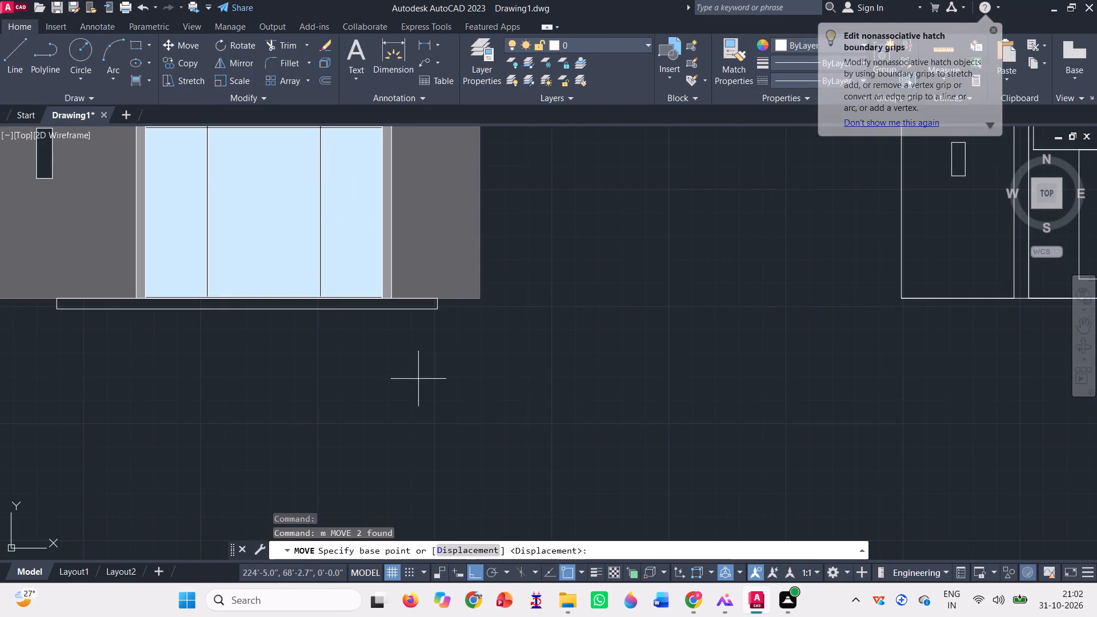
pyautogui.click(437, 310)
pyautogui.scroll(-5, 325, 330)
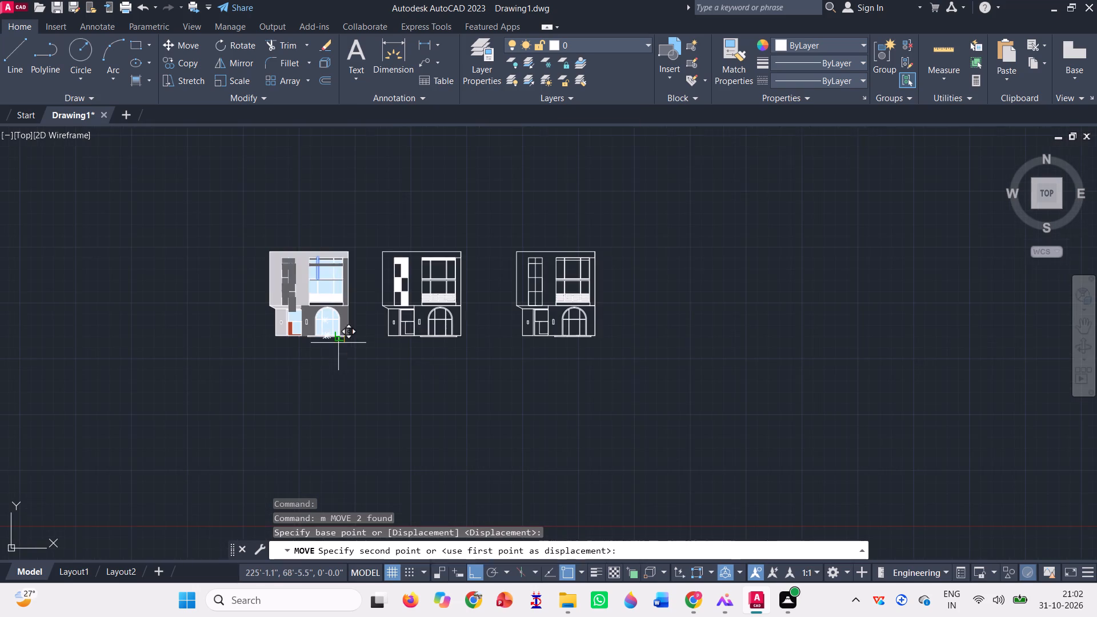
pyautogui.scroll(3, 469, 330)
pyautogui.scroll(3, 423, 359)
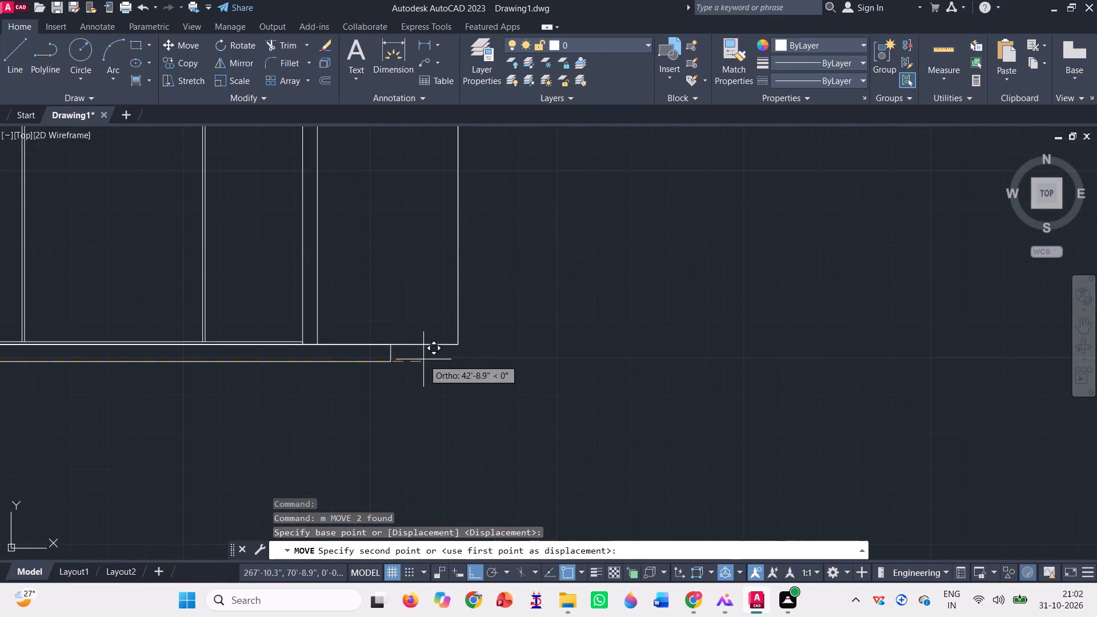
pyautogui.click(391, 362)
pyautogui.scroll(-3, 415, 375)
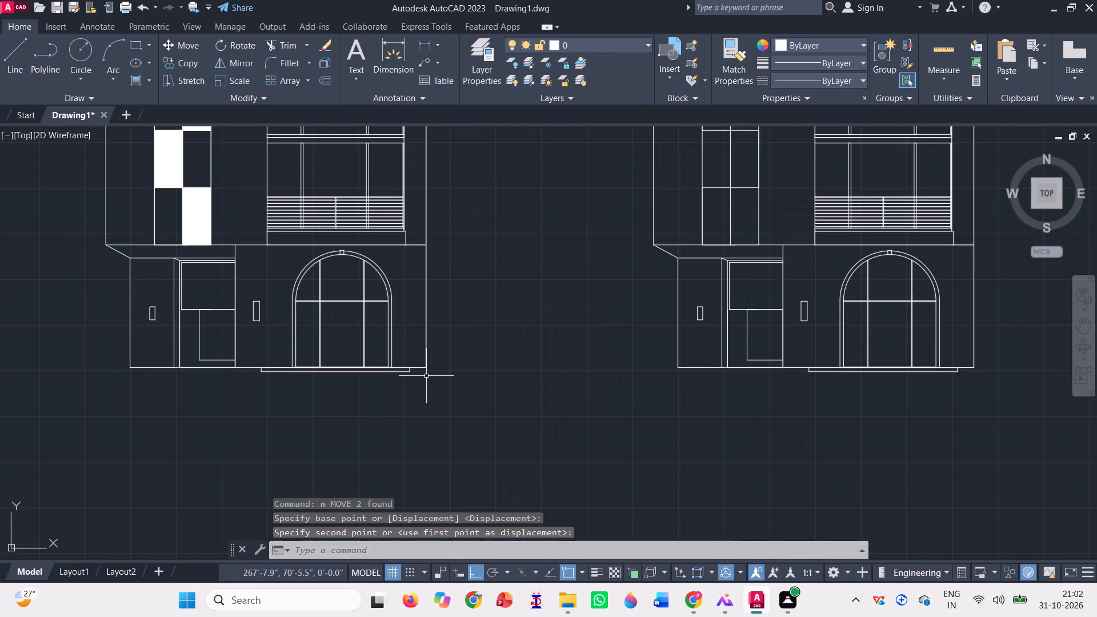
# Move the second elevation's white solid hatch onto the first elevation, matching the end corner of the base step below the arched window.
pyautogui.scroll(-2, 426, 376)
pyautogui.scroll(2, 341, 298)
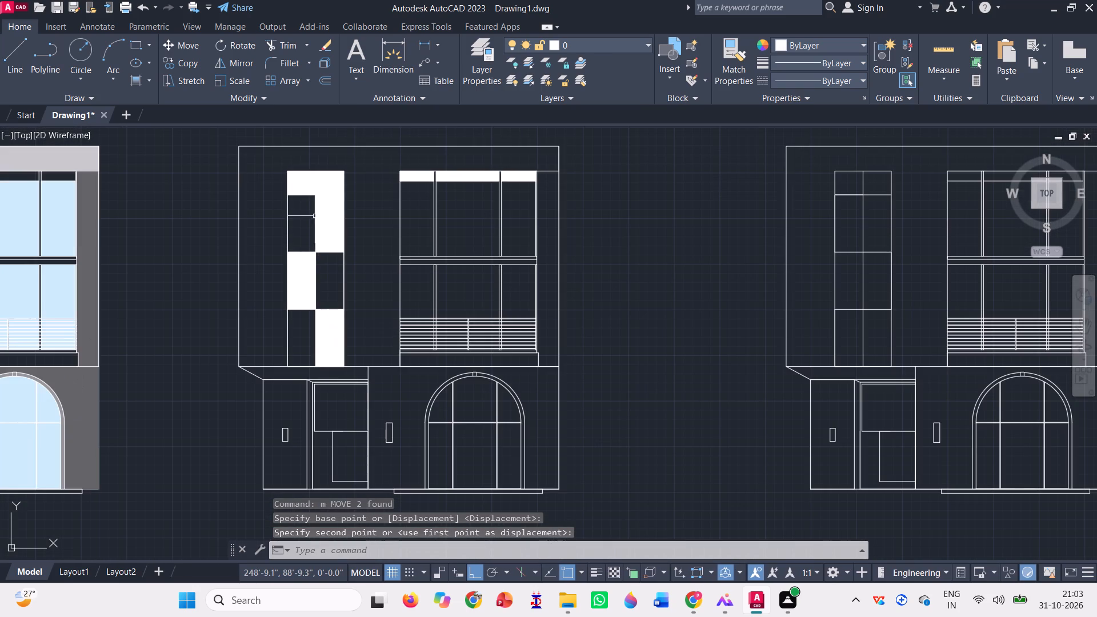
pyautogui.click(315, 213)
pyautogui.press('Escape')
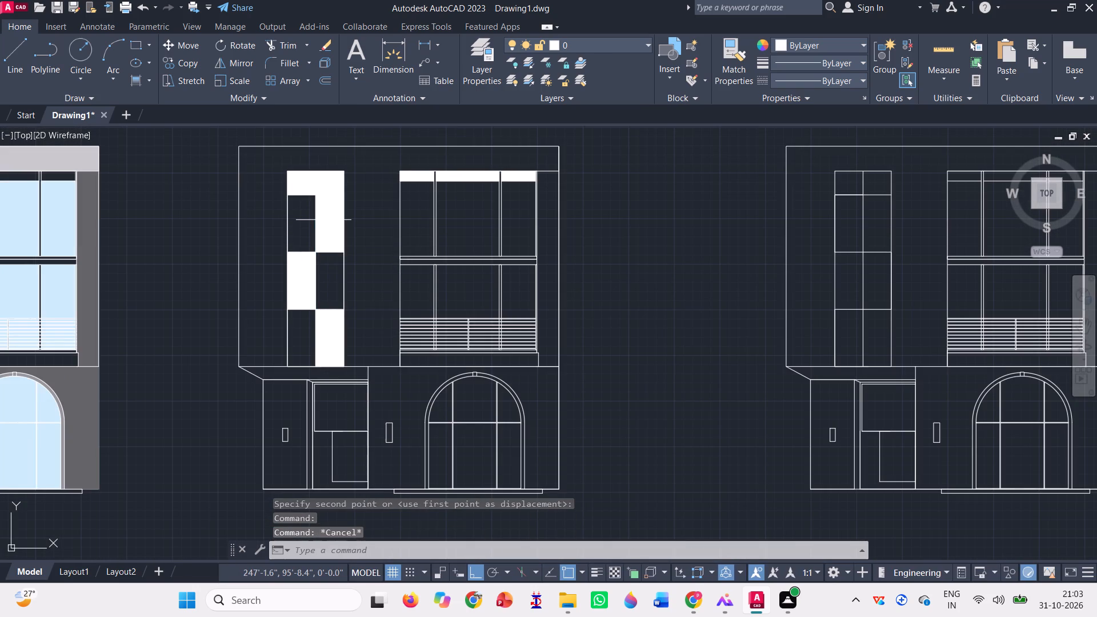
pyautogui.click(325, 218)
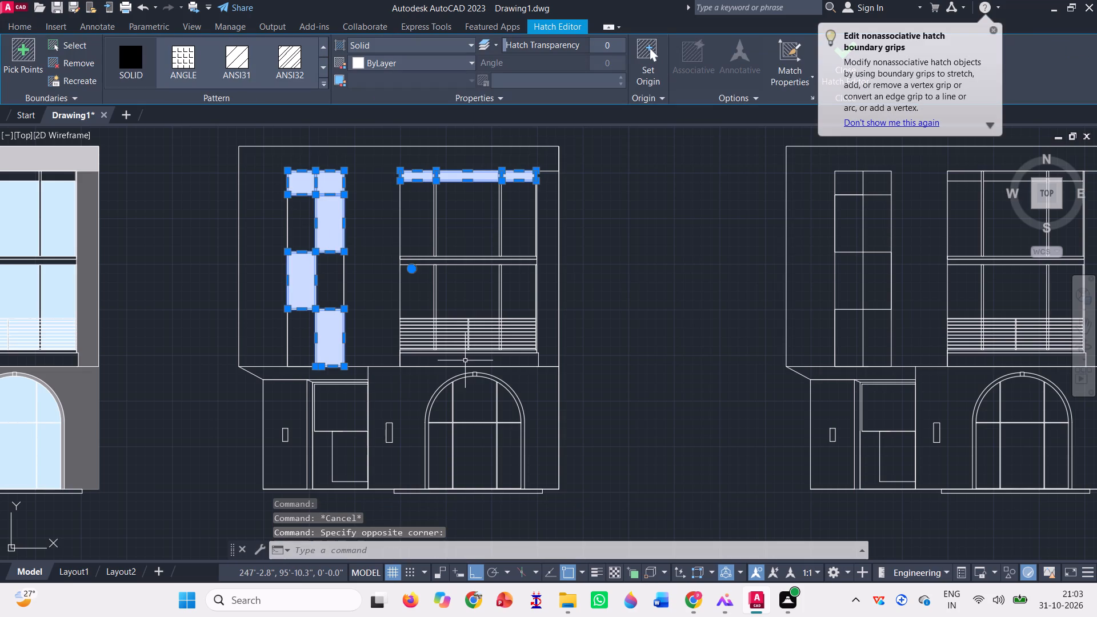
pyautogui.press('m')
pyautogui.press('space')
pyautogui.scroll(1, 545, 479)
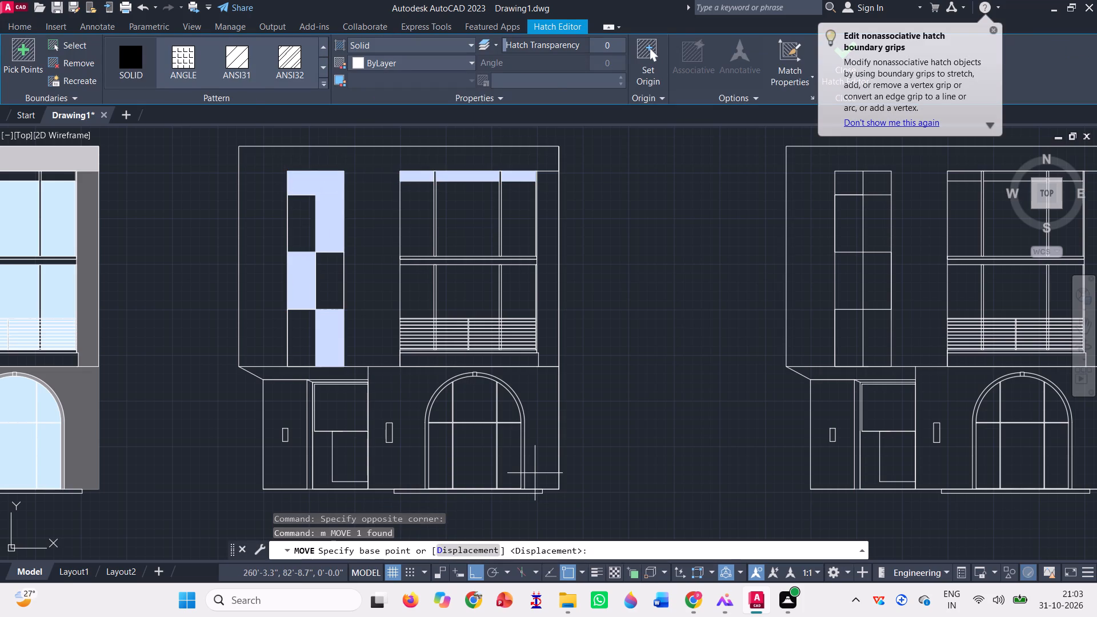
pyautogui.scroll(1, 546, 482)
pyautogui.scroll(2, 566, 524)
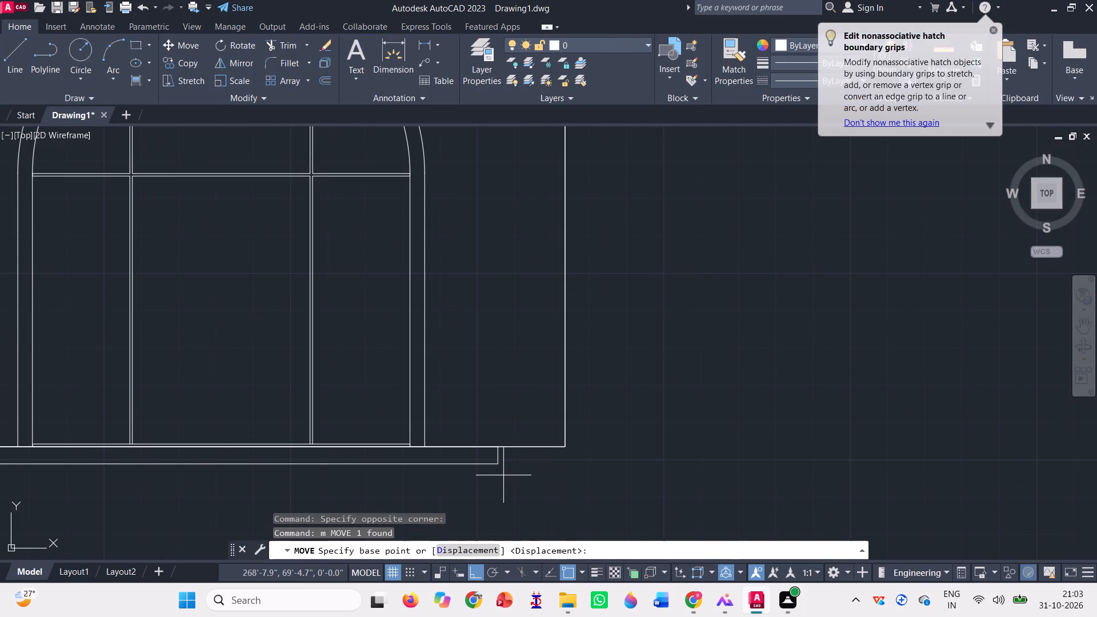
pyautogui.click(495, 463)
pyautogui.scroll(-4, 658, 418)
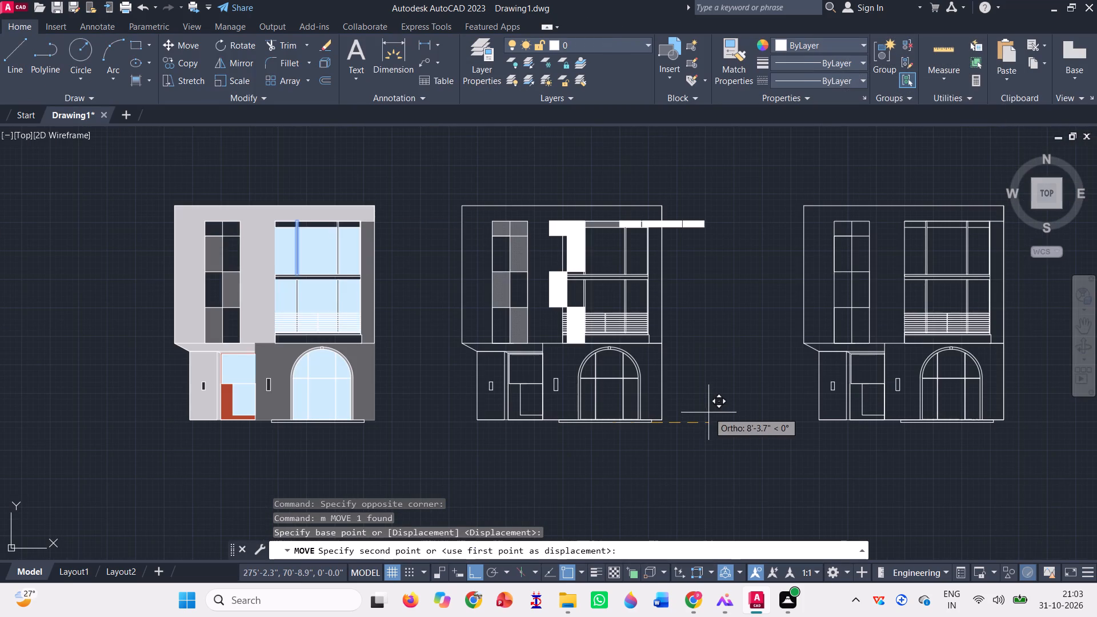
pyautogui.scroll(2, 342, 432)
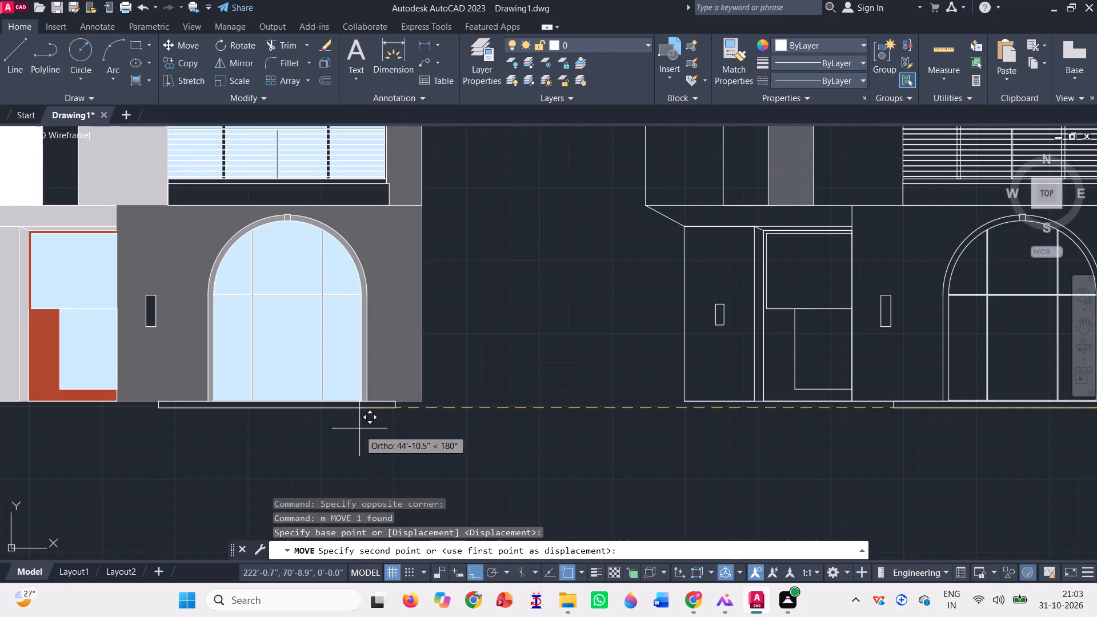
pyautogui.scroll(2, 386, 411)
pyautogui.click(409, 405)
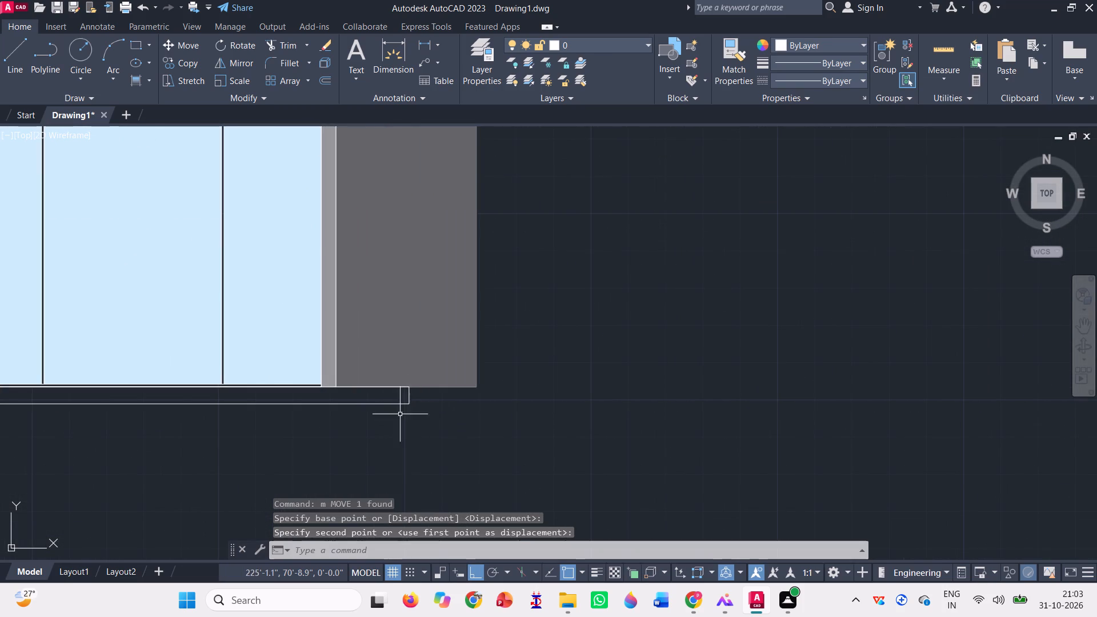
pyautogui.scroll(-5, 393, 415)
# Delete both herringbone hatches from the second elevation's strip panels and the bands above its upper window.
pyautogui.press('space')
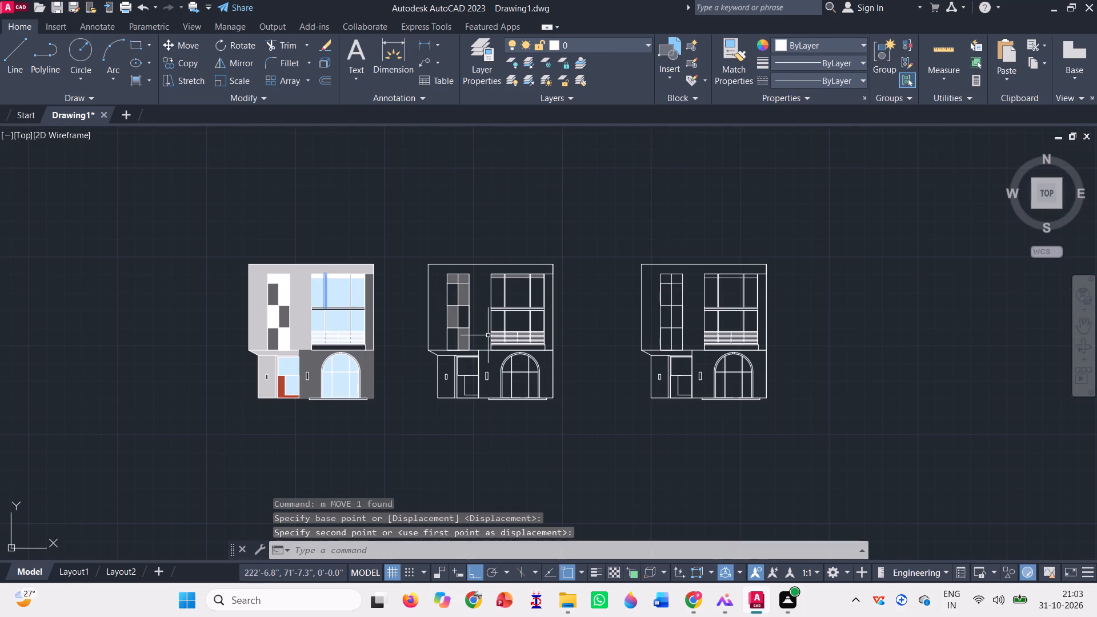
pyautogui.scroll(2, 463, 286)
pyautogui.press('Escape')
pyautogui.click(463, 308)
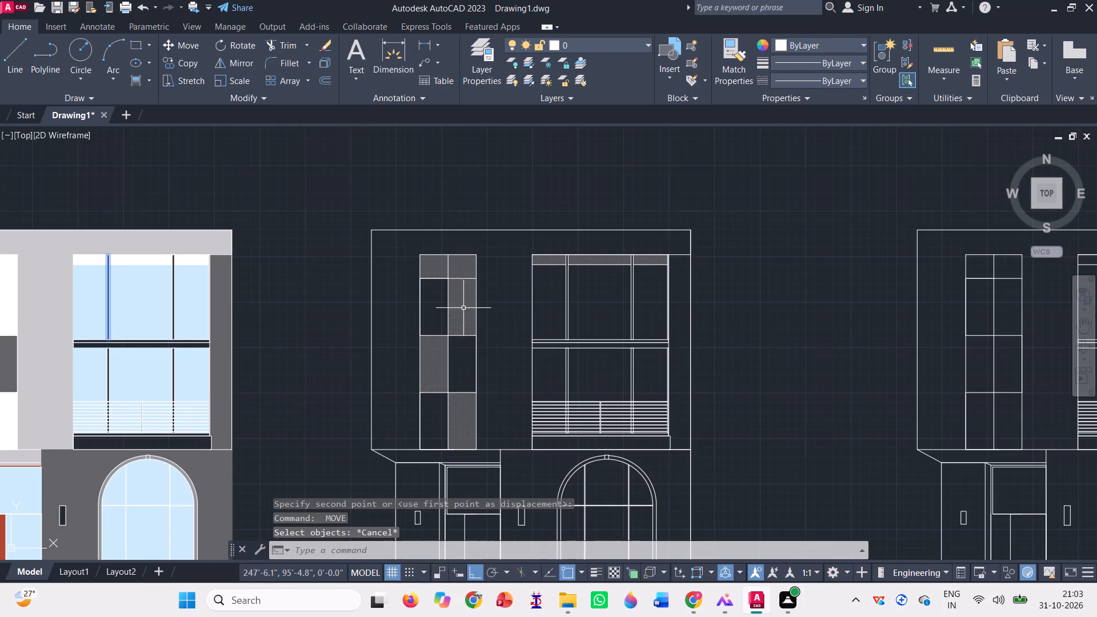
pyautogui.press('Delete')
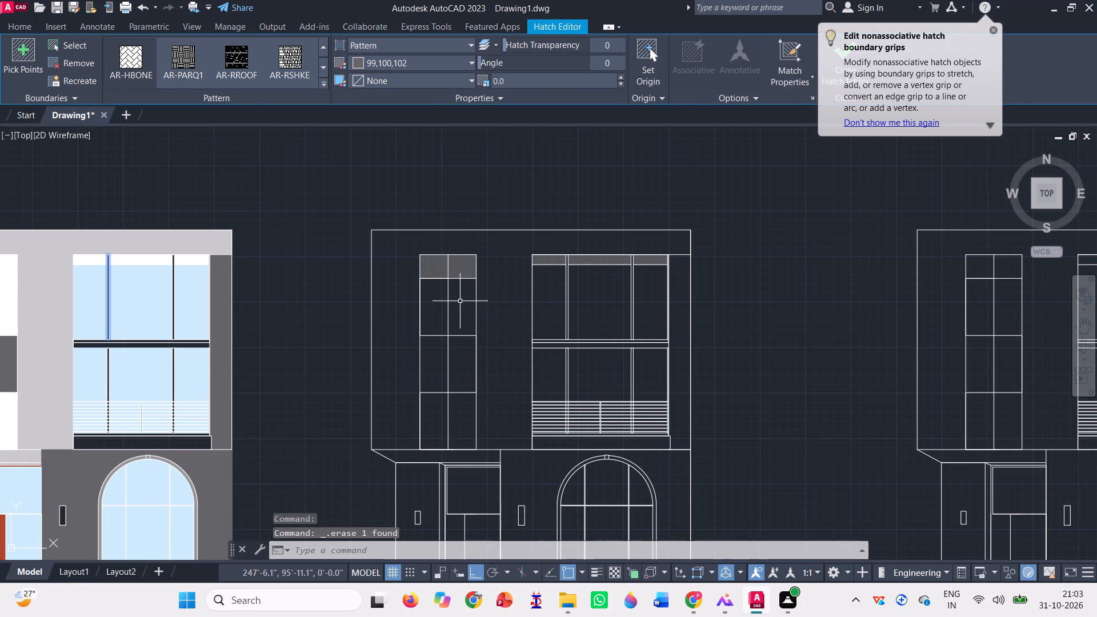
pyautogui.click(459, 270)
pyautogui.press('Delete')
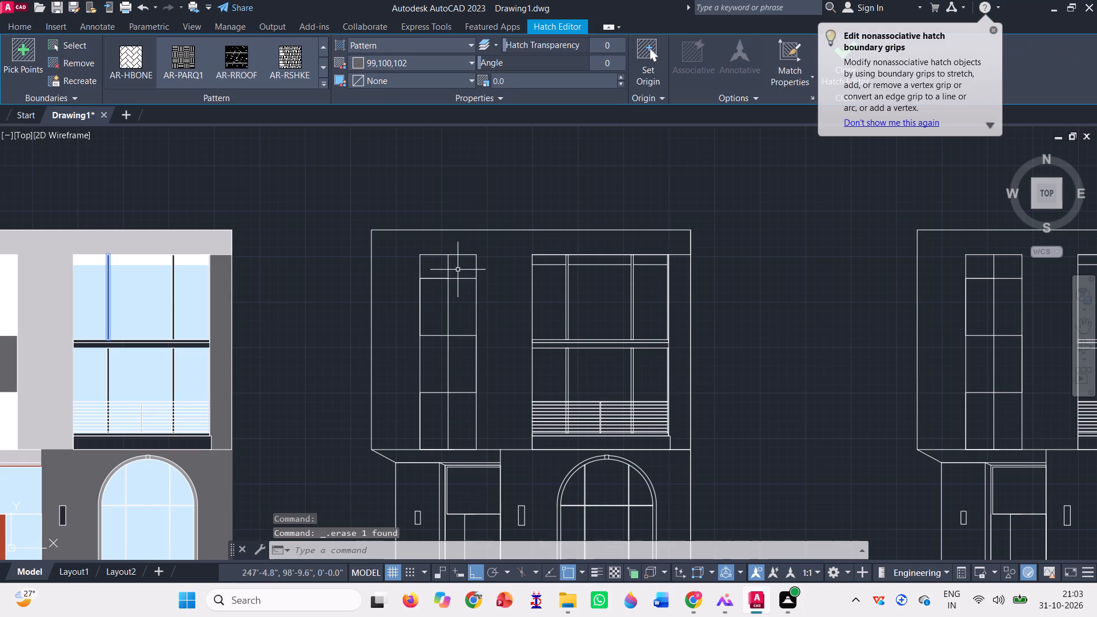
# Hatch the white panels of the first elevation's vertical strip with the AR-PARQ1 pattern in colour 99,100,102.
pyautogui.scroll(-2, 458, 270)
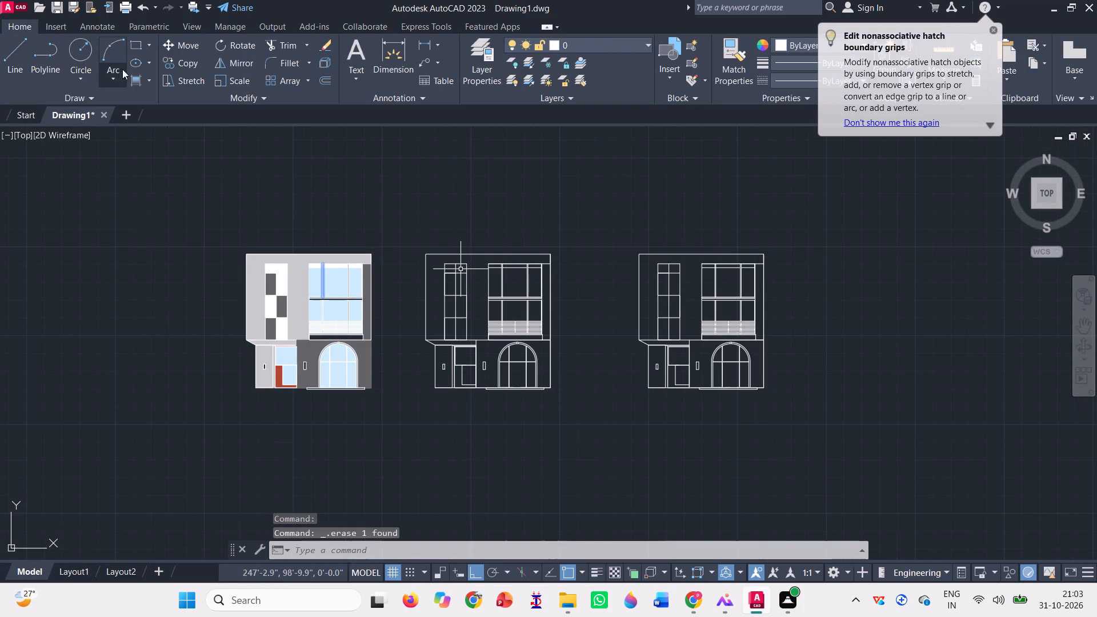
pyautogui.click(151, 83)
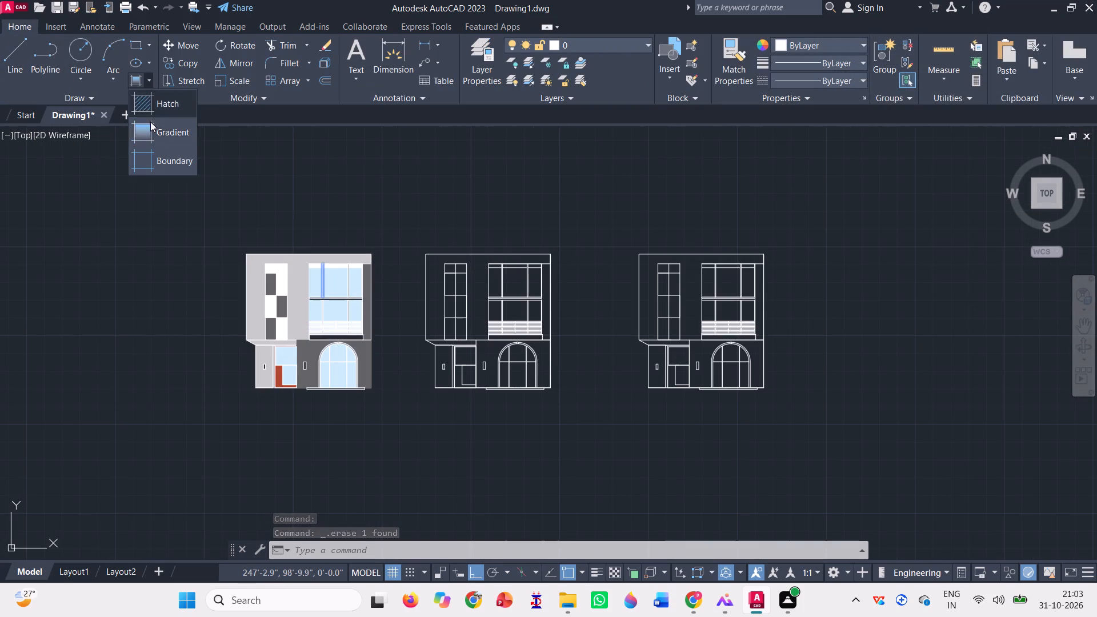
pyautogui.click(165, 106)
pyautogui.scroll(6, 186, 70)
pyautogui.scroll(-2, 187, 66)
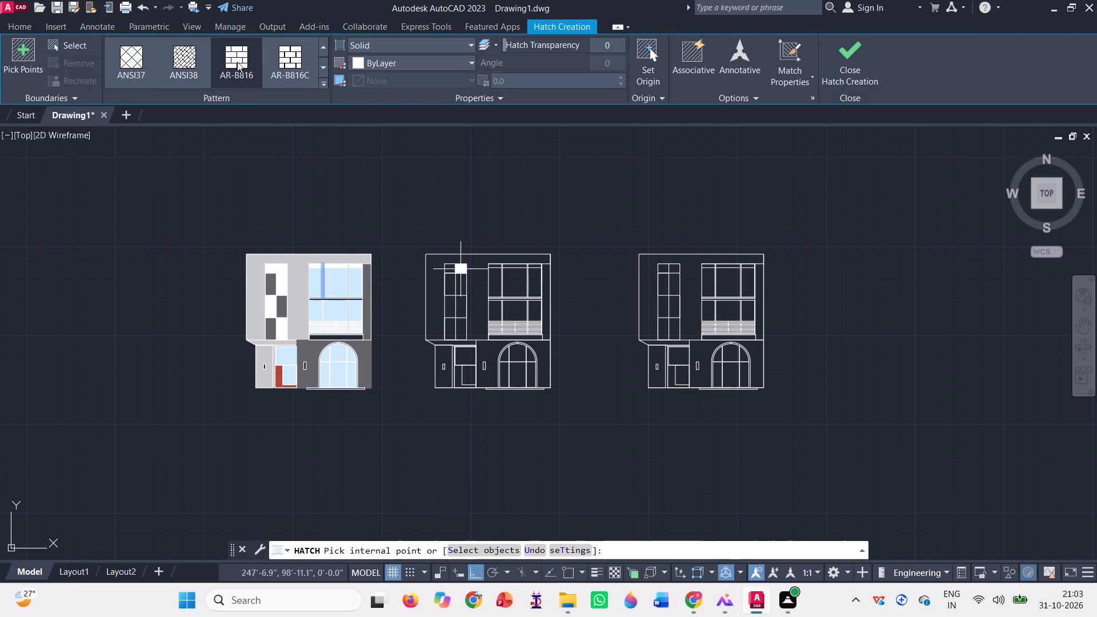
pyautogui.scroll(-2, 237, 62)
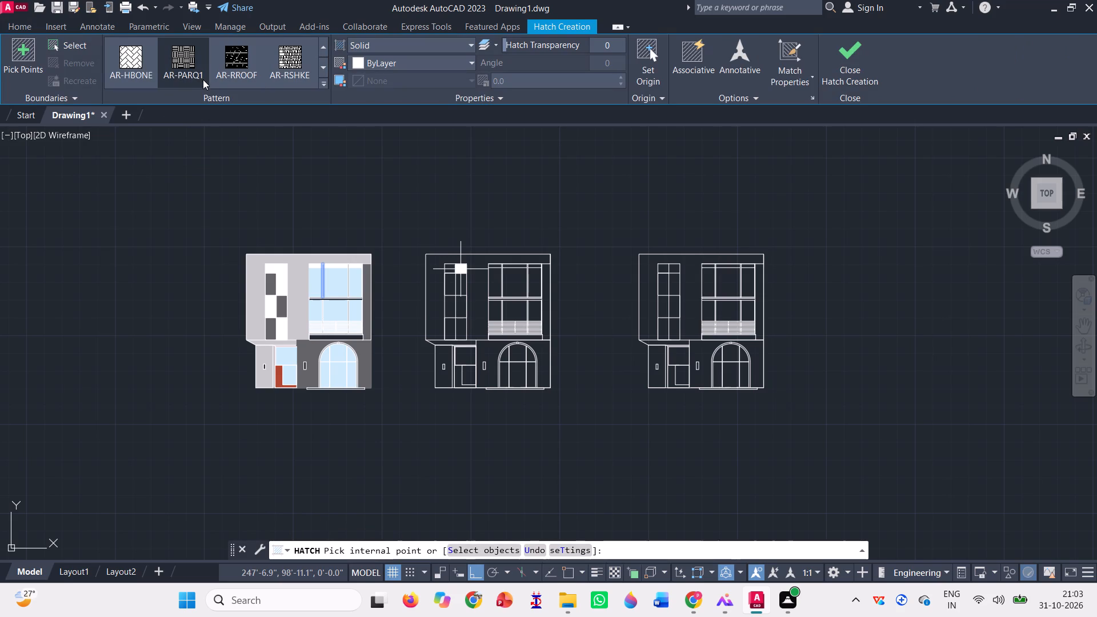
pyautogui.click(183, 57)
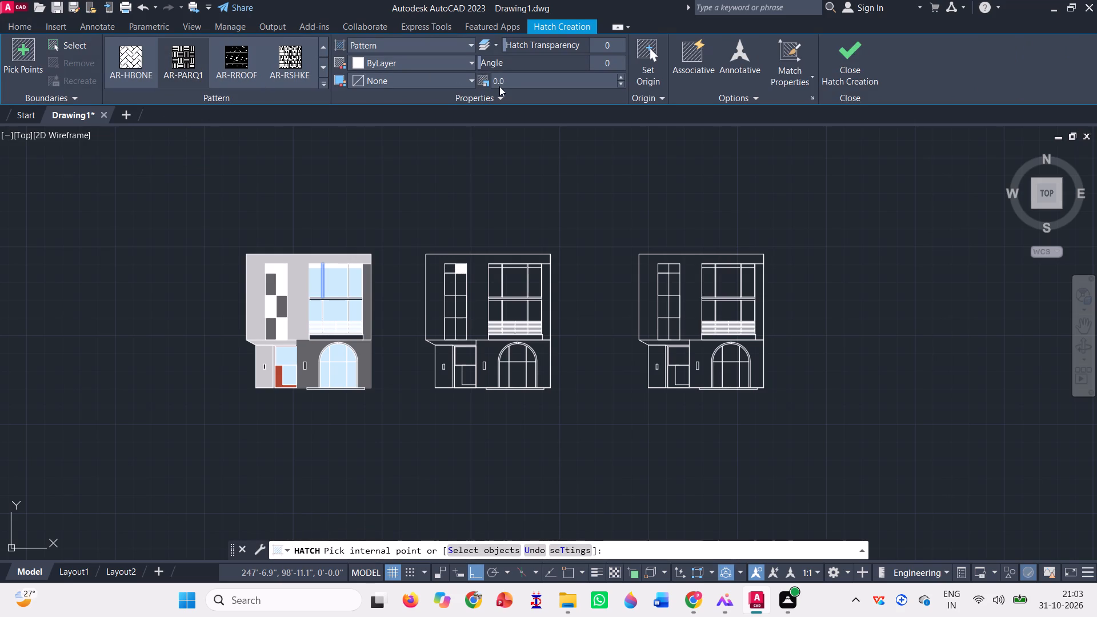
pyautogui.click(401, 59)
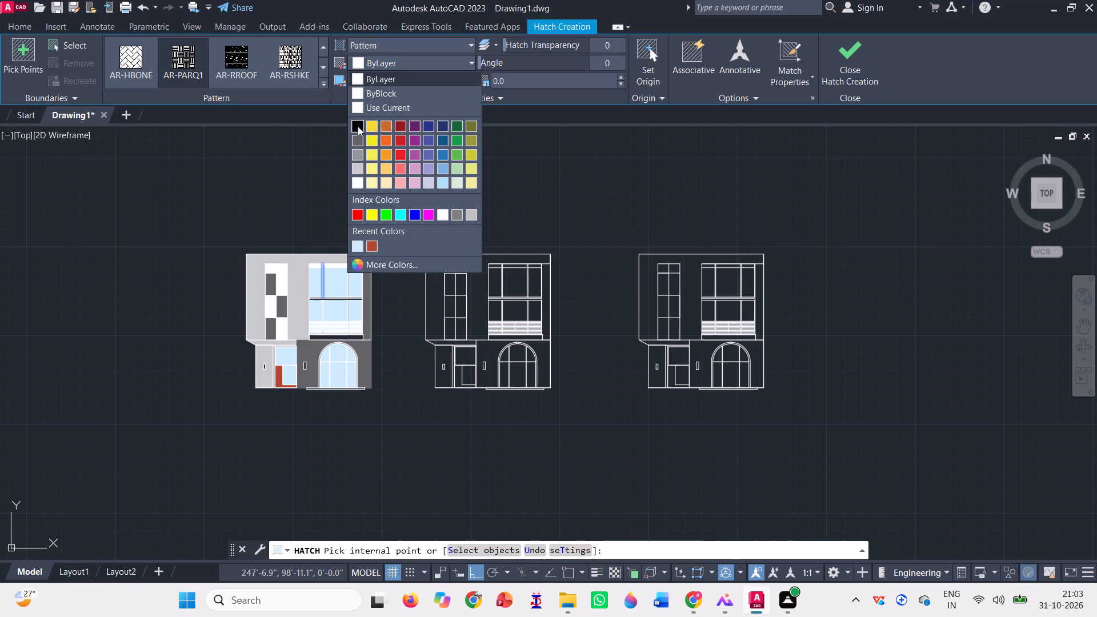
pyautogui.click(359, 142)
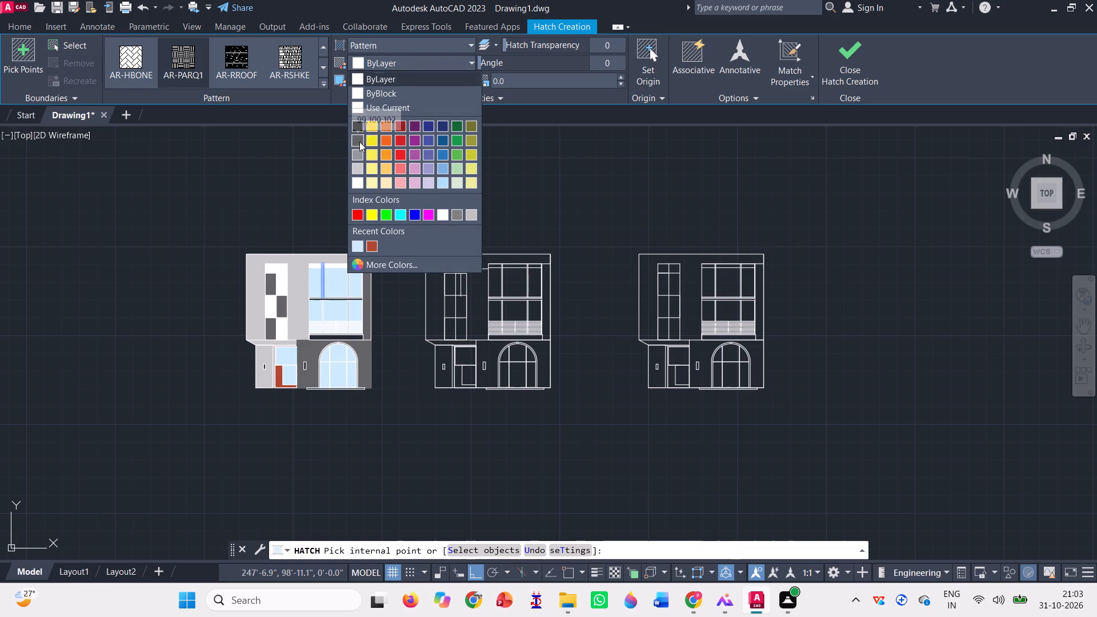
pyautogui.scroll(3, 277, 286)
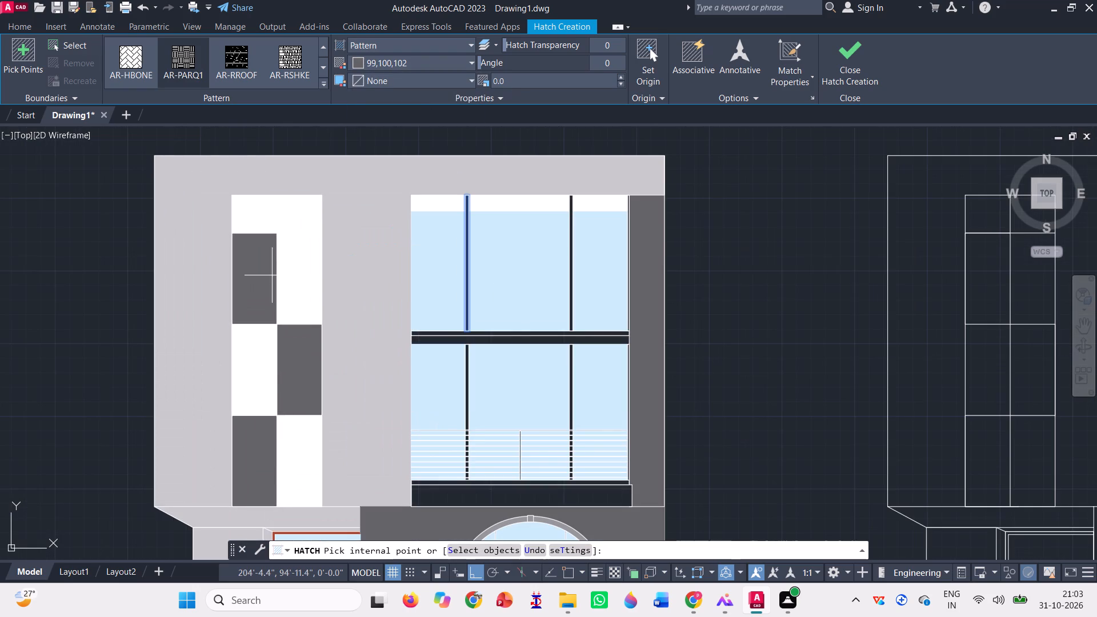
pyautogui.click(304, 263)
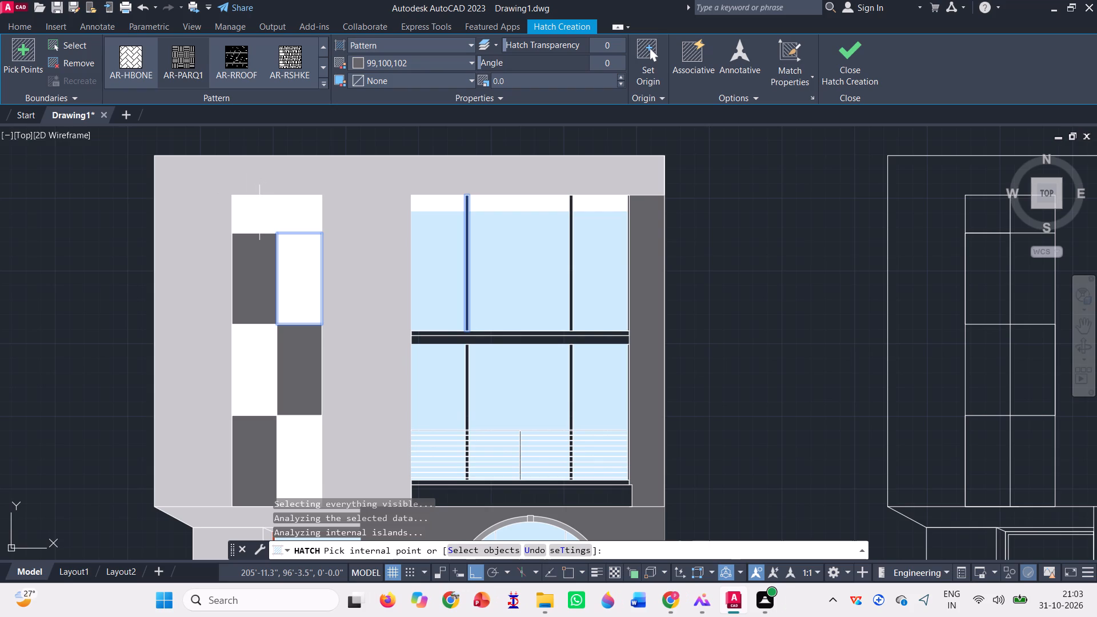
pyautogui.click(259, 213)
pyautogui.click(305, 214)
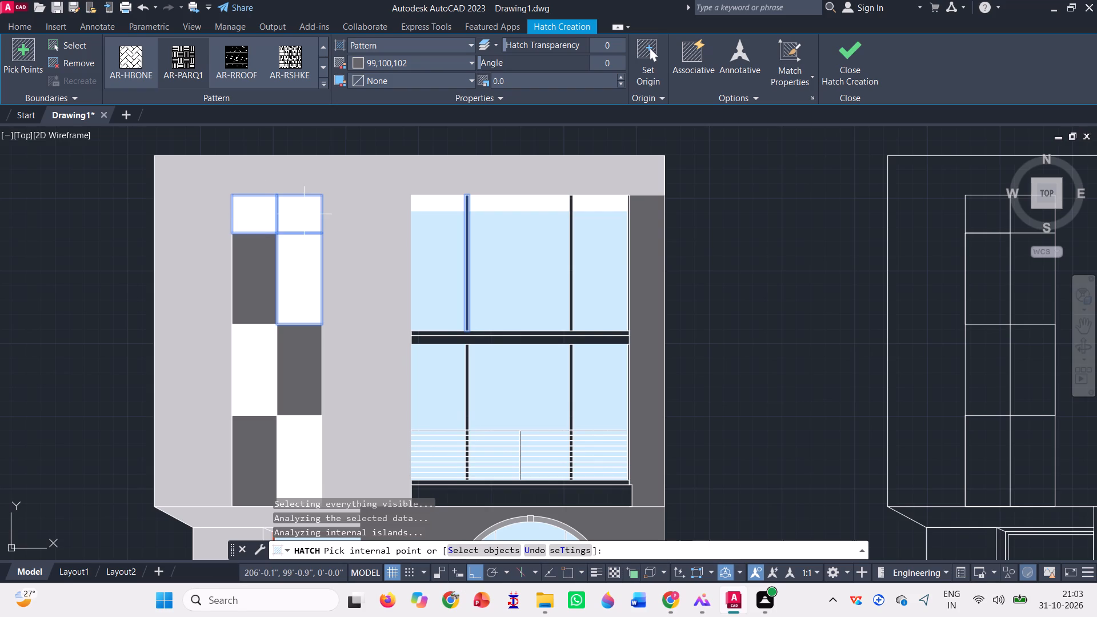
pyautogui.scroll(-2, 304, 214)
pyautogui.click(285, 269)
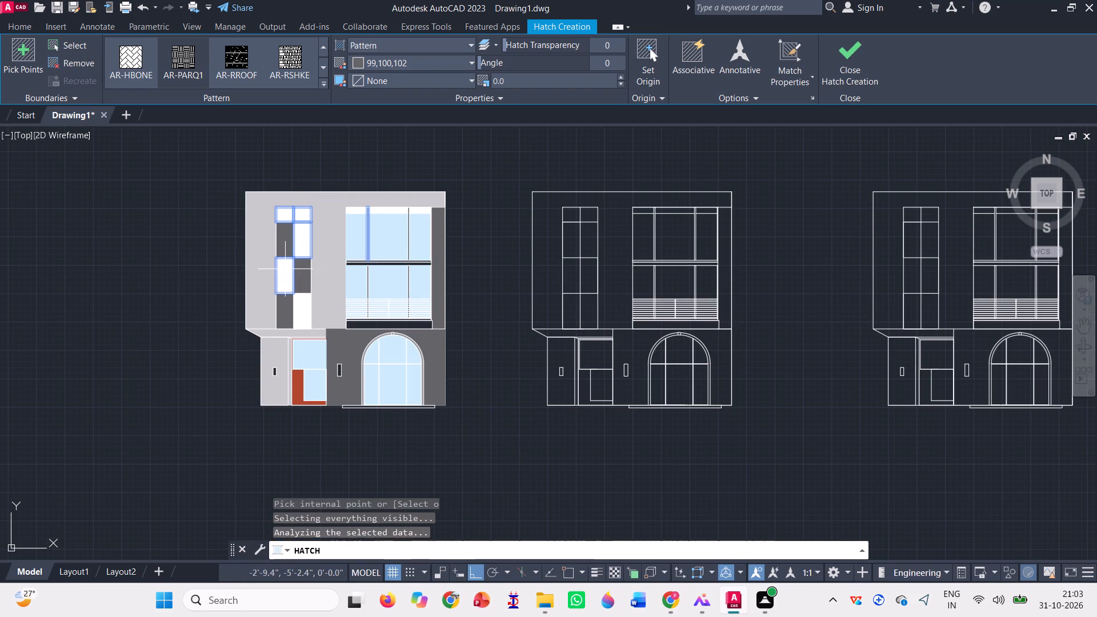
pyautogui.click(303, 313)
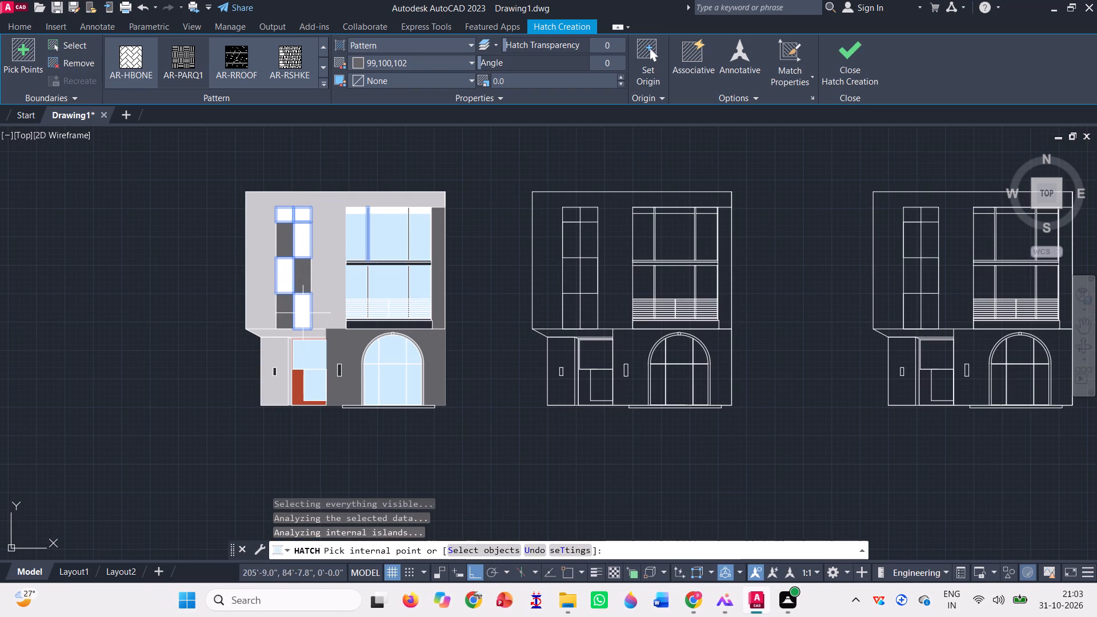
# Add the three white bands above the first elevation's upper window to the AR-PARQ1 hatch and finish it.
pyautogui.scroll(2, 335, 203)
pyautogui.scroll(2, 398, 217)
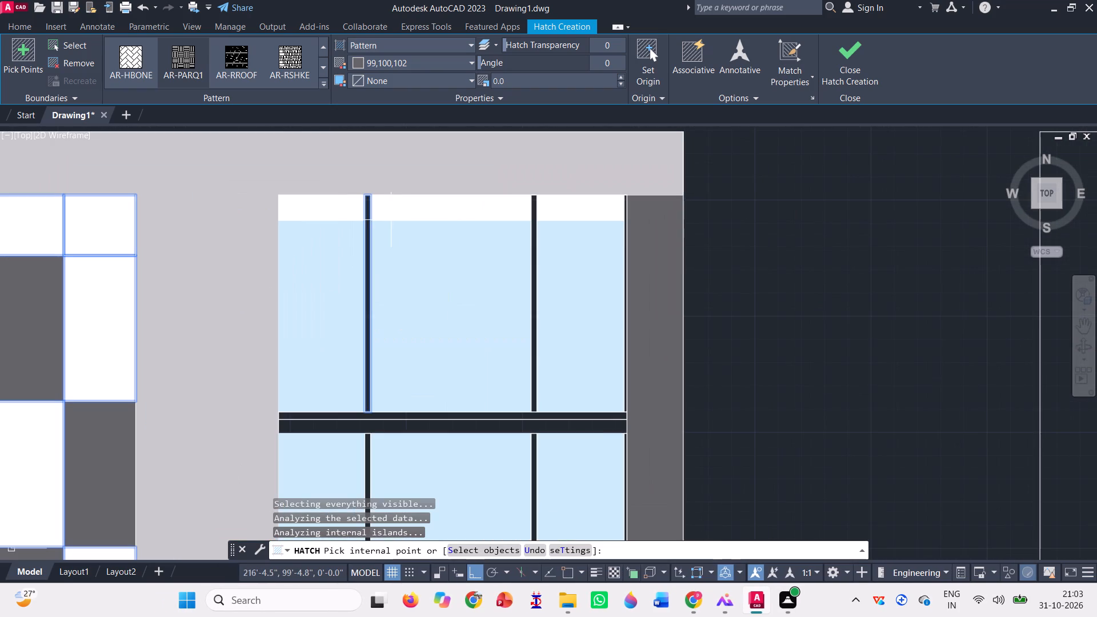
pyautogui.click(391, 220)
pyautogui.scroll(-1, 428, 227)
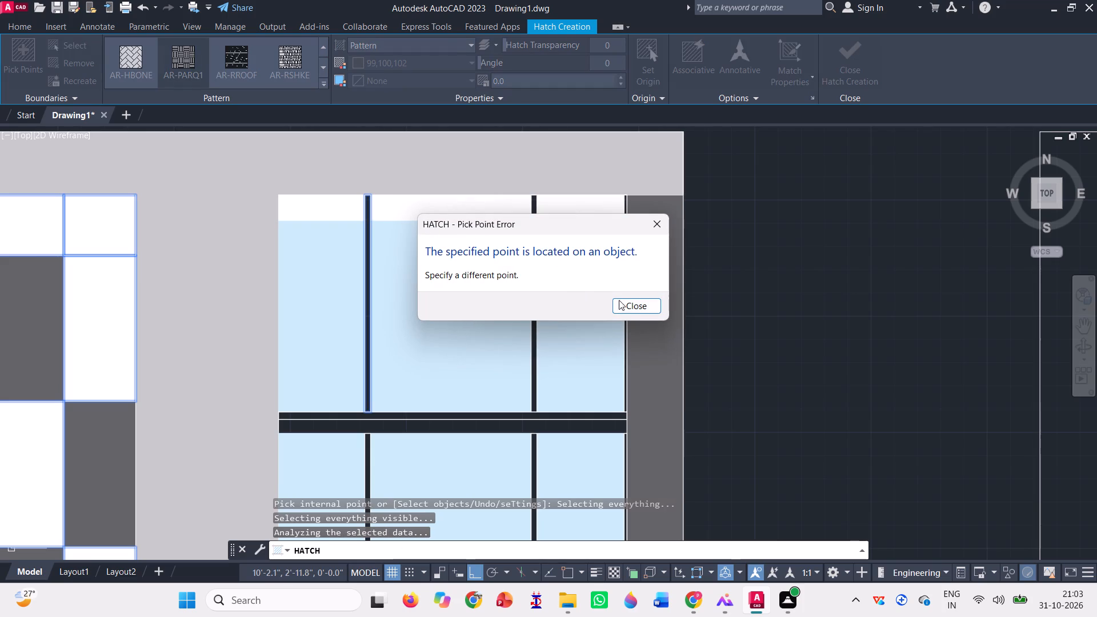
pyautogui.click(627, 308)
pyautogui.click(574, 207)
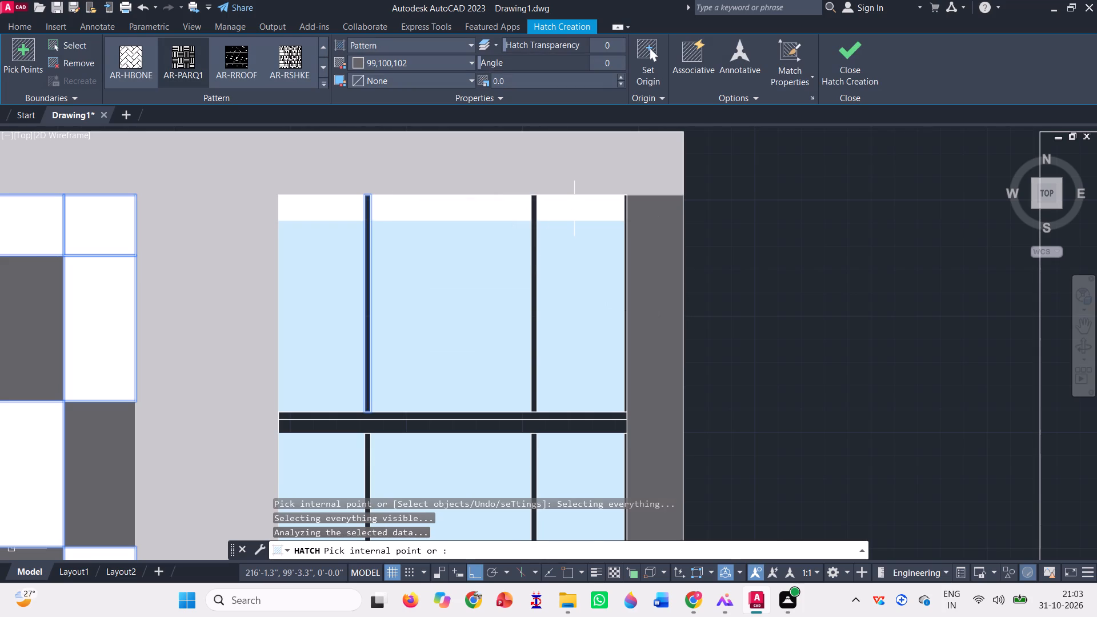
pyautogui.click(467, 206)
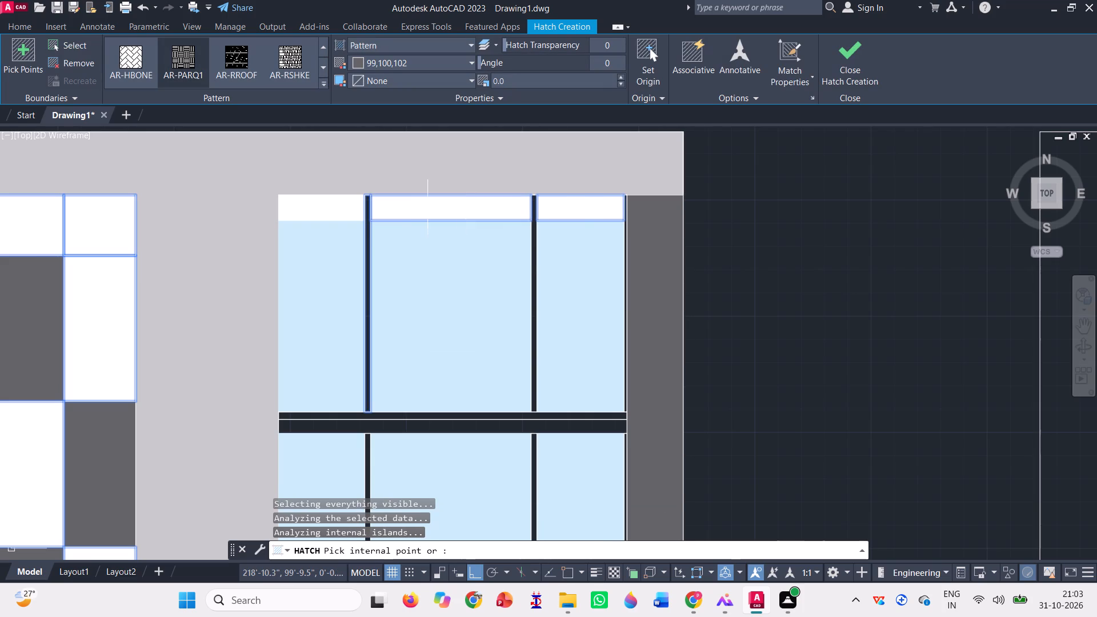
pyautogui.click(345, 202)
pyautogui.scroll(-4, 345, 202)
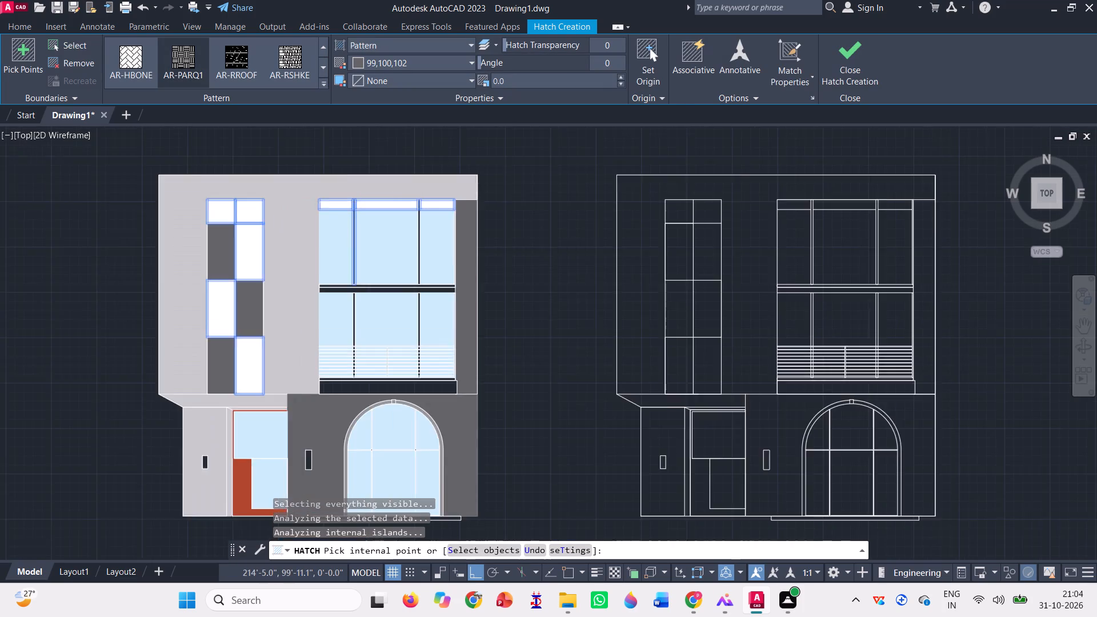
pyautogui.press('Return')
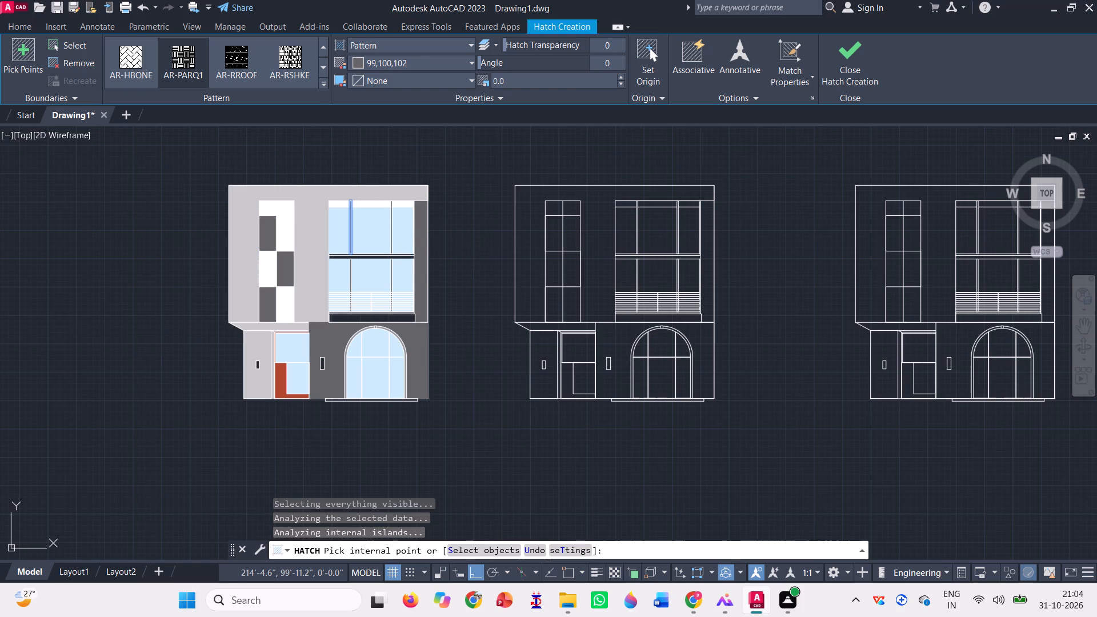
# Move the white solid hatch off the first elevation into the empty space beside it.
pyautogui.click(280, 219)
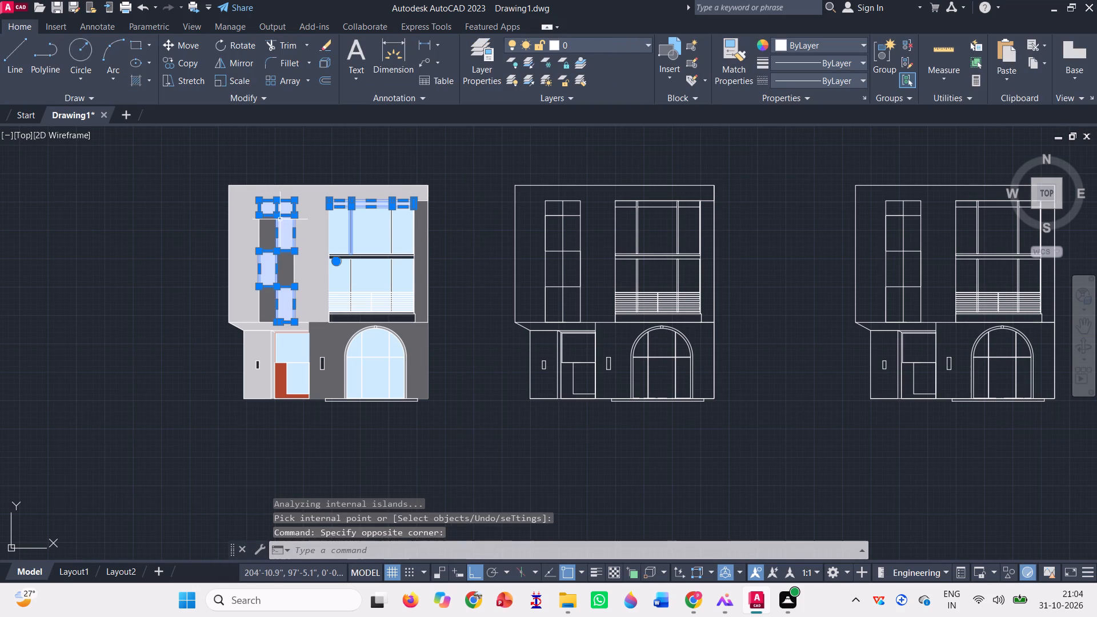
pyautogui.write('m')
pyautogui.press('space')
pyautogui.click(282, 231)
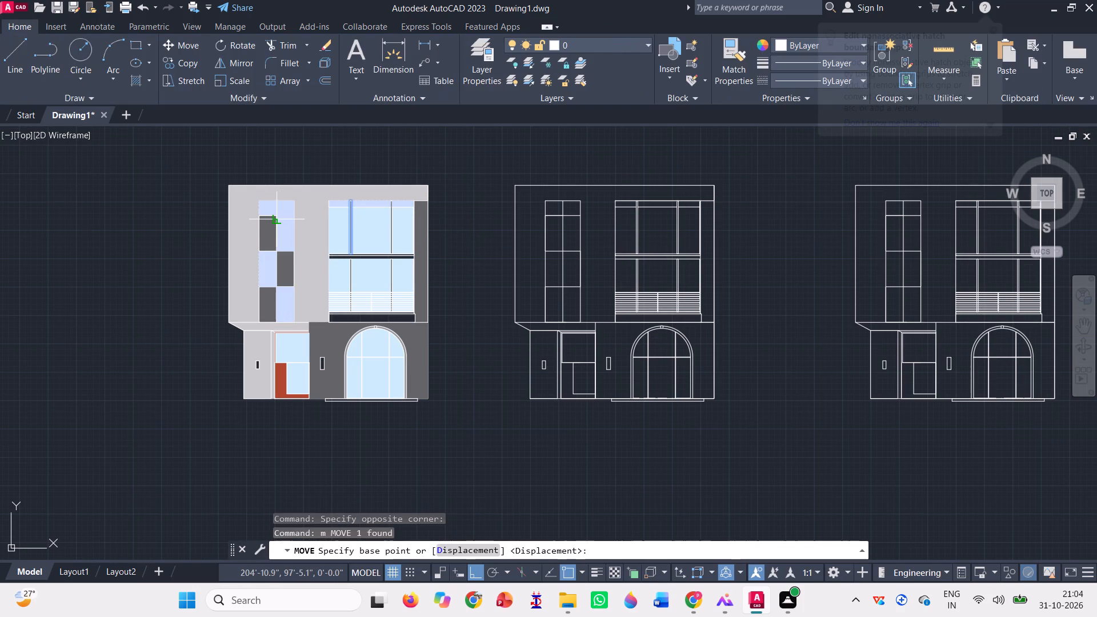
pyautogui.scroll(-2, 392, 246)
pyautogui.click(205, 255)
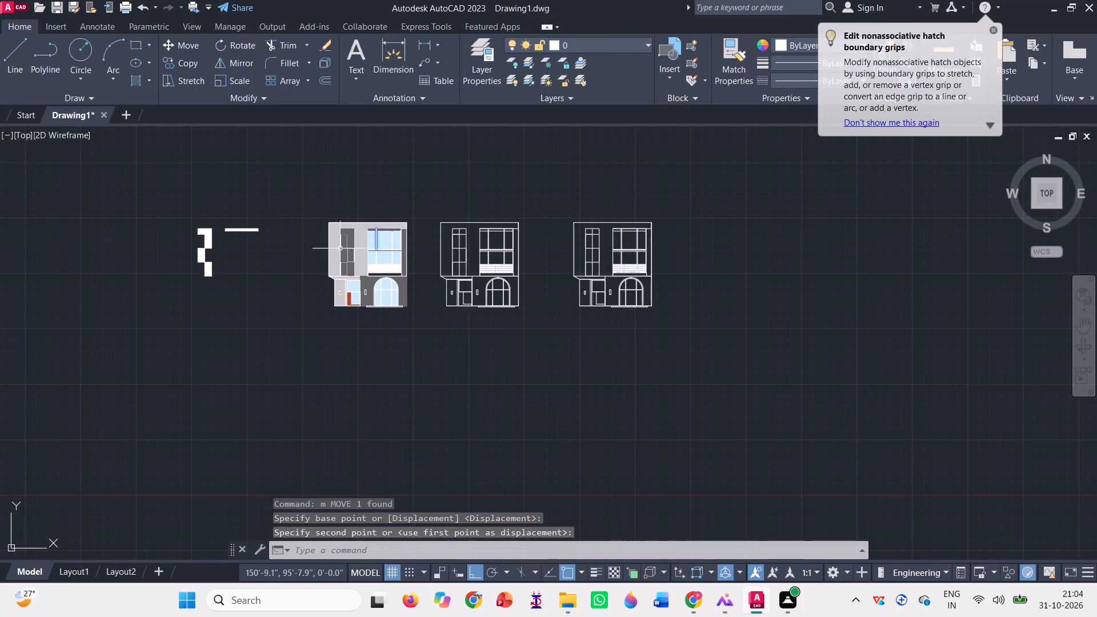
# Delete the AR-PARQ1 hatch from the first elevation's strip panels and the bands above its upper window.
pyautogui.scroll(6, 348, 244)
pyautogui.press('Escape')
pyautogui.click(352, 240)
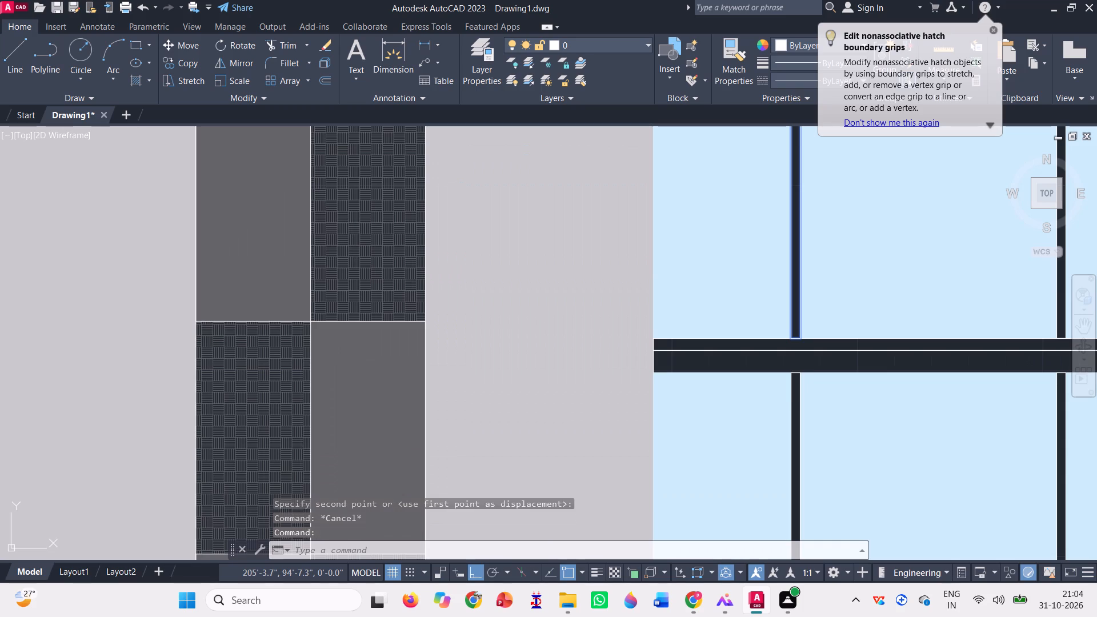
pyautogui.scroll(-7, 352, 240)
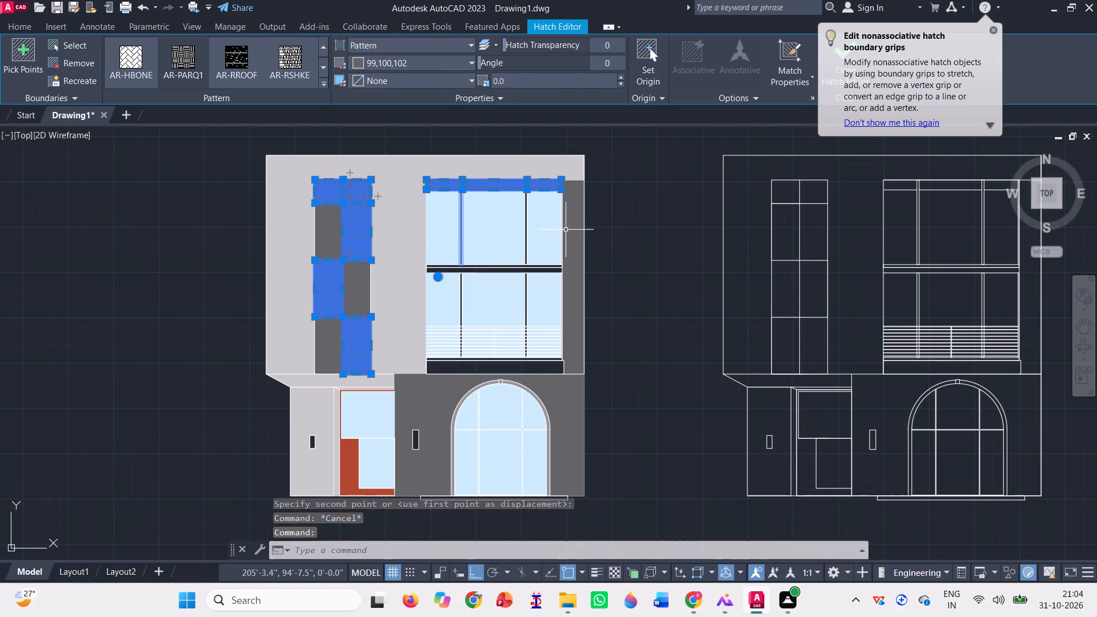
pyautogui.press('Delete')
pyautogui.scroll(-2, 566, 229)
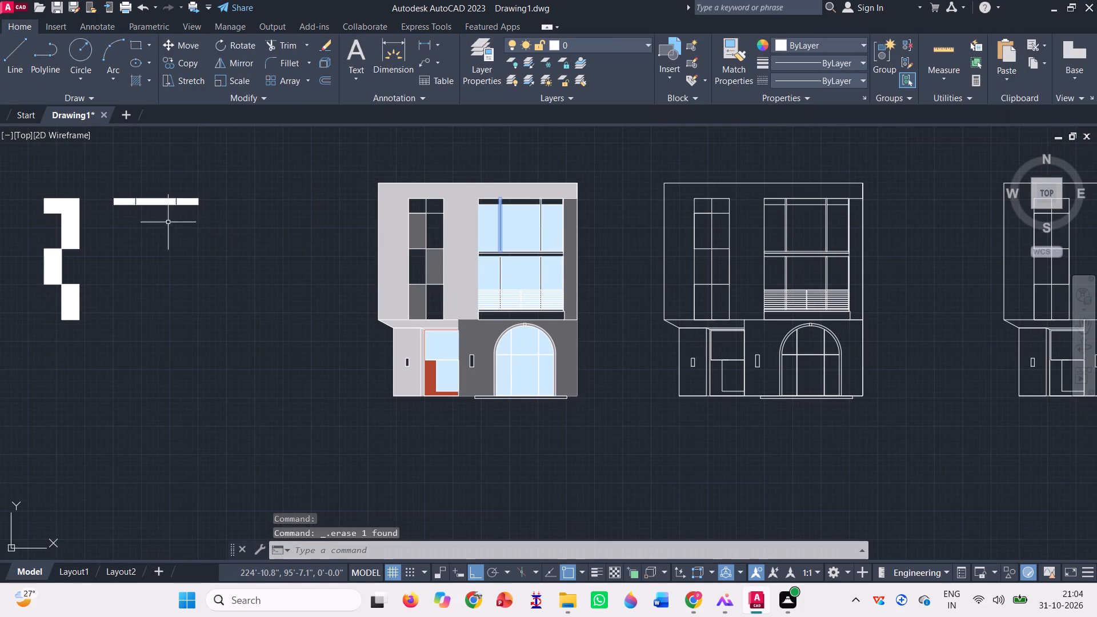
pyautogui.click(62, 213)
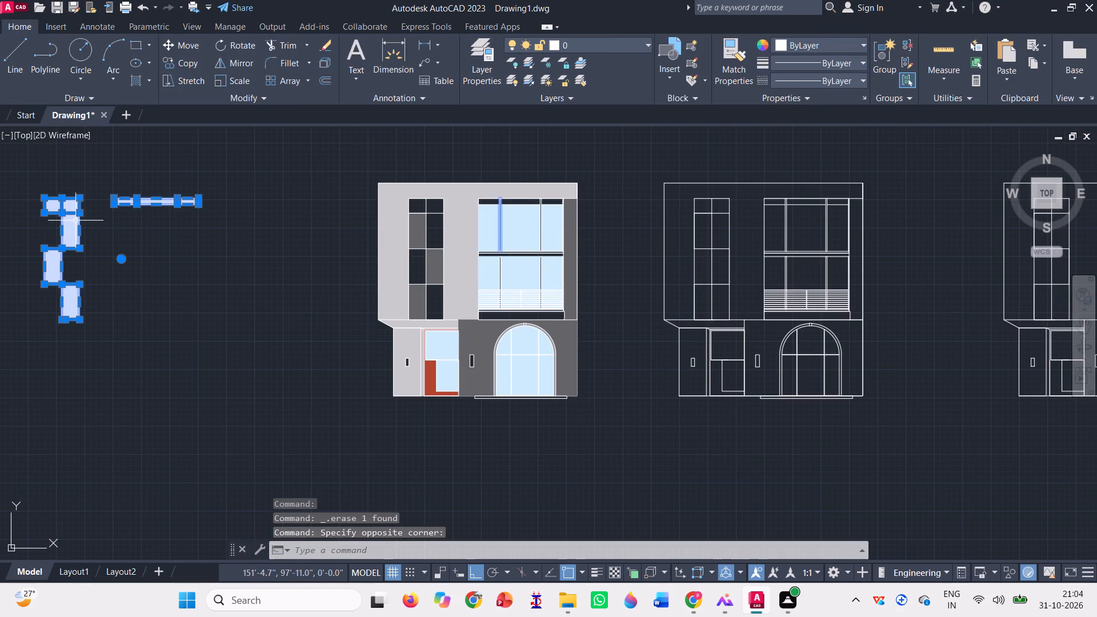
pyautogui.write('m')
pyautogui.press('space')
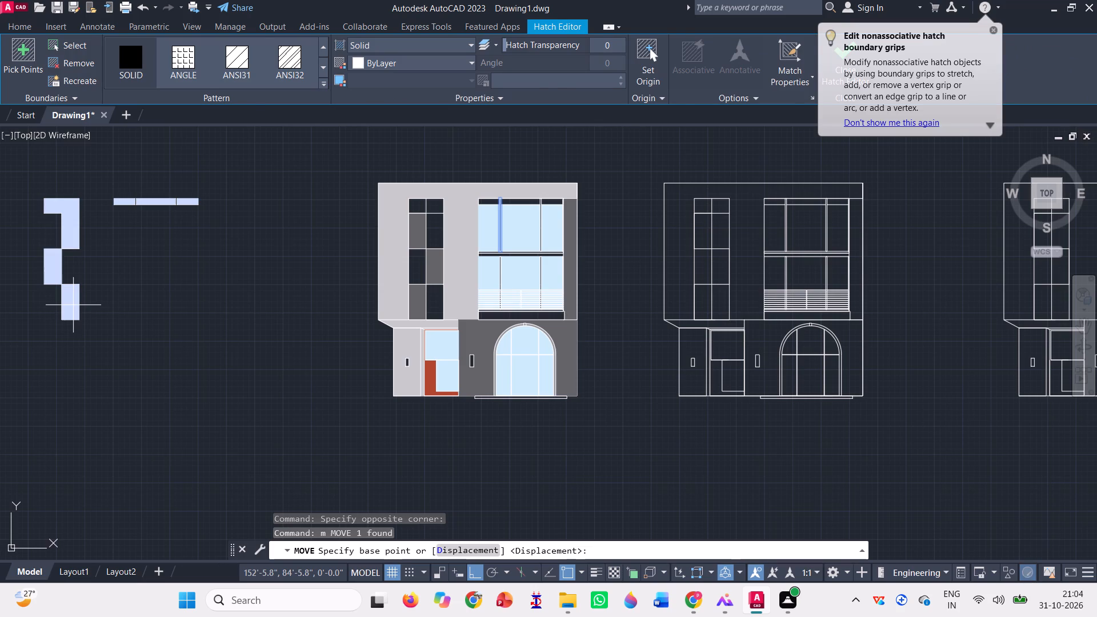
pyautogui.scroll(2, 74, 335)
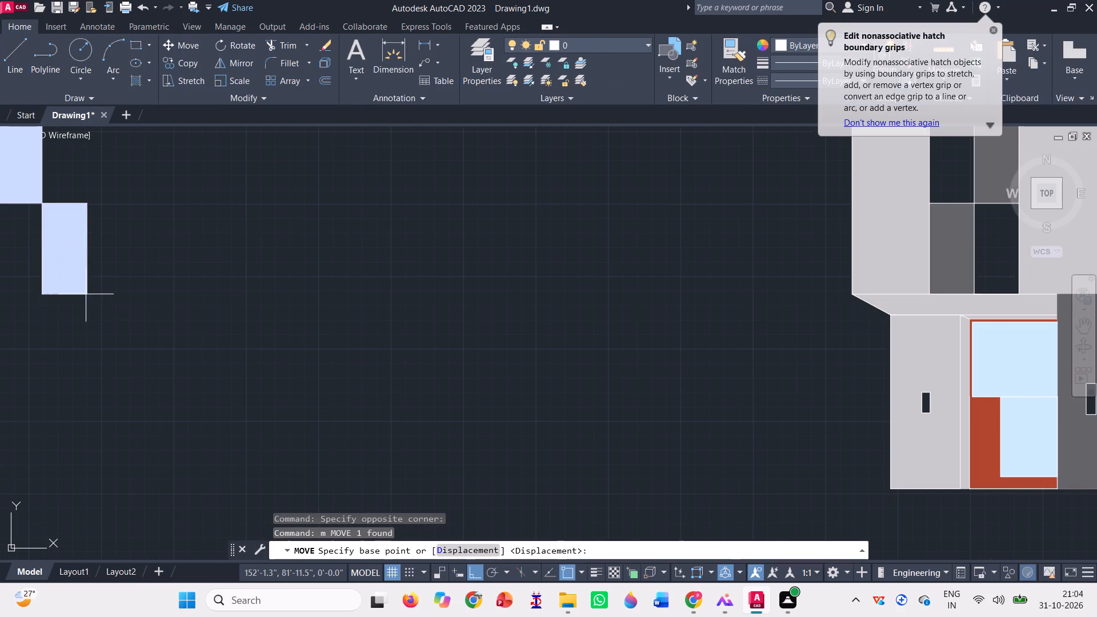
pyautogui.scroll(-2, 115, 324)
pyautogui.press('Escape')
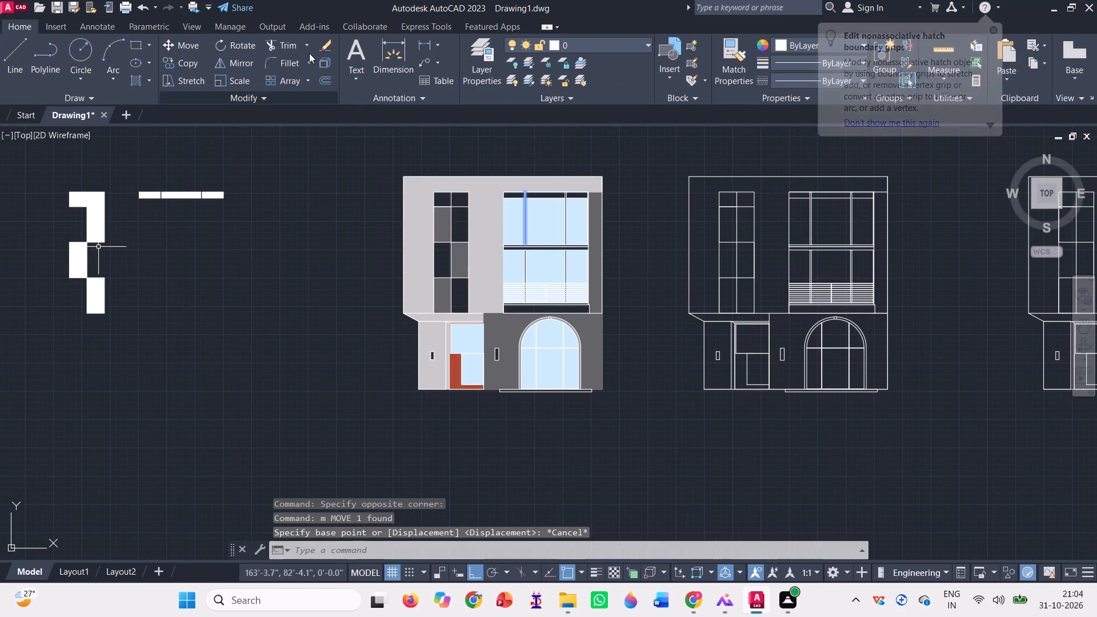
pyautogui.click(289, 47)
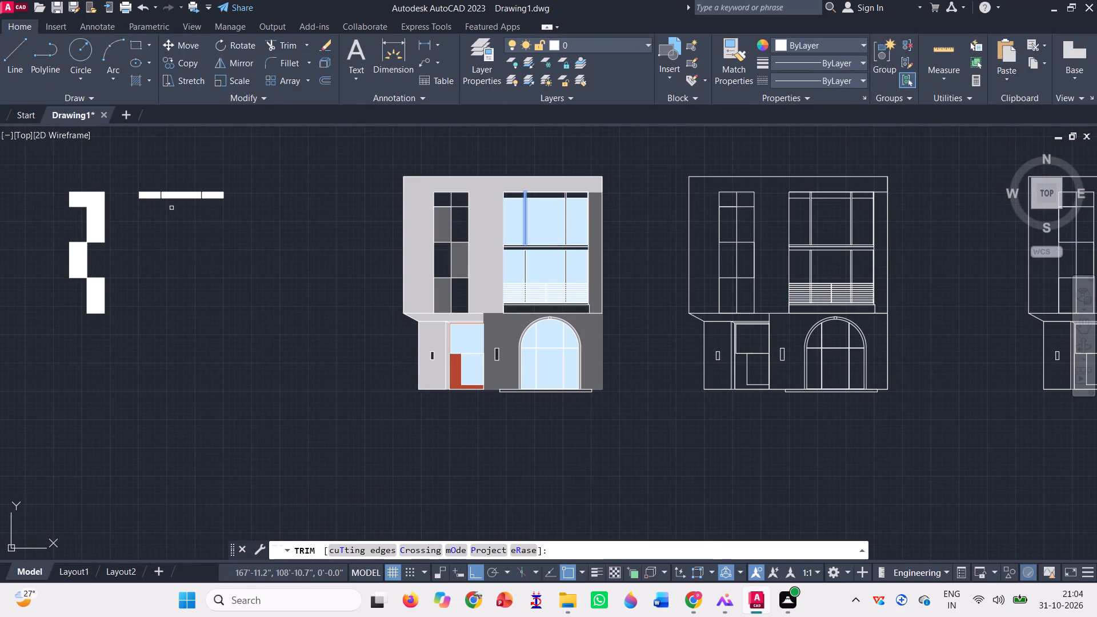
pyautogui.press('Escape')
# Delete the white solid hatch lying in the empty space beside the first elevation.
pyautogui.click(97, 225)
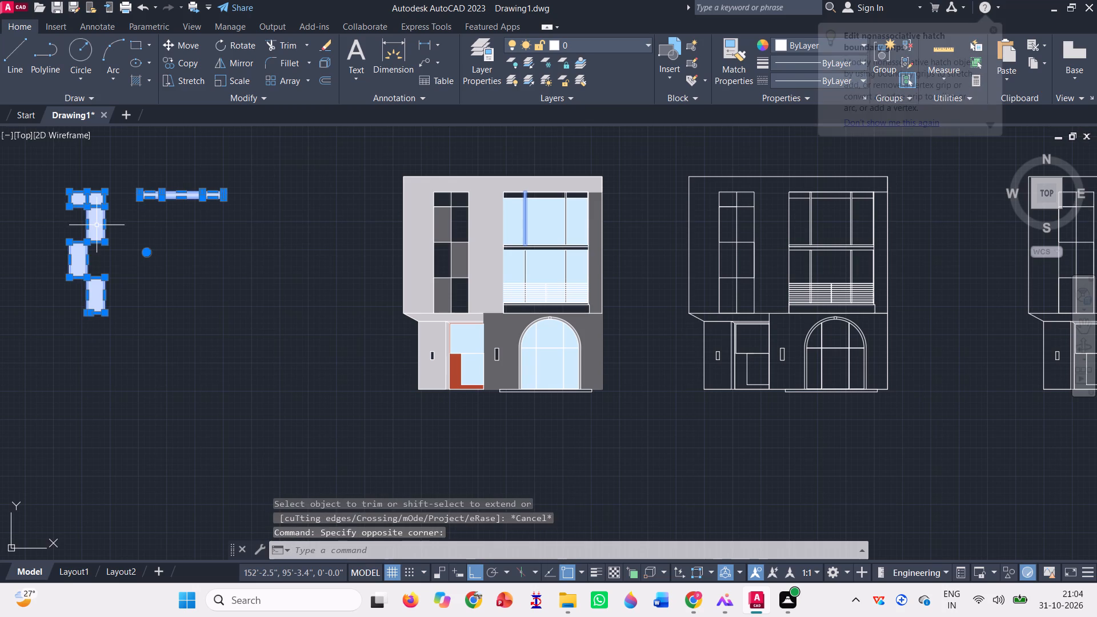
pyautogui.press('Delete')
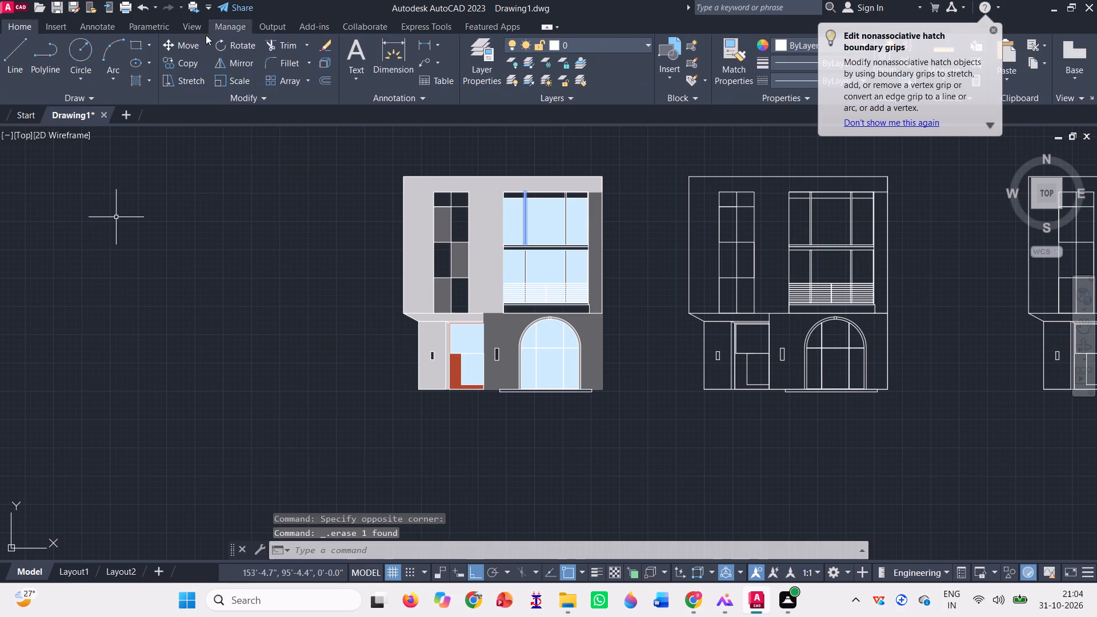
# Fill the five unshaded strip panels of the first elevation with a solid hatch in light grey 199,200,202.
pyautogui.click(151, 80)
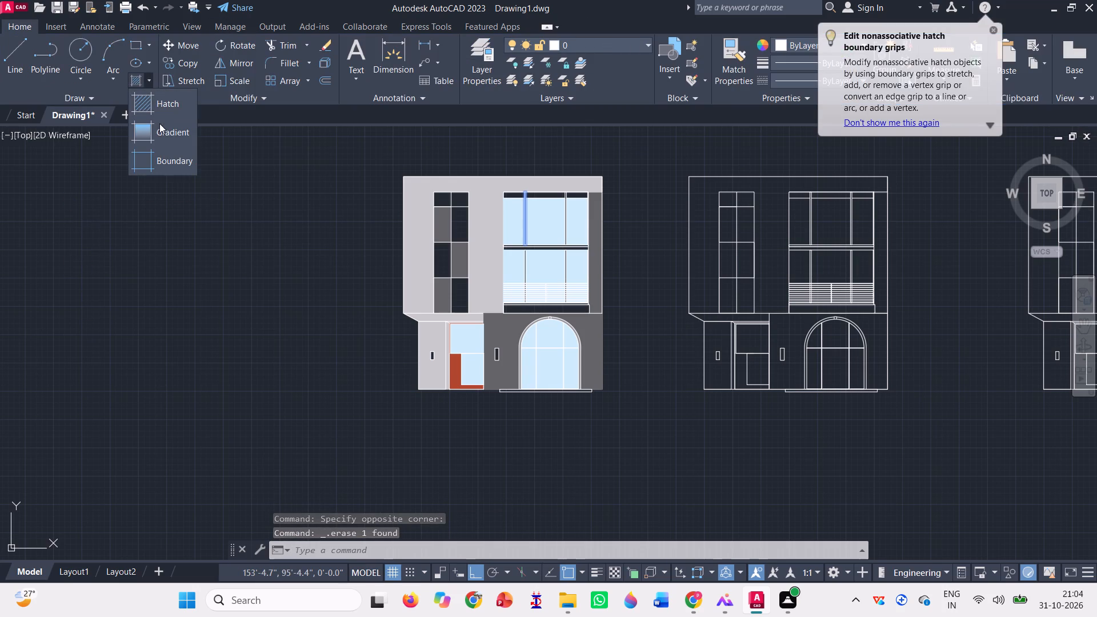
pyautogui.click(161, 128)
pyautogui.scroll(5, 209, 73)
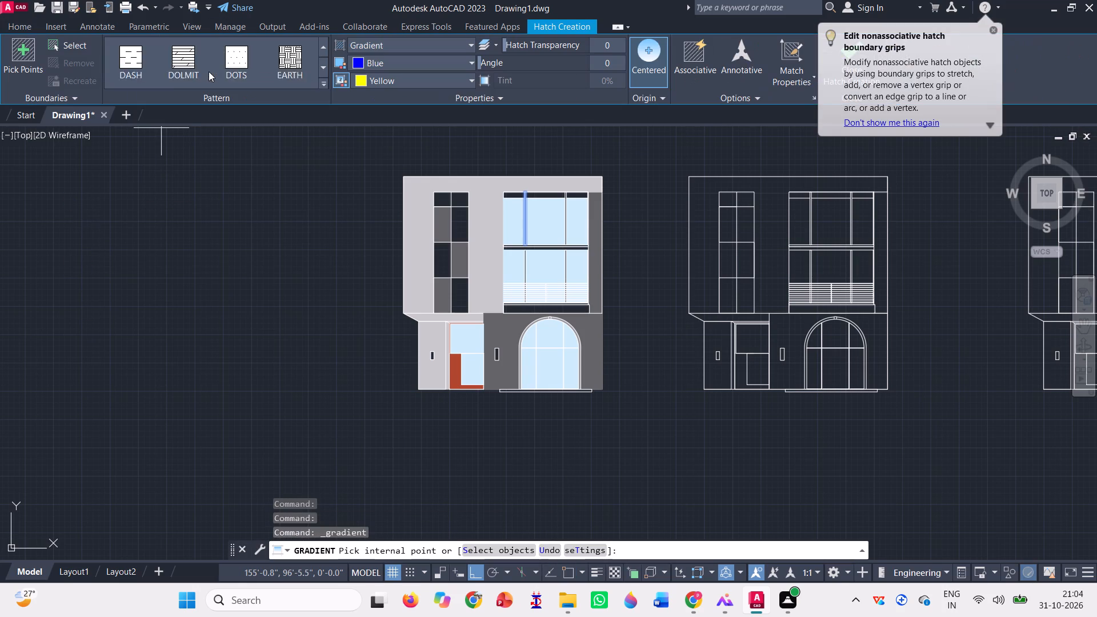
pyautogui.scroll(13, 209, 71)
pyautogui.click(137, 63)
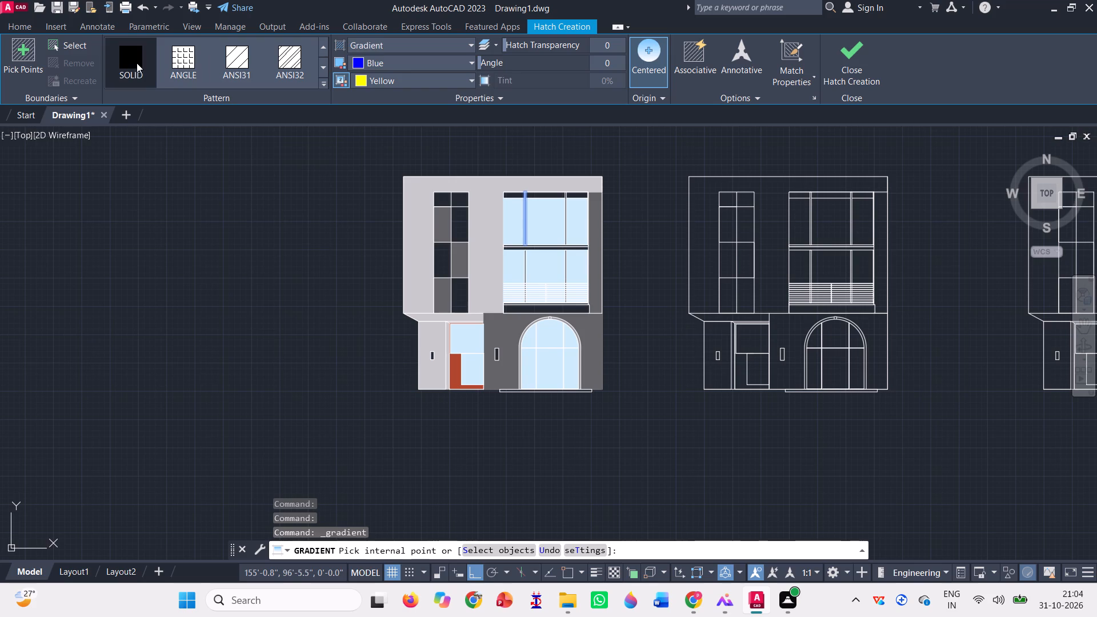
pyautogui.click(427, 62)
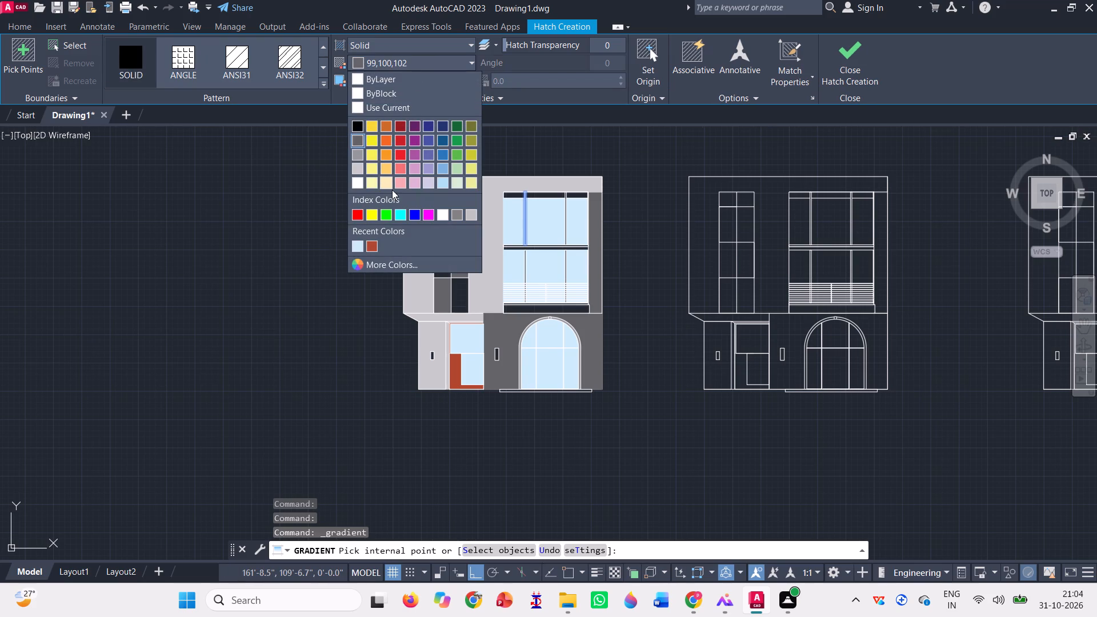
pyautogui.click(358, 170)
pyautogui.scroll(3, 510, 217)
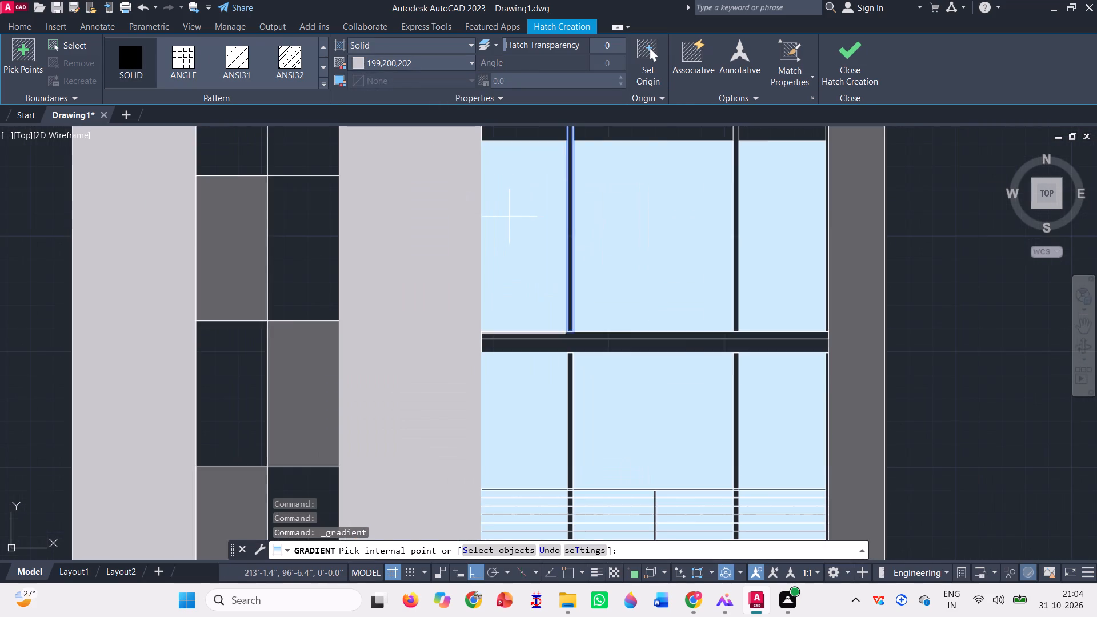
pyautogui.scroll(-2, 309, 174)
pyautogui.click(285, 163)
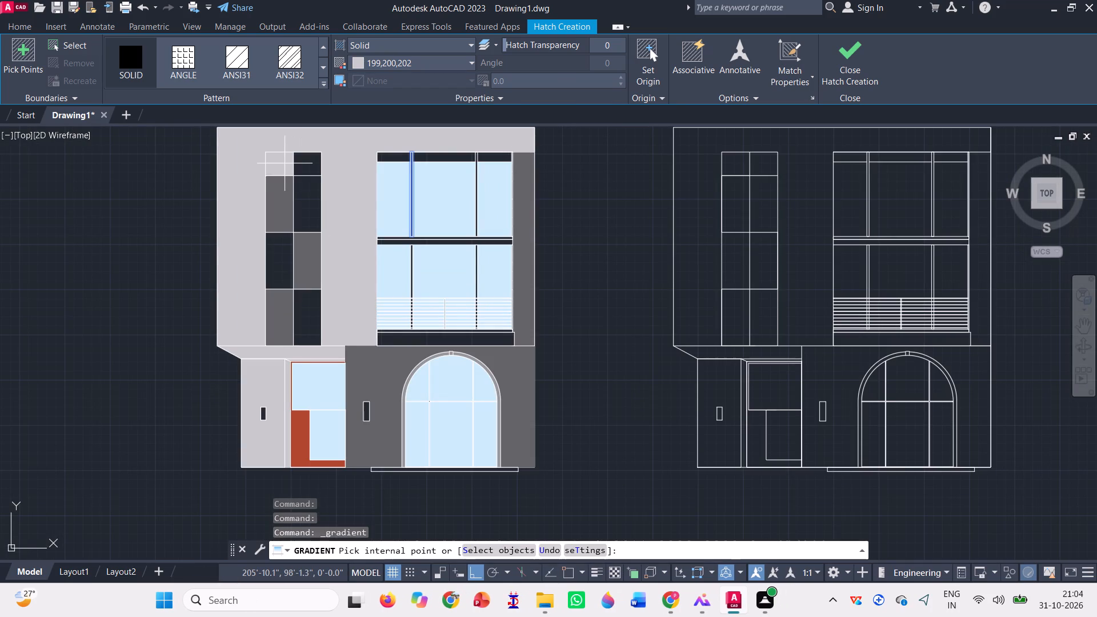
pyautogui.click(313, 169)
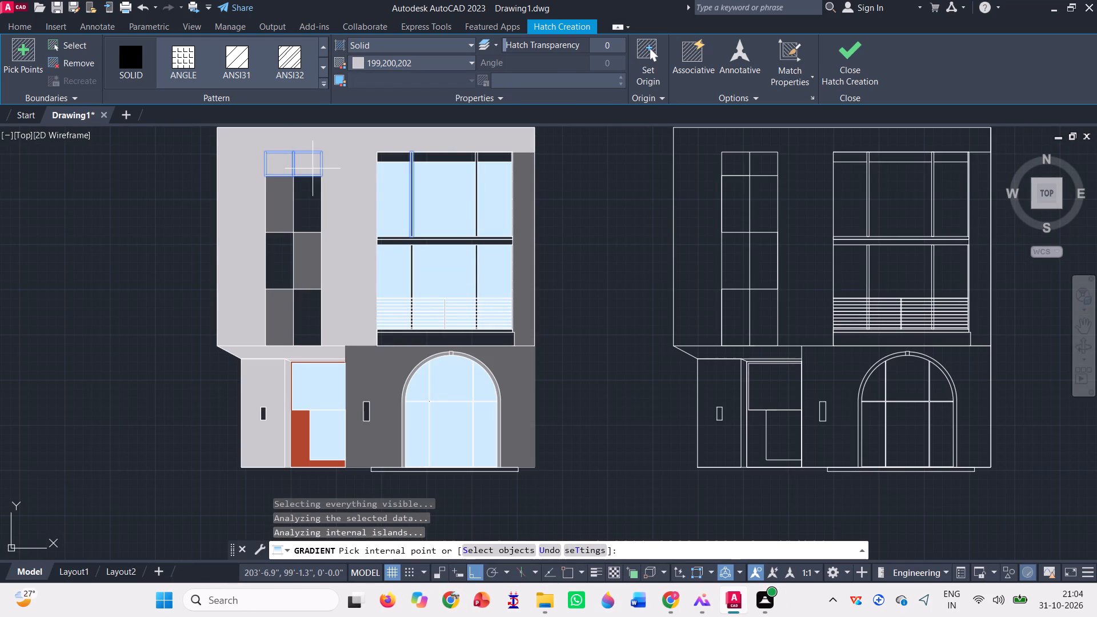
pyautogui.click(313, 191)
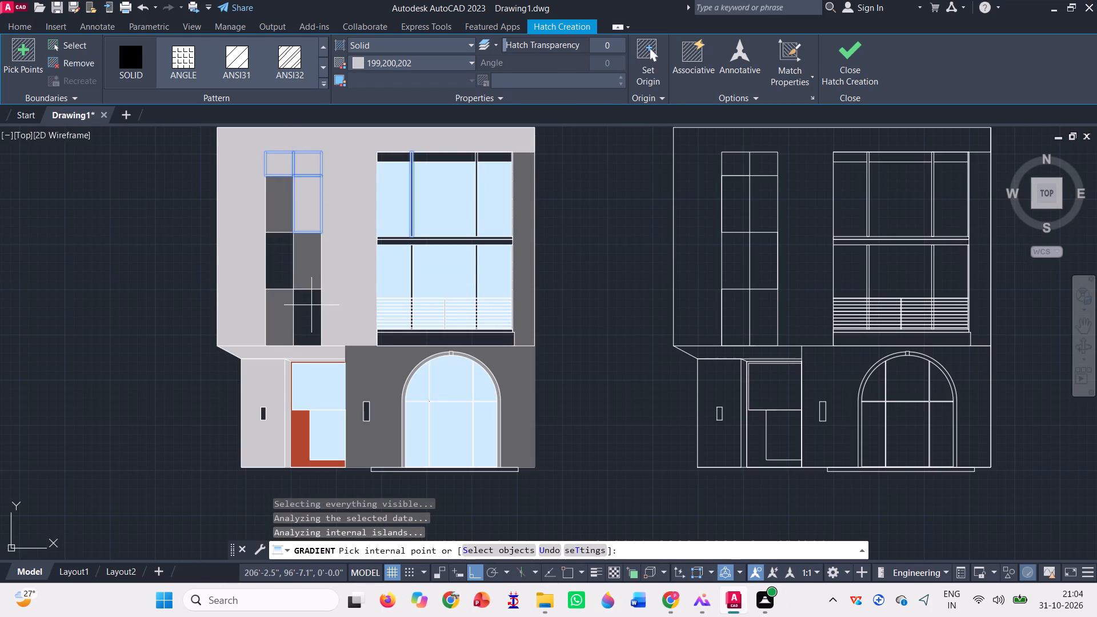
pyautogui.click(311, 305)
pyautogui.click(275, 256)
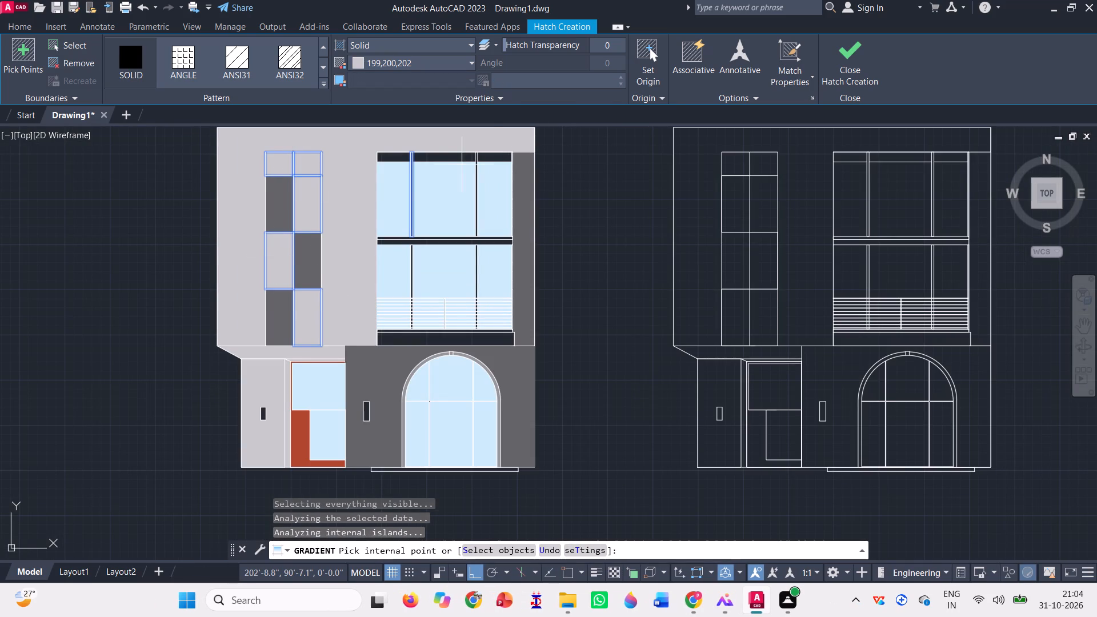
# Add the three bands above the first elevation's upper window to the light grey solid hatch, finish it and clear the selection.
pyautogui.scroll(6, 465, 126)
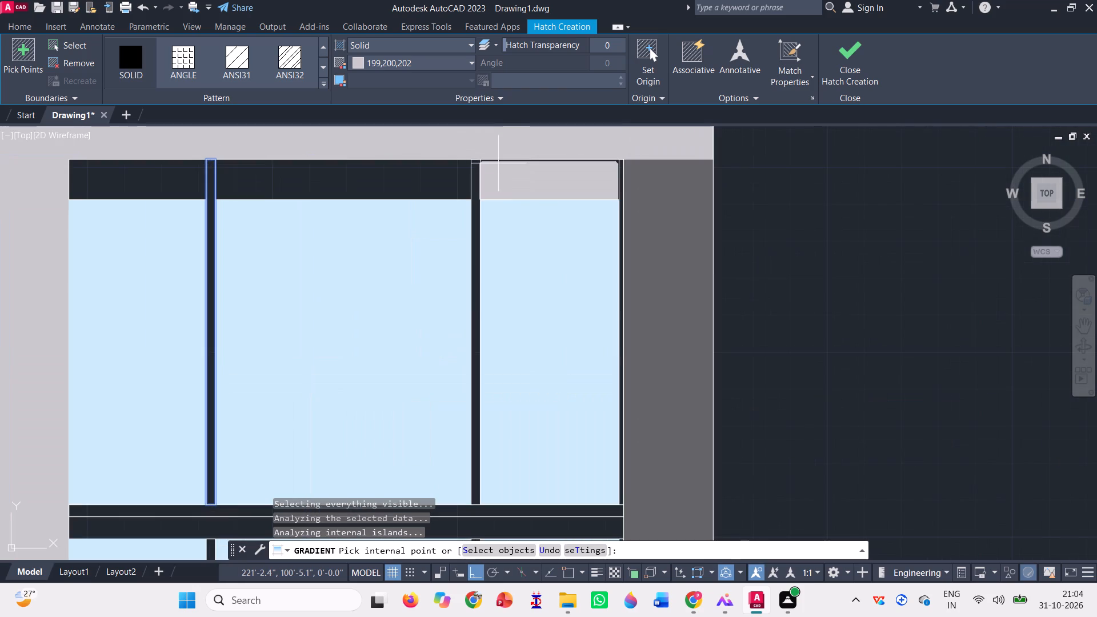
pyautogui.click(506, 173)
pyautogui.click(370, 183)
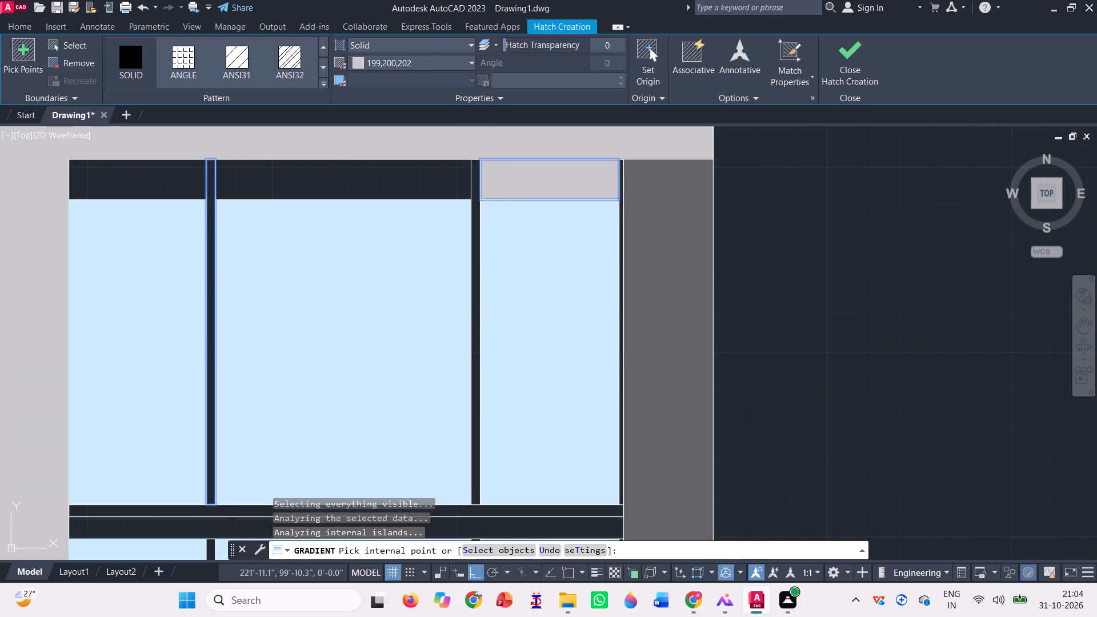
pyautogui.click(162, 186)
pyautogui.scroll(-3, 294, 217)
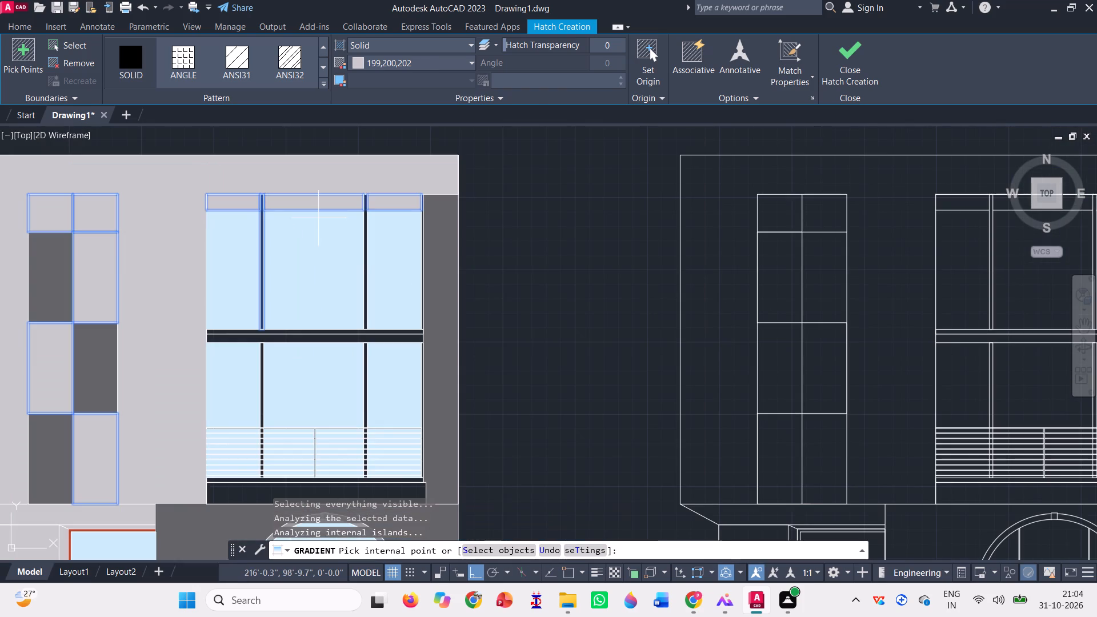
pyautogui.click(839, 70)
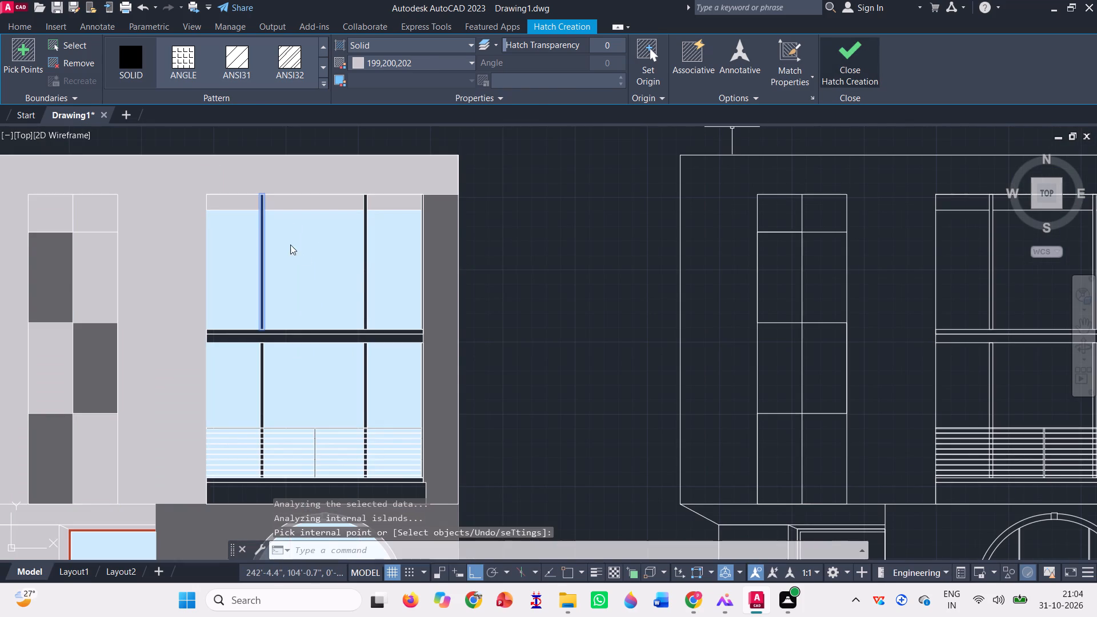
pyautogui.scroll(2, 290, 245)
pyautogui.click(222, 257)
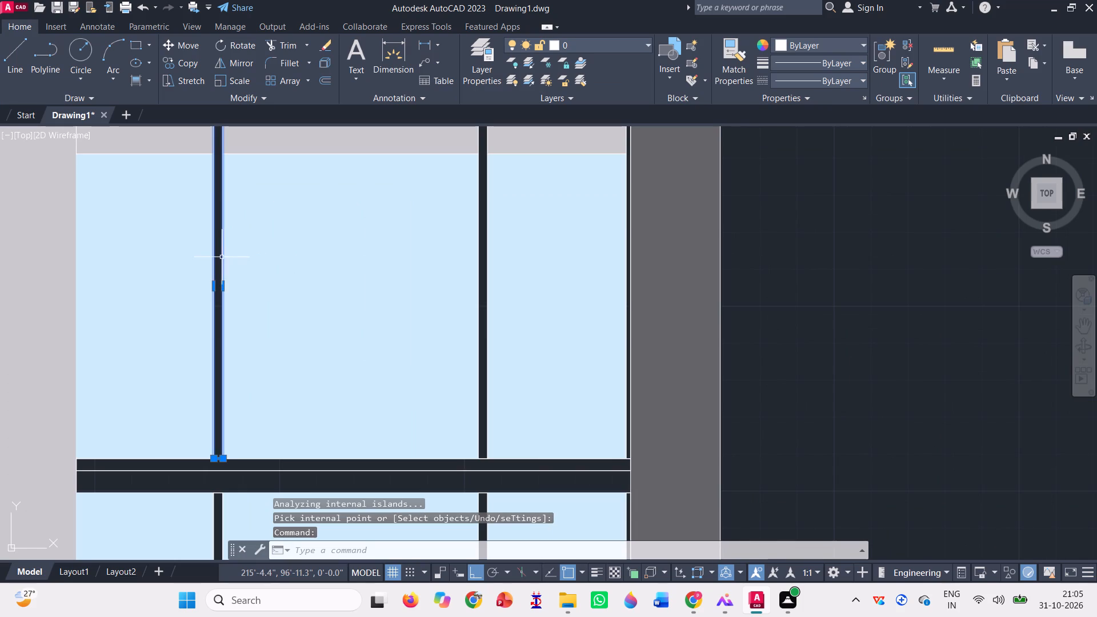
pyautogui.scroll(-3, 222, 257)
pyautogui.press('Escape')
pyautogui.scroll(-1, 348, 250)
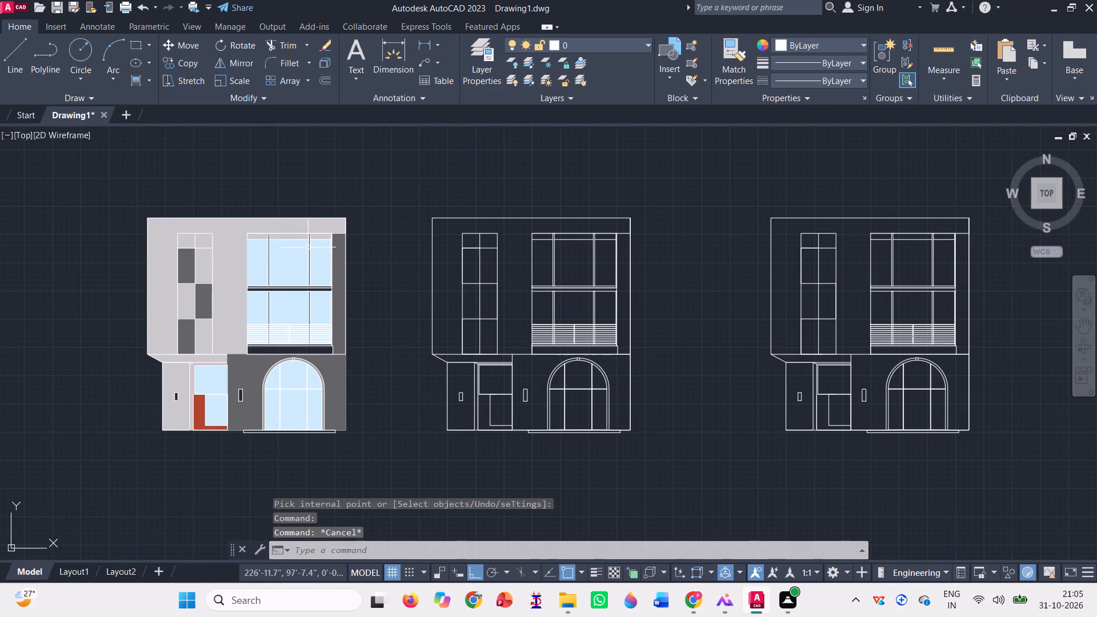
# Overlay the five light grey strip panels of the first elevation with an AR-PARQ1 hatch in dark grey 99,100,102.
pyautogui.click(149, 83)
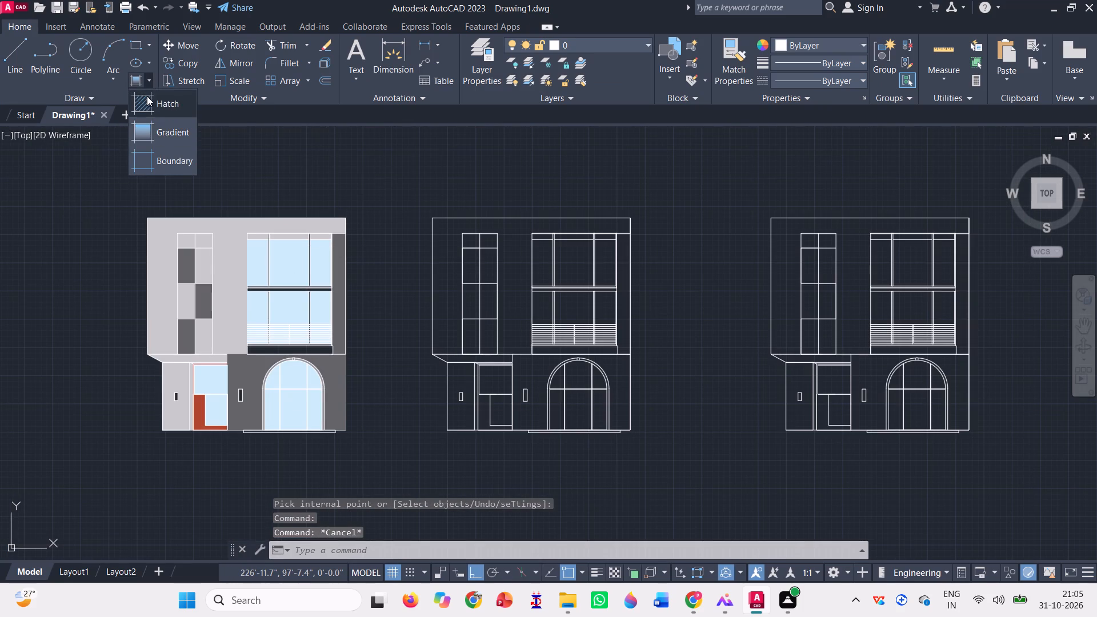
pyautogui.click(152, 103)
pyautogui.scroll(4, 205, 82)
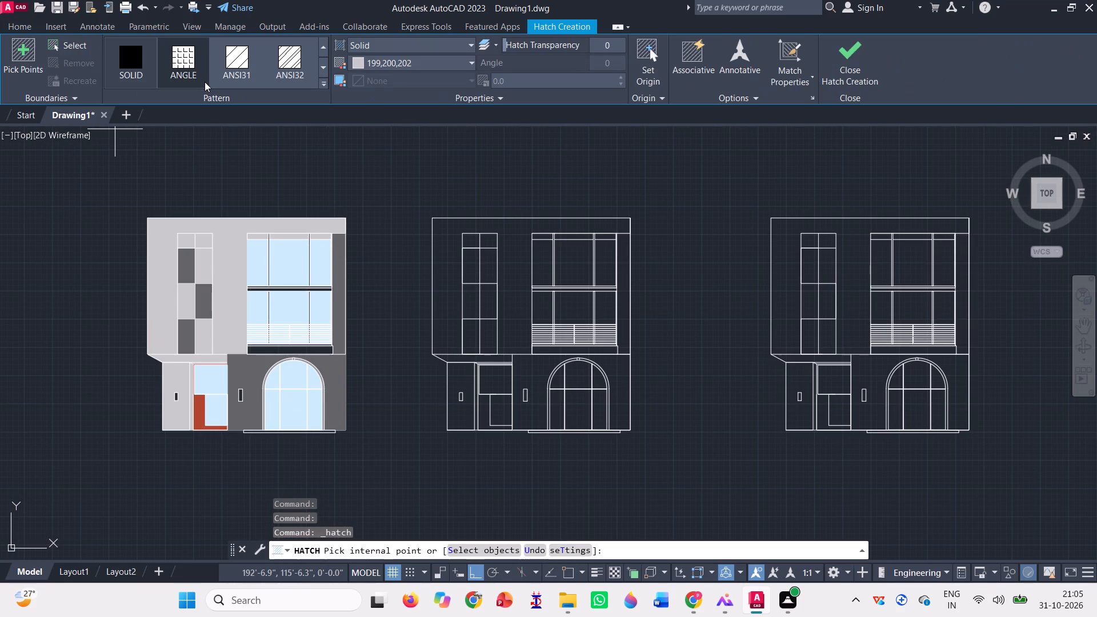
pyautogui.scroll(3, 205, 82)
pyautogui.scroll(-4, 203, 80)
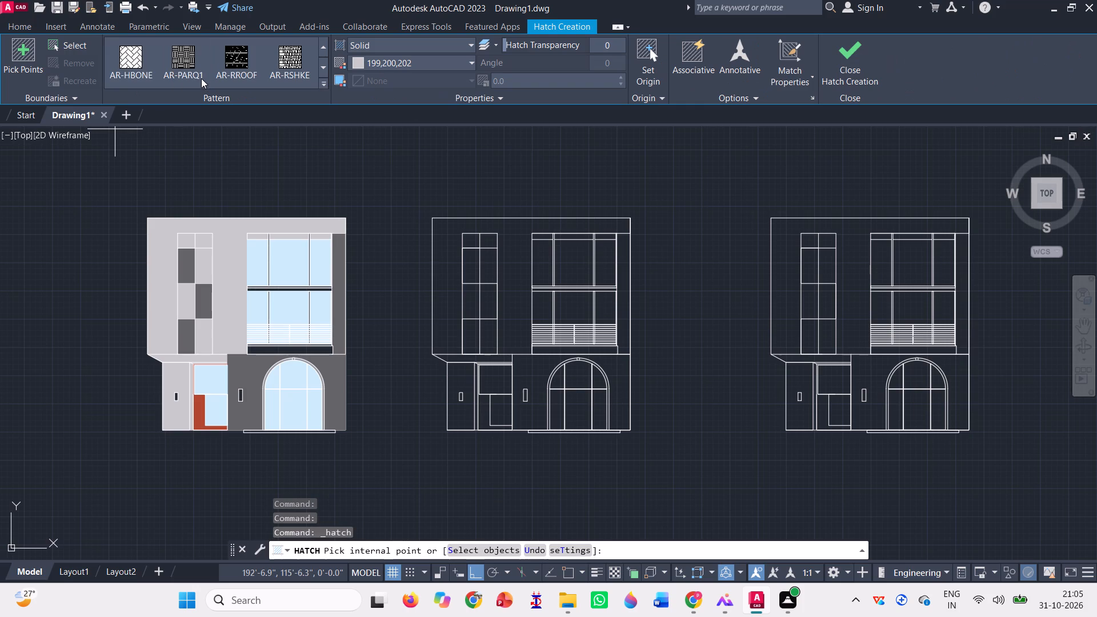
pyautogui.click(185, 45)
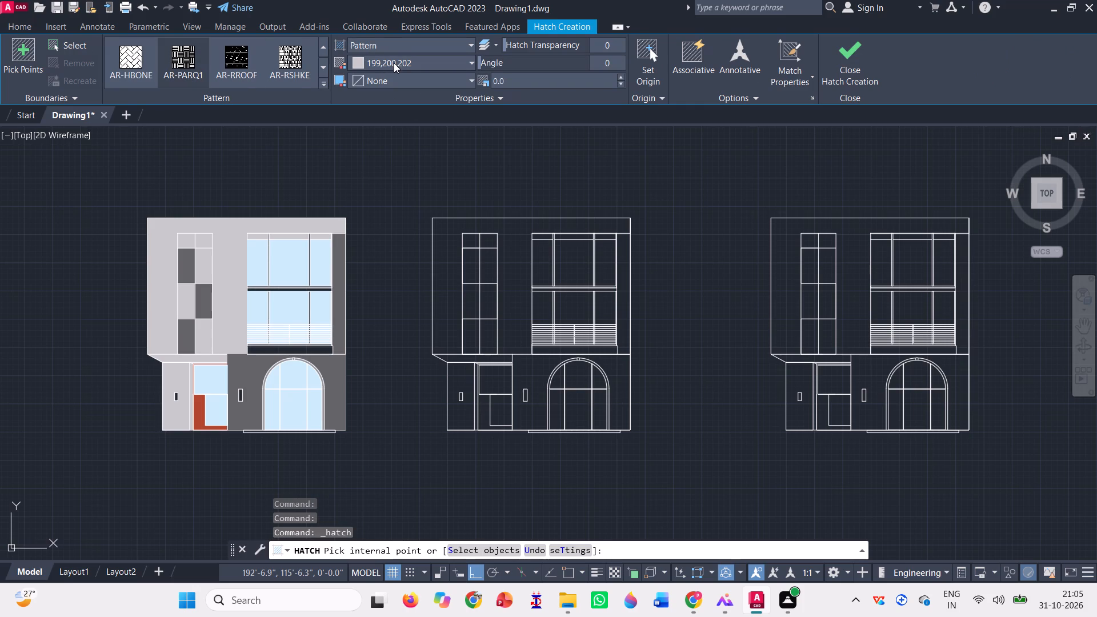
pyautogui.click(394, 63)
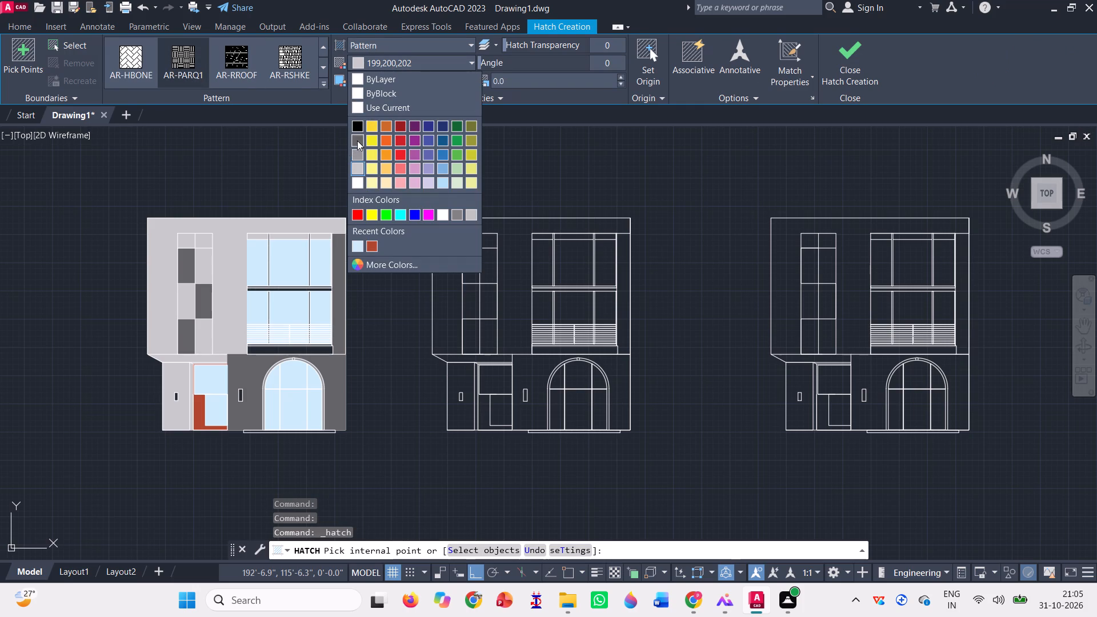
pyautogui.click(357, 141)
pyautogui.scroll(3, 208, 273)
pyautogui.click(181, 226)
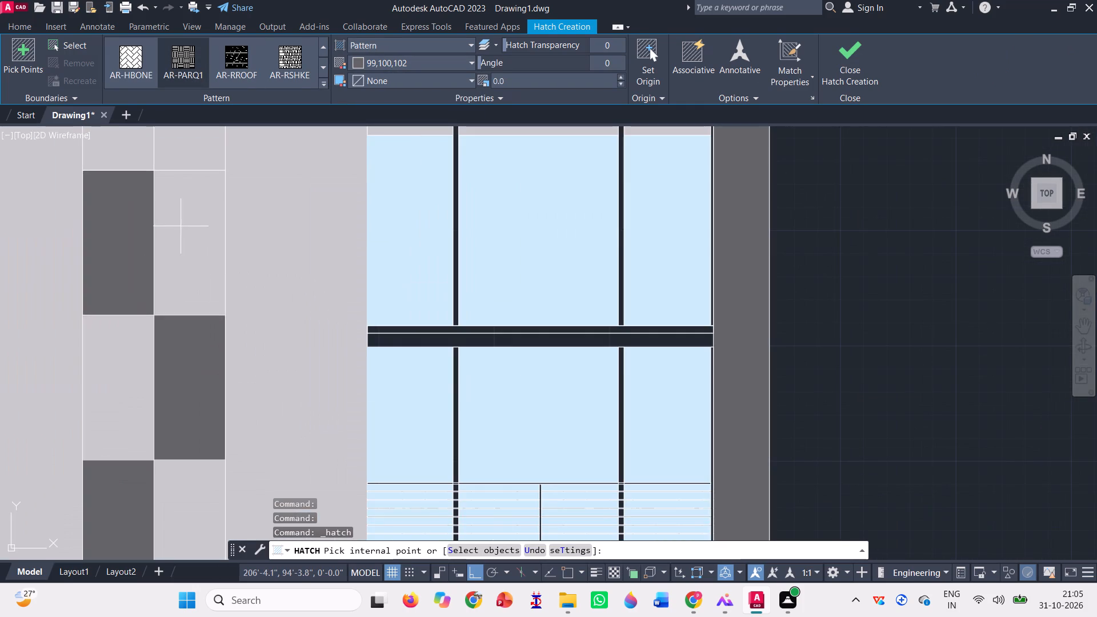
pyautogui.scroll(-2, 181, 226)
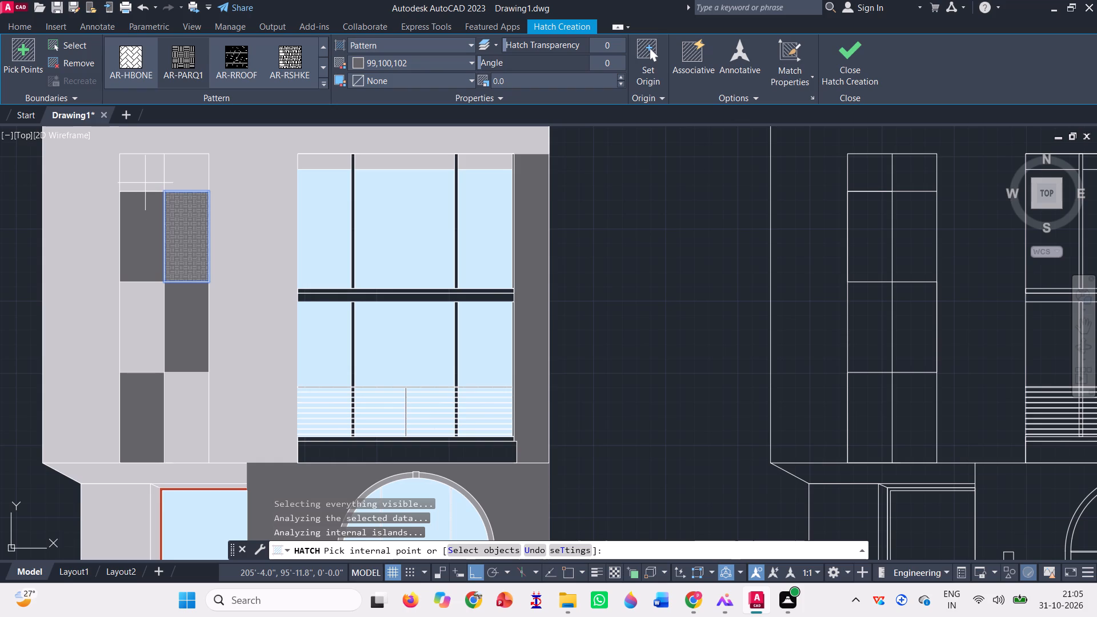
pyautogui.click(145, 183)
pyautogui.click(191, 178)
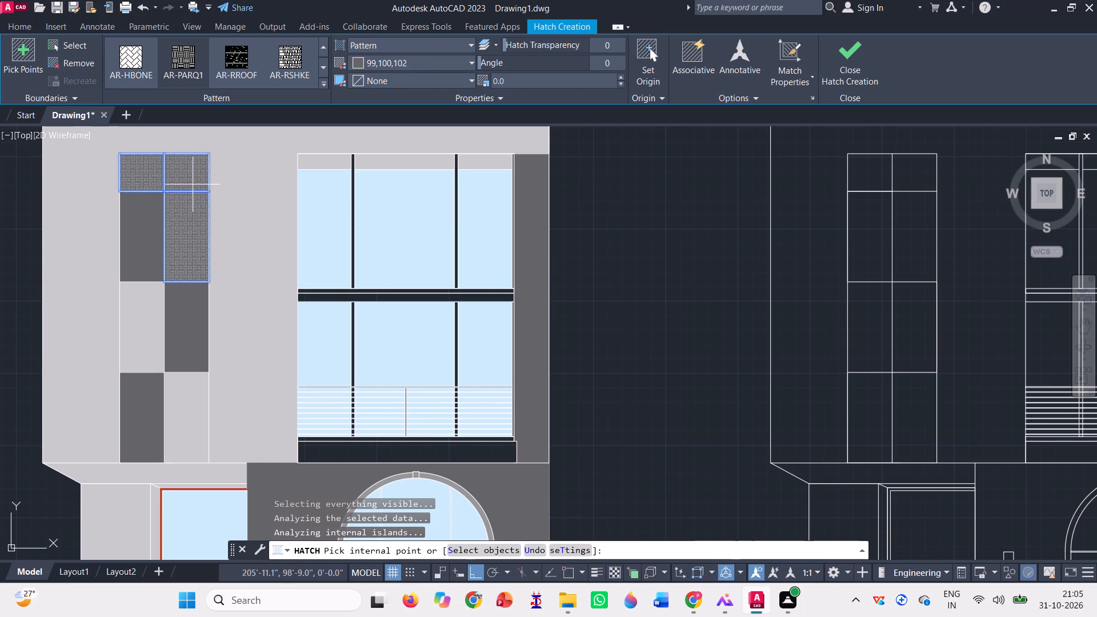
pyautogui.click(147, 307)
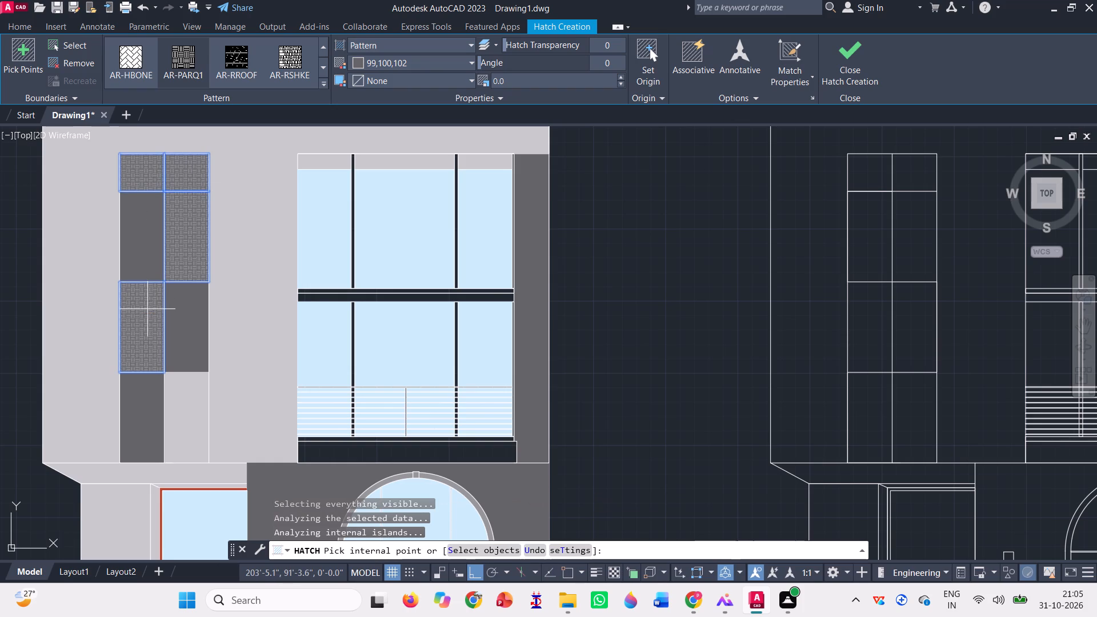
pyautogui.click(179, 400)
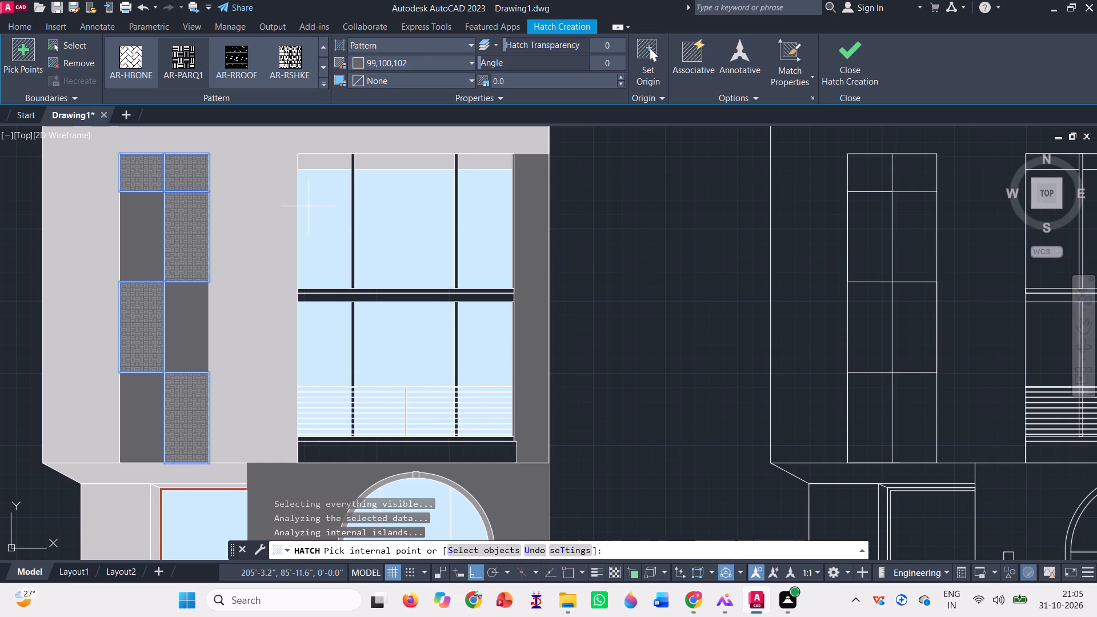
# Add the three light grey bands above the first elevation's upper window to the AR-PARQ1 hatch.
pyautogui.click(331, 159)
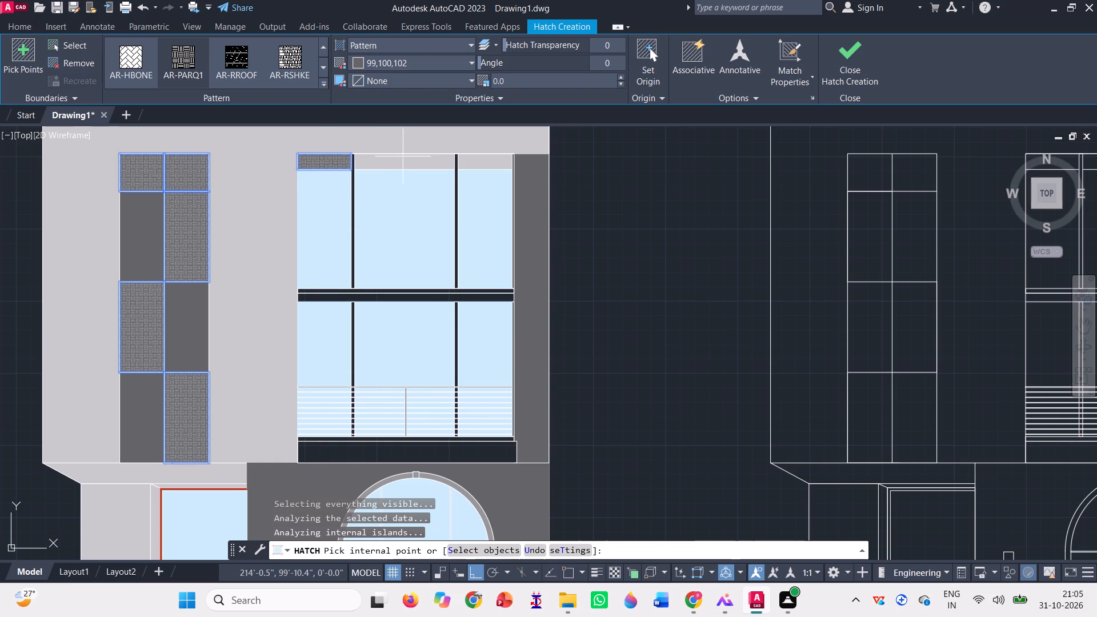
pyautogui.click(406, 159)
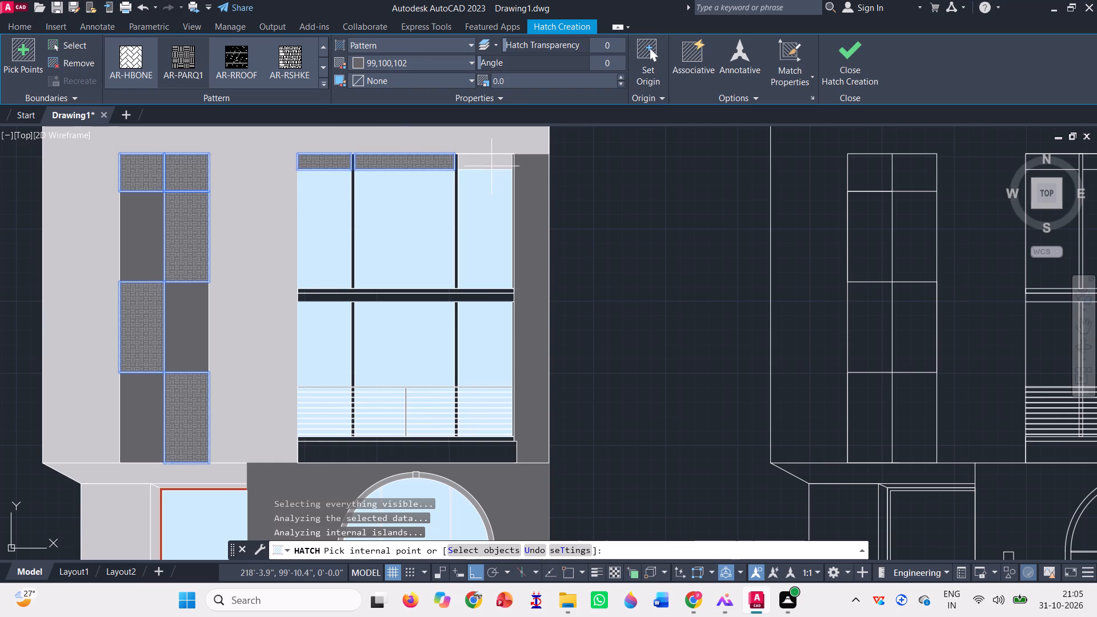
pyautogui.click(491, 166)
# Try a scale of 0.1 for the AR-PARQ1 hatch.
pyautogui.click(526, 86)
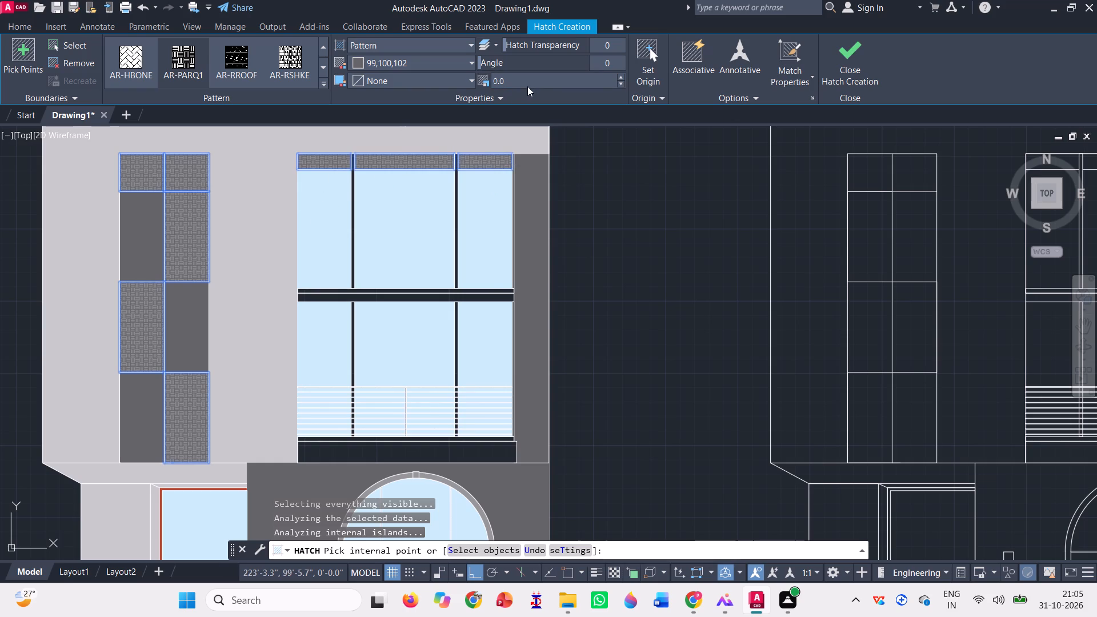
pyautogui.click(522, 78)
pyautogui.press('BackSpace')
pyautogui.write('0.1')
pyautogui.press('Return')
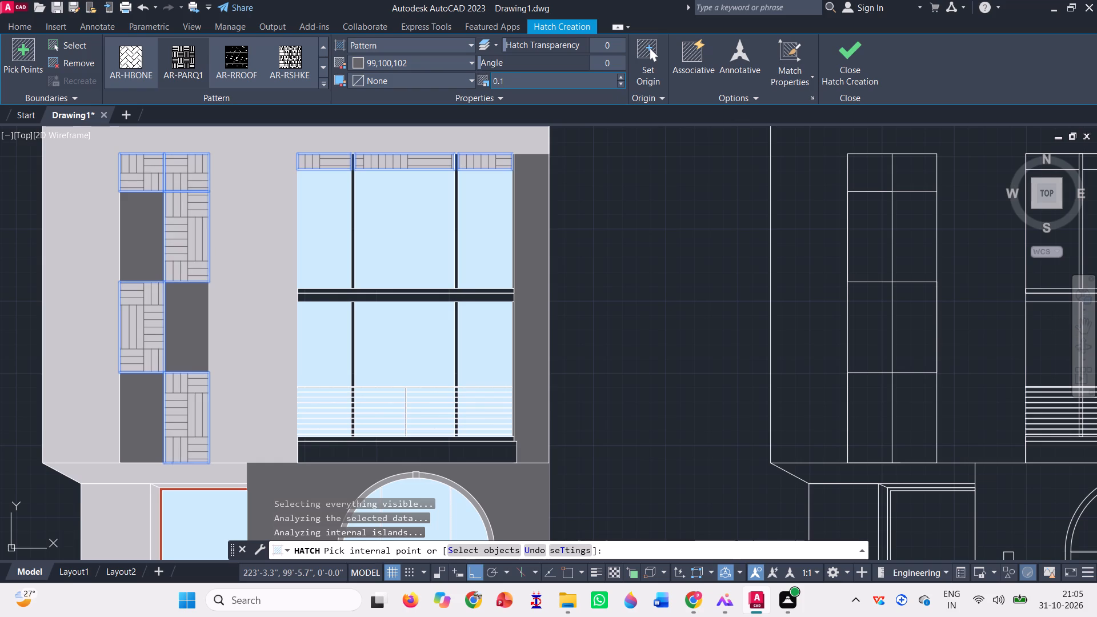
# Set the AR-PARQ1 hatch scale to 0.01 and finish the hatch.
pyautogui.press('BackSpace')
pyautogui.write('0.01')
pyautogui.press('Return')
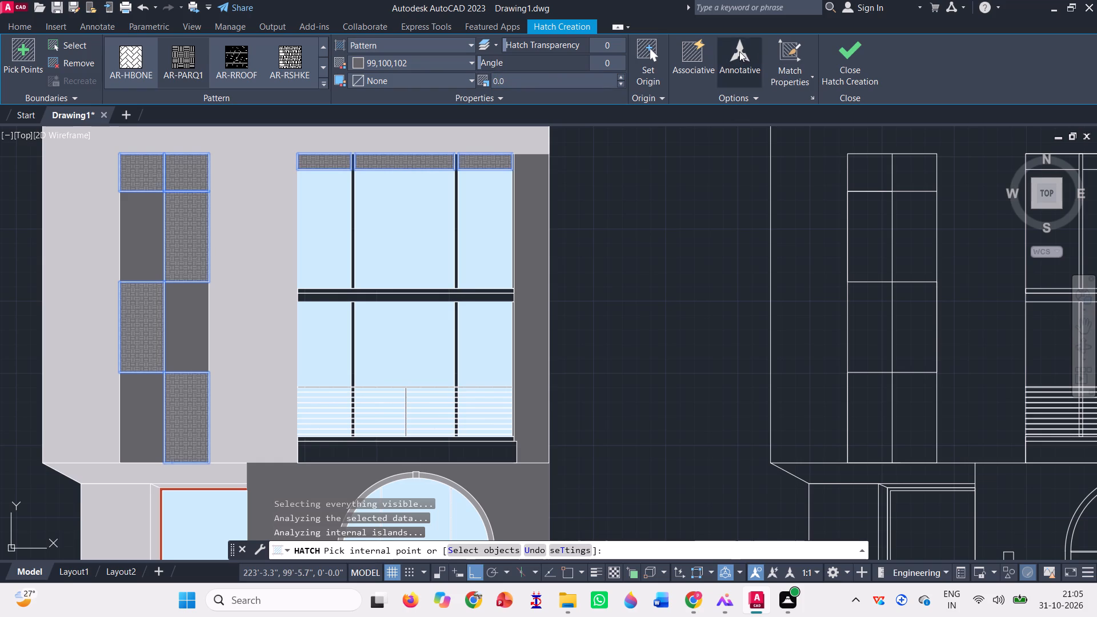
pyautogui.click(849, 58)
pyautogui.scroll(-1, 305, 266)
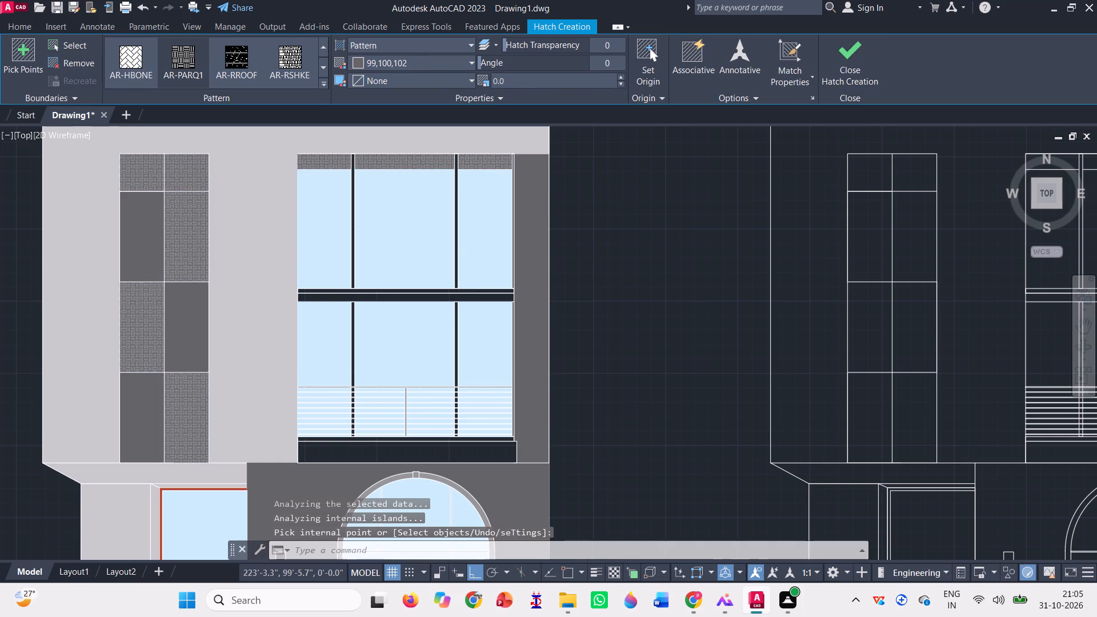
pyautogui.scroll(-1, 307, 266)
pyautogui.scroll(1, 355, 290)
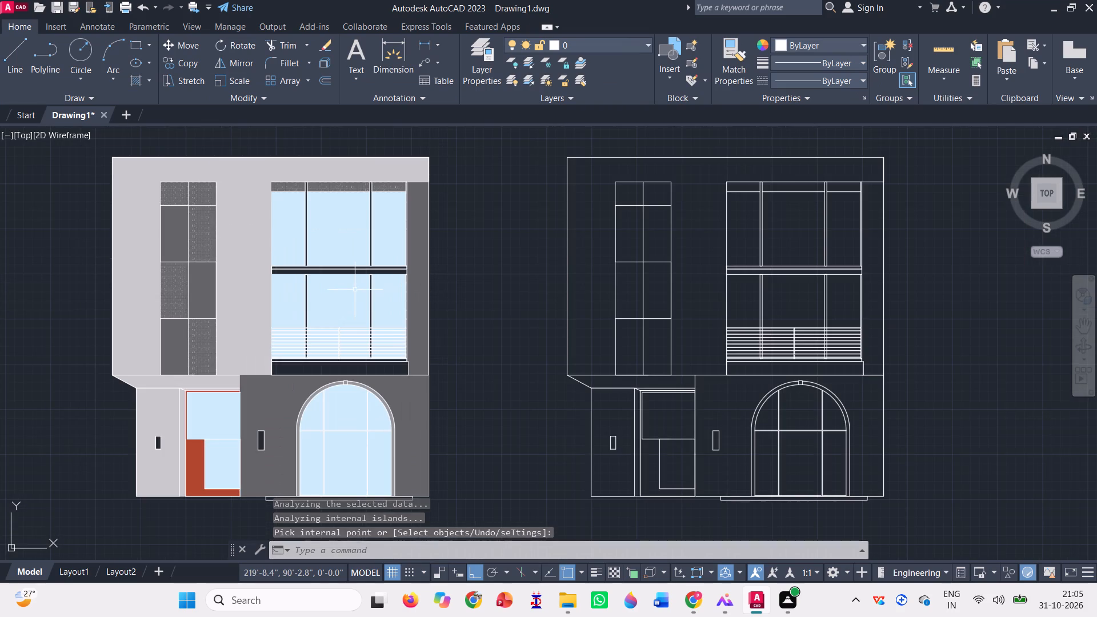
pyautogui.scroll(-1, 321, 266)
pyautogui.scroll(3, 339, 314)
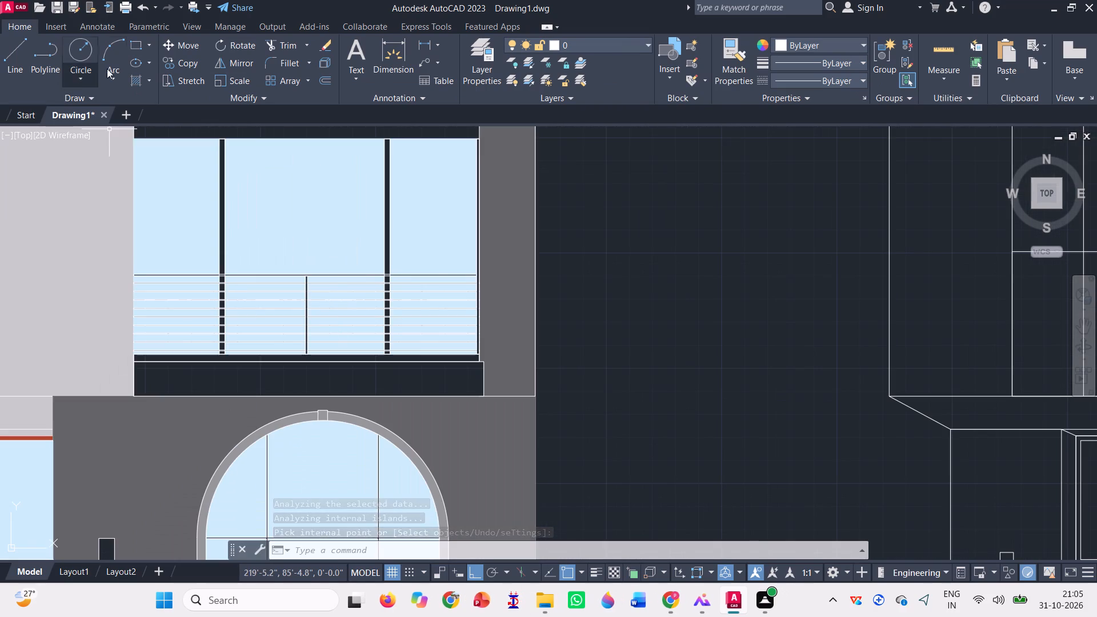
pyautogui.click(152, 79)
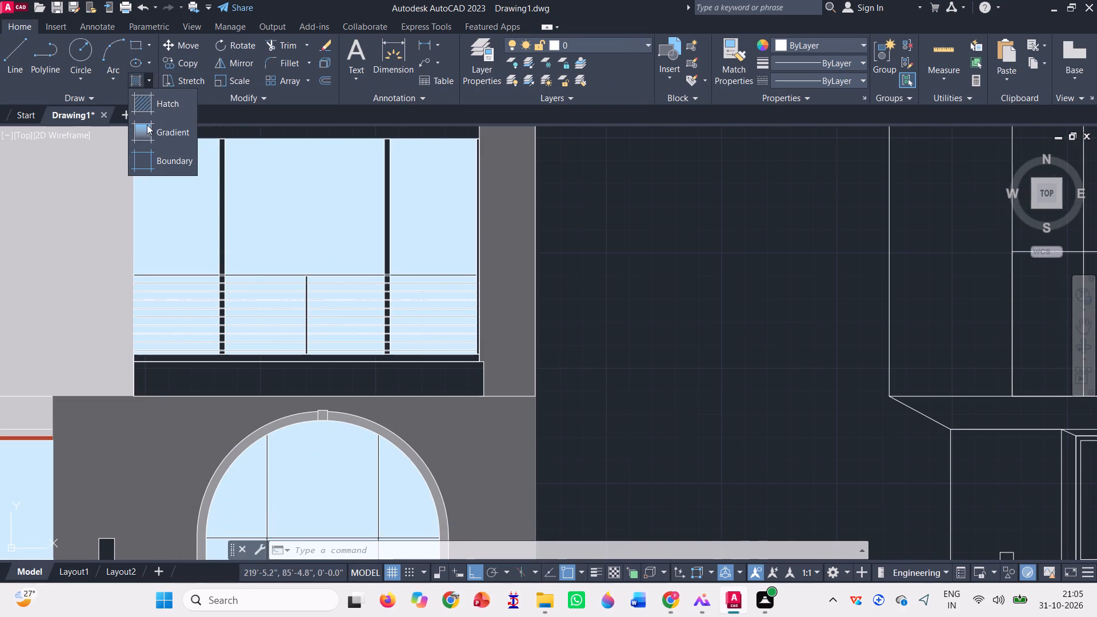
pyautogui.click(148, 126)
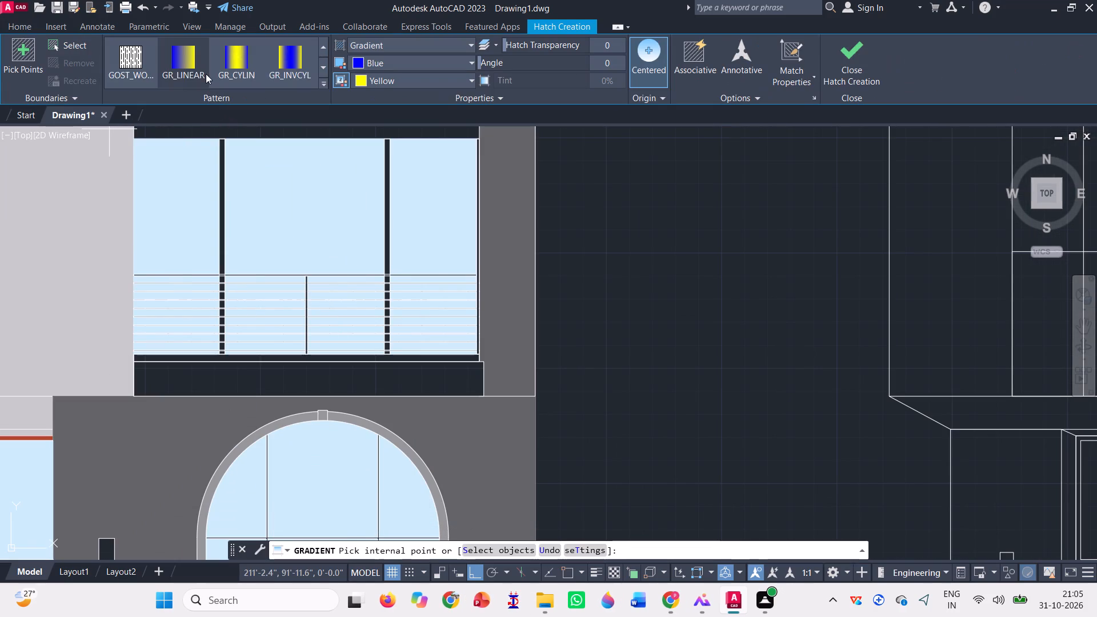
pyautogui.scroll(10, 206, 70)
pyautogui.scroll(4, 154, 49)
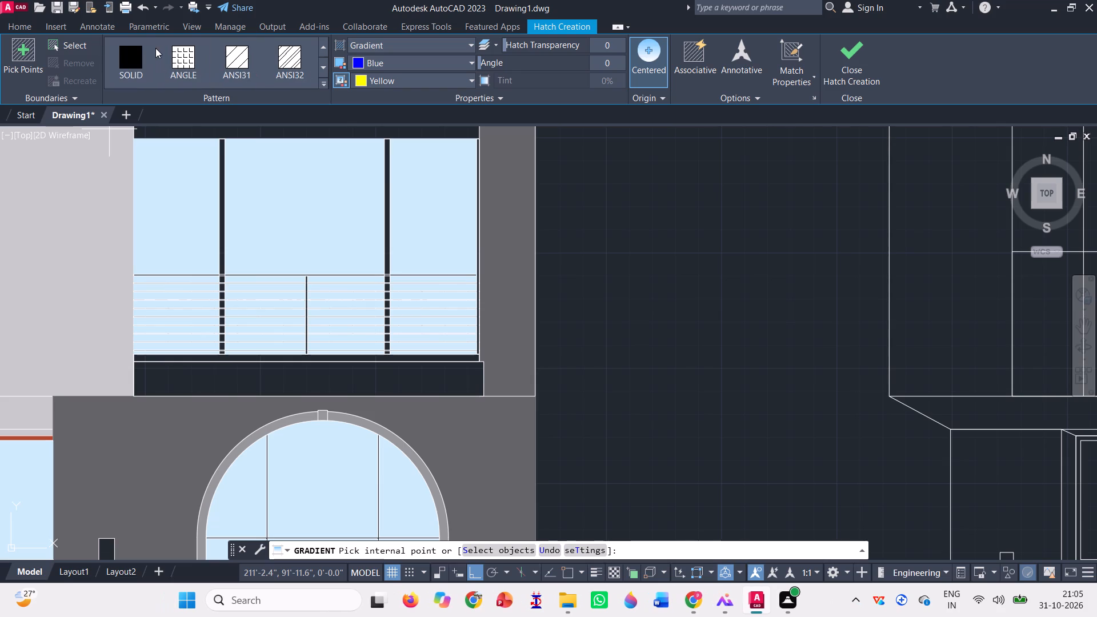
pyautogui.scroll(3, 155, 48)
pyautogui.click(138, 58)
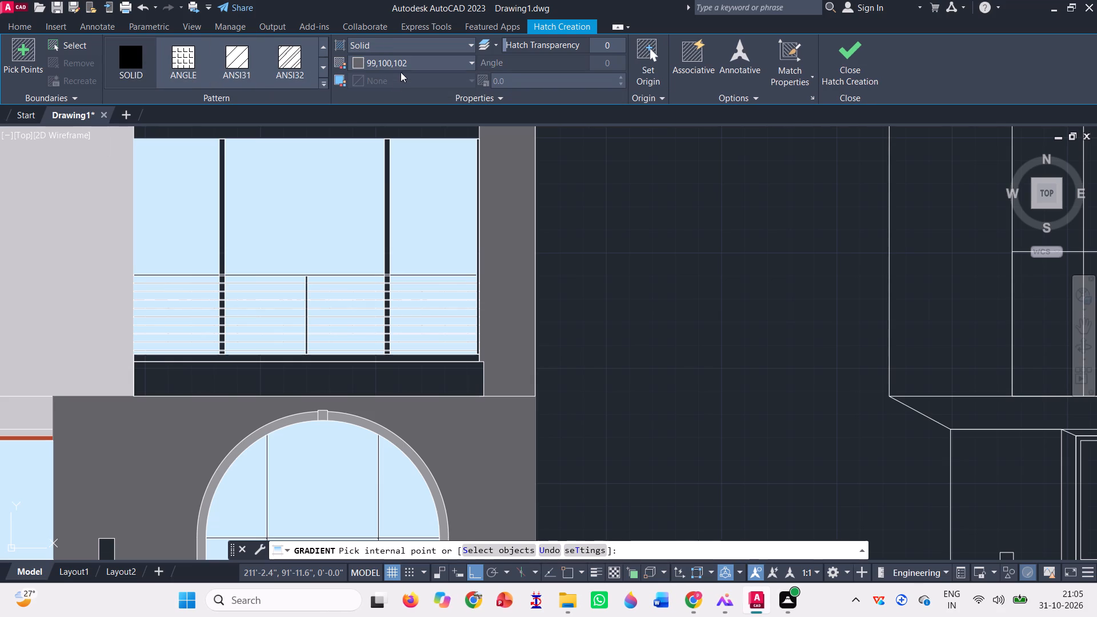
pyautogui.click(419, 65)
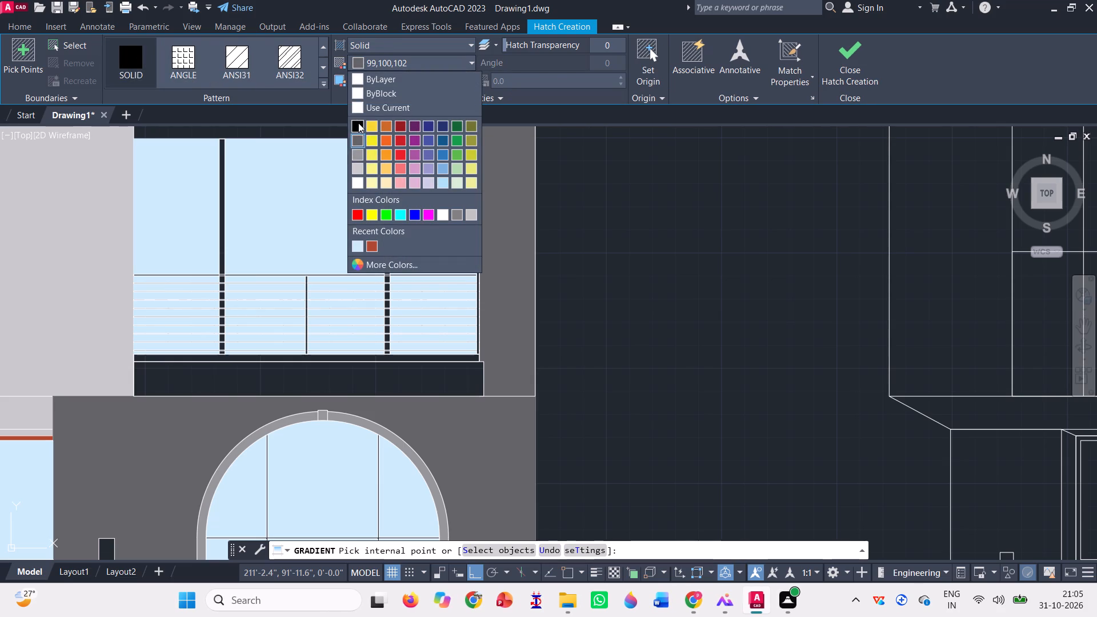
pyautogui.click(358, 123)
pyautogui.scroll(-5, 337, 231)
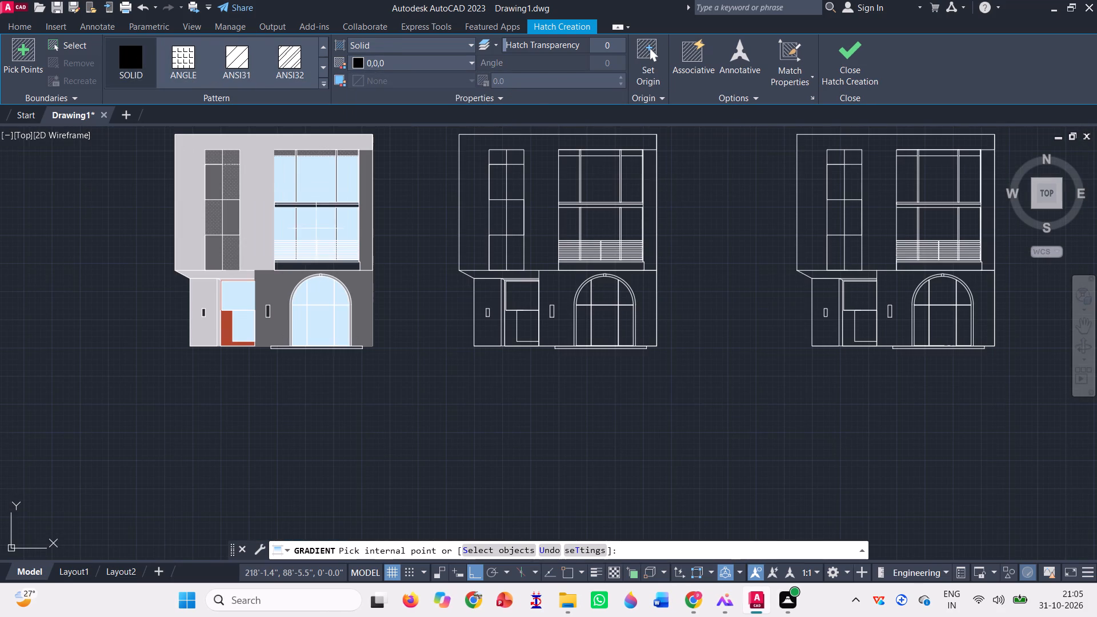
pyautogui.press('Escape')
# Trim the second elevation's left mullion edges inside the uppermost thin balcony rail, and the railing lines crossing between the mullion's edges.
pyautogui.click(285, 45)
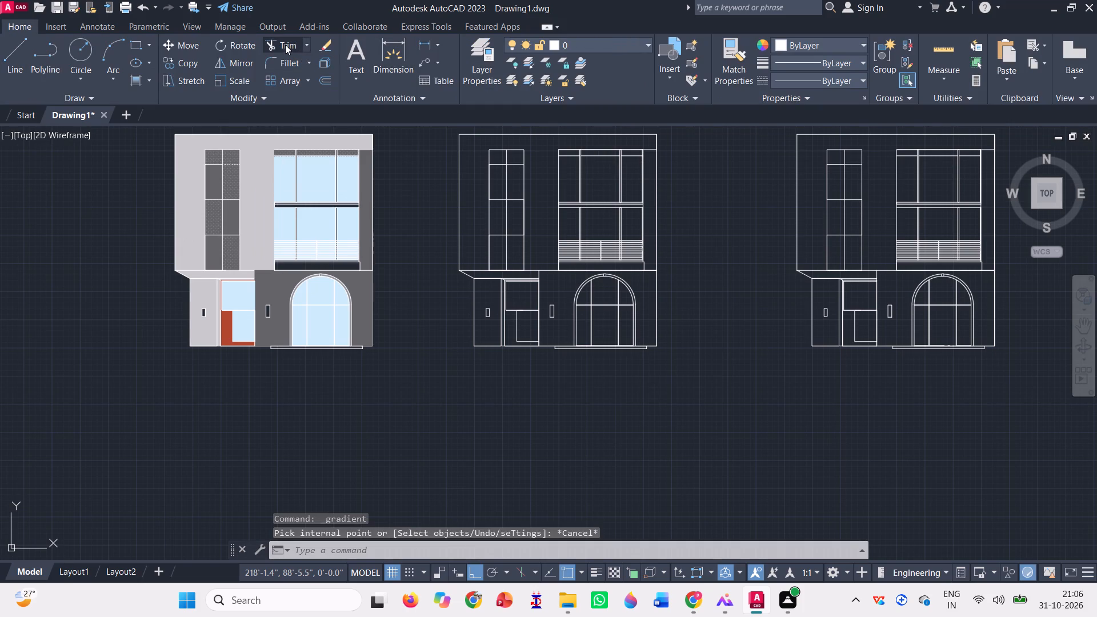
pyautogui.scroll(3, 572, 239)
pyautogui.scroll(3, 632, 255)
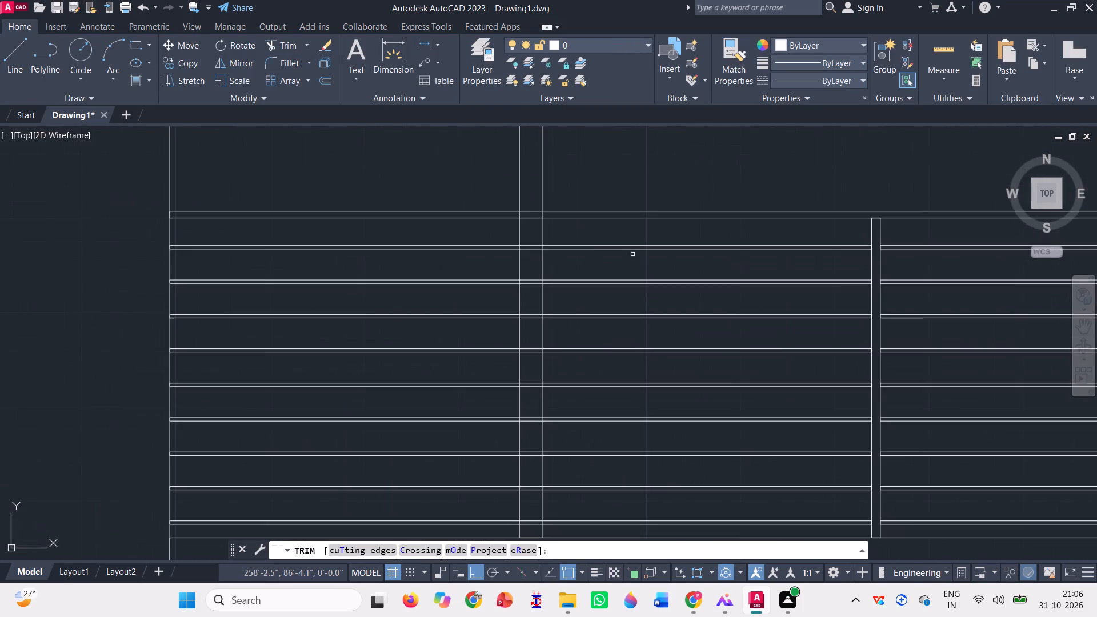
pyautogui.scroll(4, 523, 253)
pyautogui.click(487, 221)
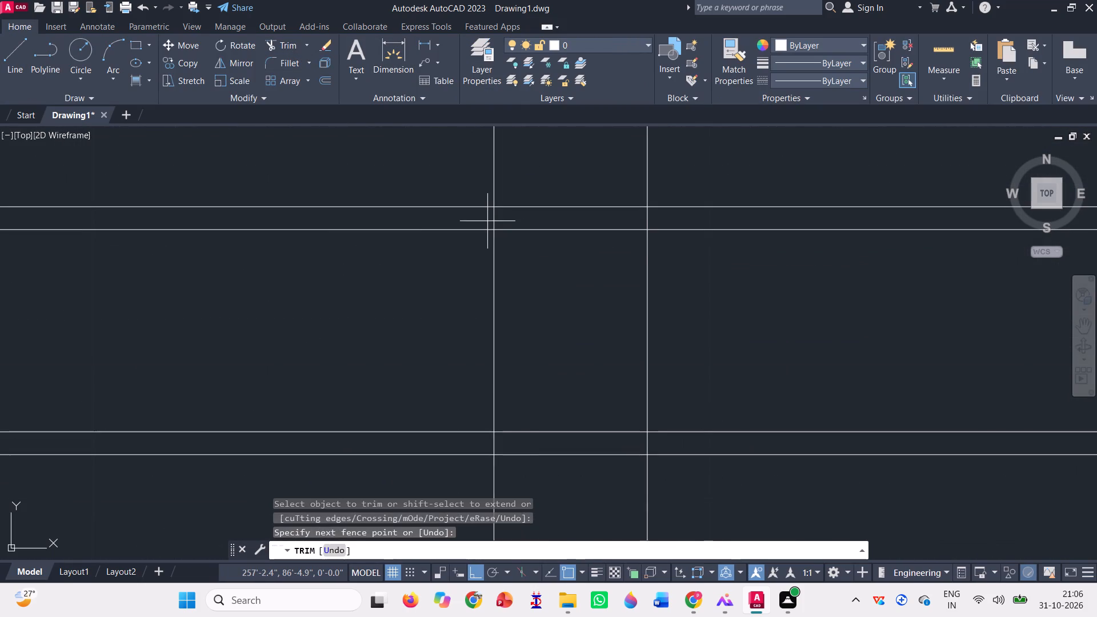
pyautogui.click(667, 220)
pyautogui.click(572, 182)
pyautogui.scroll(-3, 557, 251)
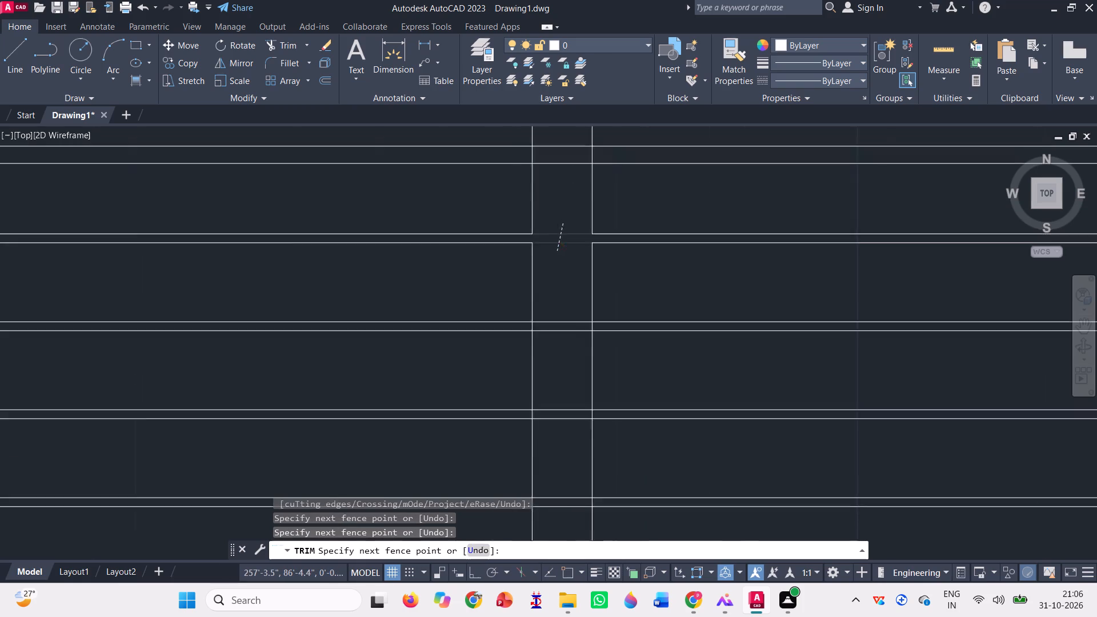
pyautogui.scroll(-2, 564, 258)
pyautogui.scroll(2, 558, 444)
pyautogui.click(563, 404)
pyautogui.scroll(3, 559, 403)
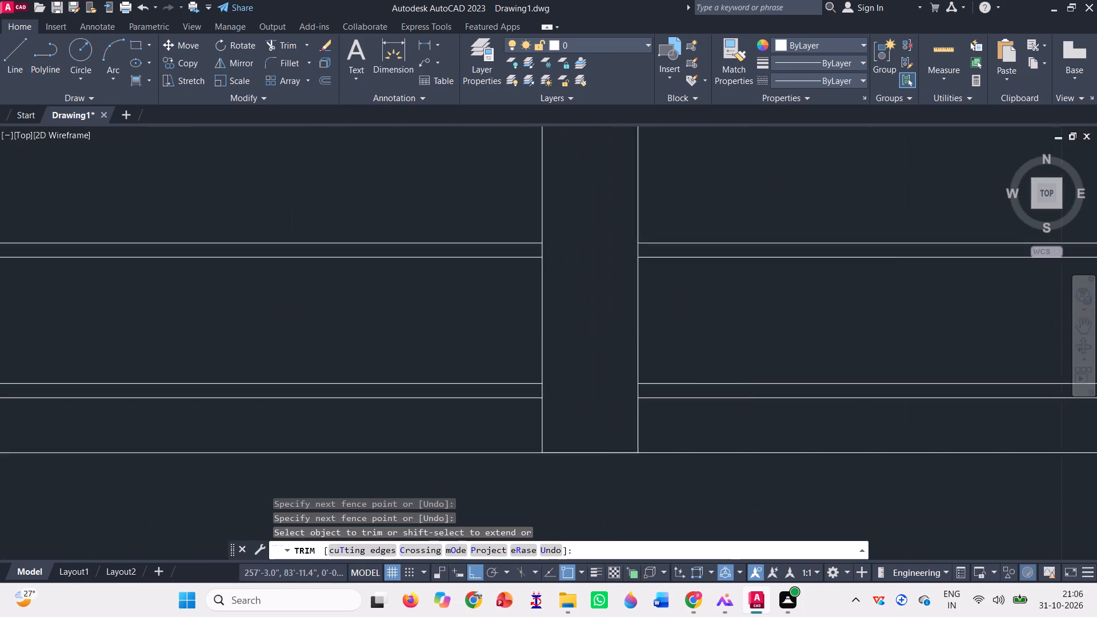
# Trim the left mullion's edges where they pass through the four lowest balcony rails of the second elevation.
pyautogui.click(521, 384)
pyautogui.click(695, 388)
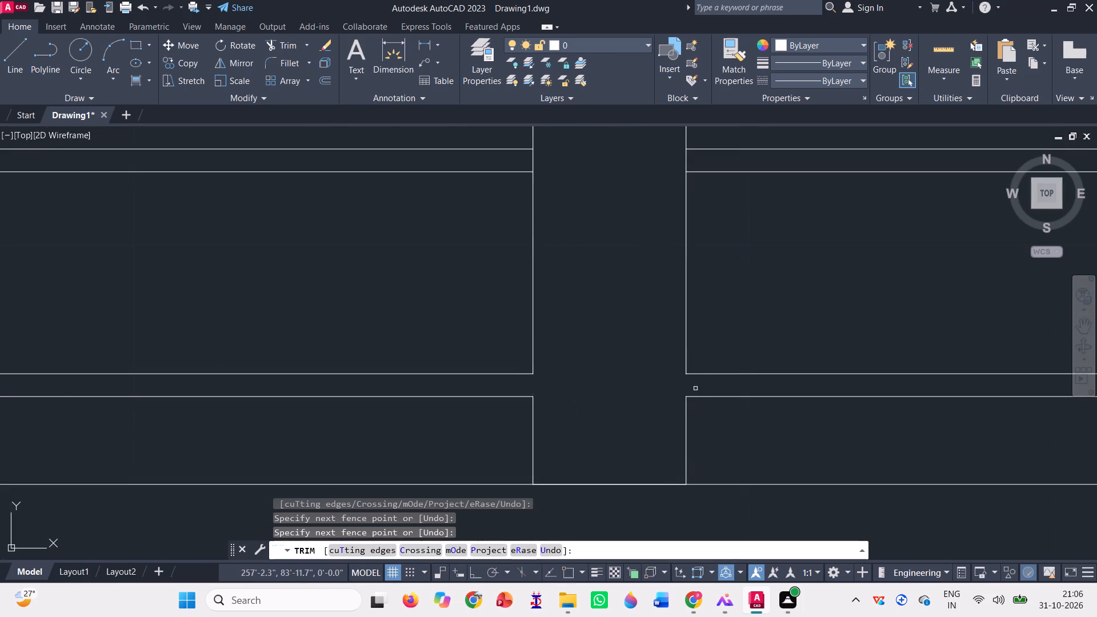
pyautogui.click(520, 162)
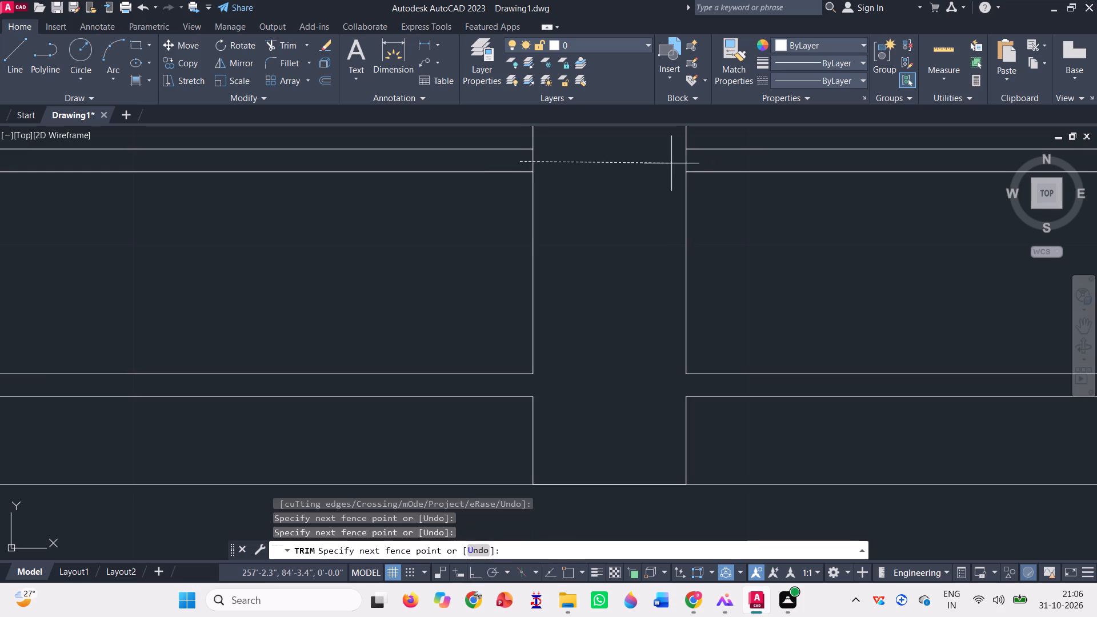
pyautogui.click(706, 162)
pyautogui.scroll(-3, 584, 261)
pyautogui.scroll(3, 595, 167)
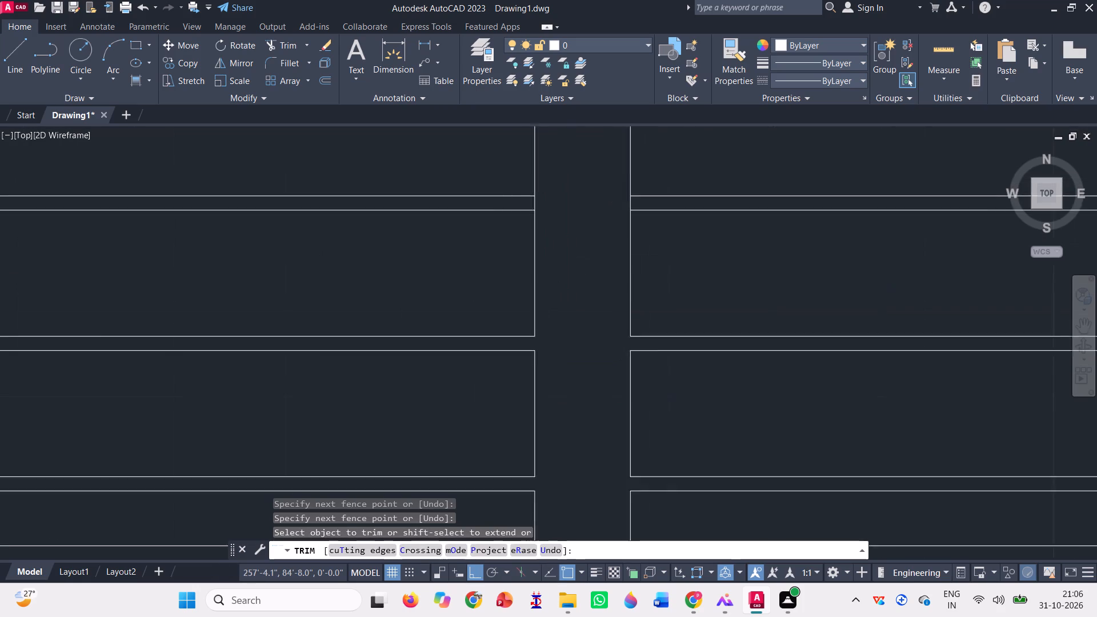
pyautogui.click(489, 225)
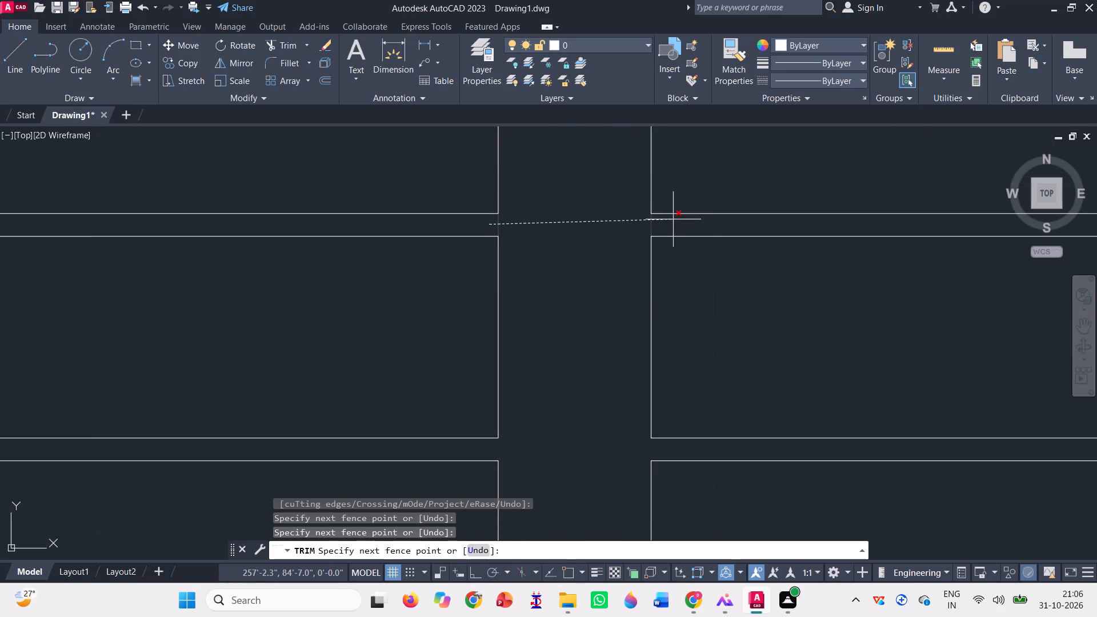
pyautogui.click(660, 221)
pyautogui.scroll(-3, 585, 294)
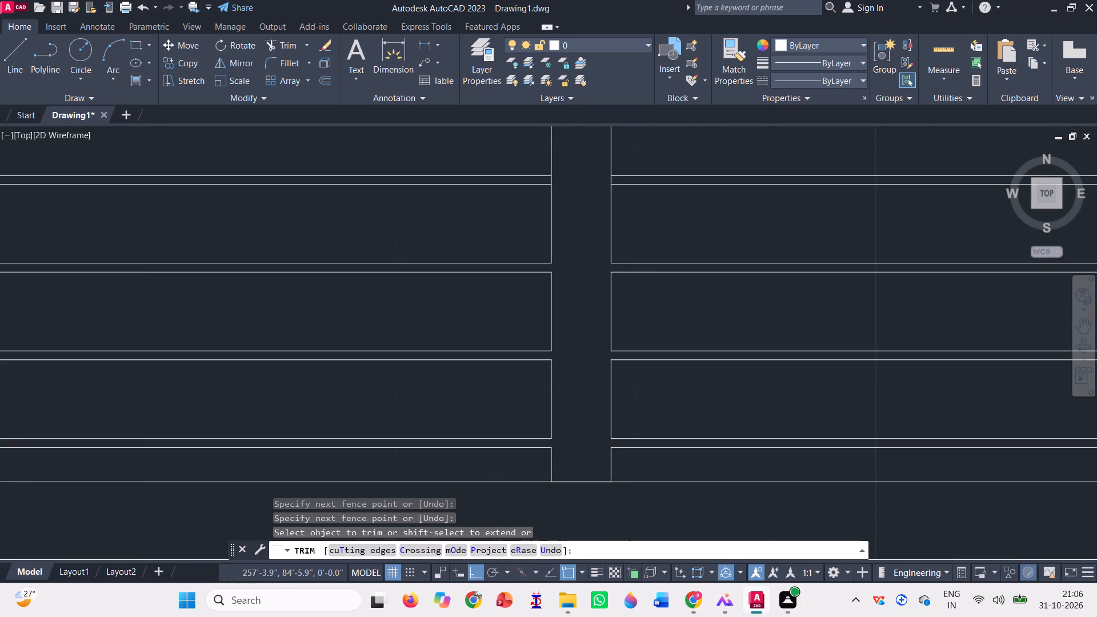
pyautogui.scroll(3, 590, 211)
pyautogui.click(479, 255)
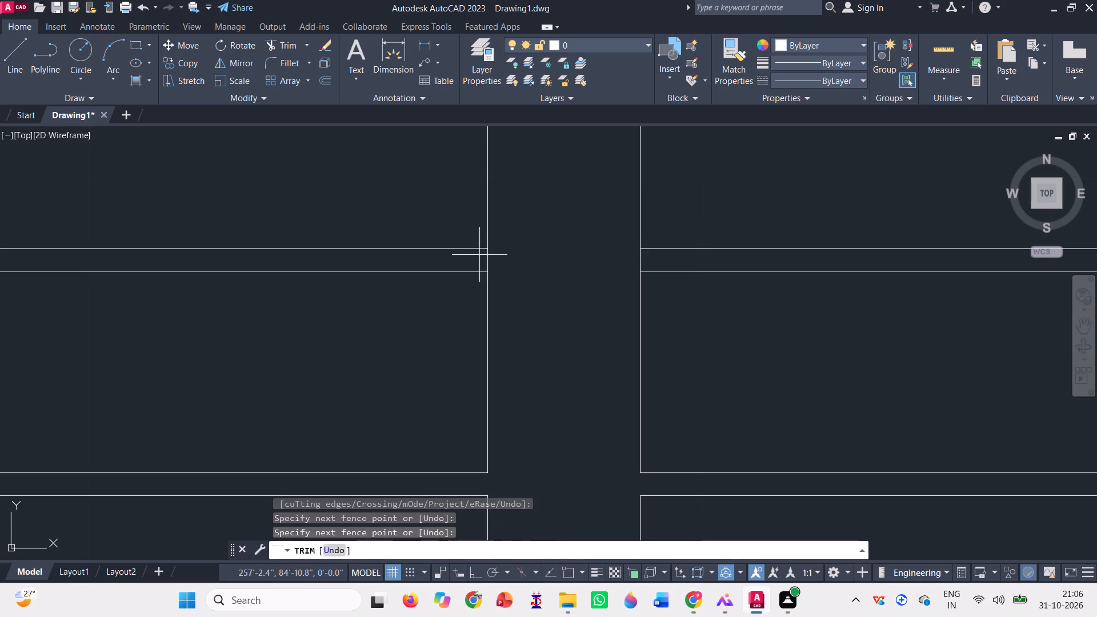
pyautogui.click(651, 265)
pyautogui.scroll(-2, 630, 274)
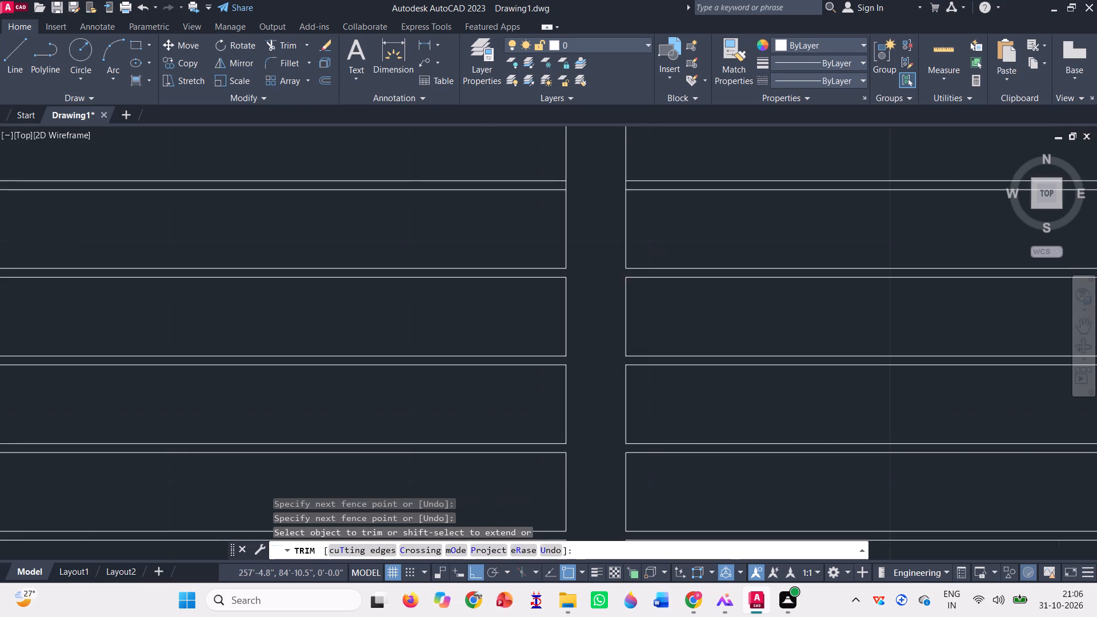
# Trim the left mullion's edges inside the next four balcony rails going up, and finish the Trim command.
pyautogui.scroll(-1, 585, 297)
pyautogui.scroll(3, 596, 172)
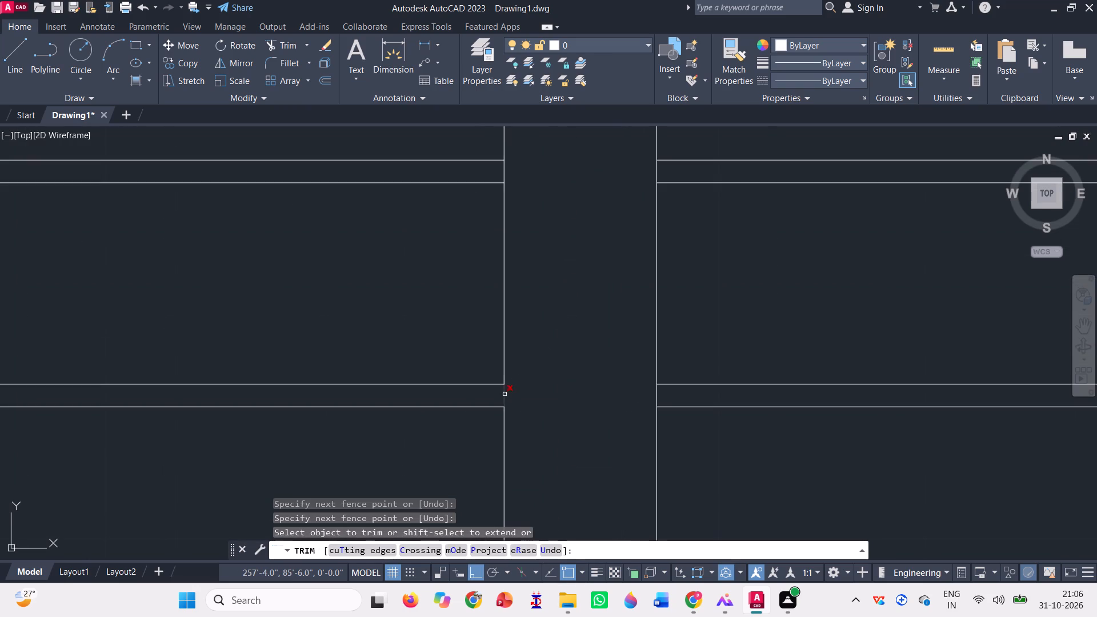
pyautogui.click(498, 392)
pyautogui.click(674, 395)
pyautogui.click(487, 173)
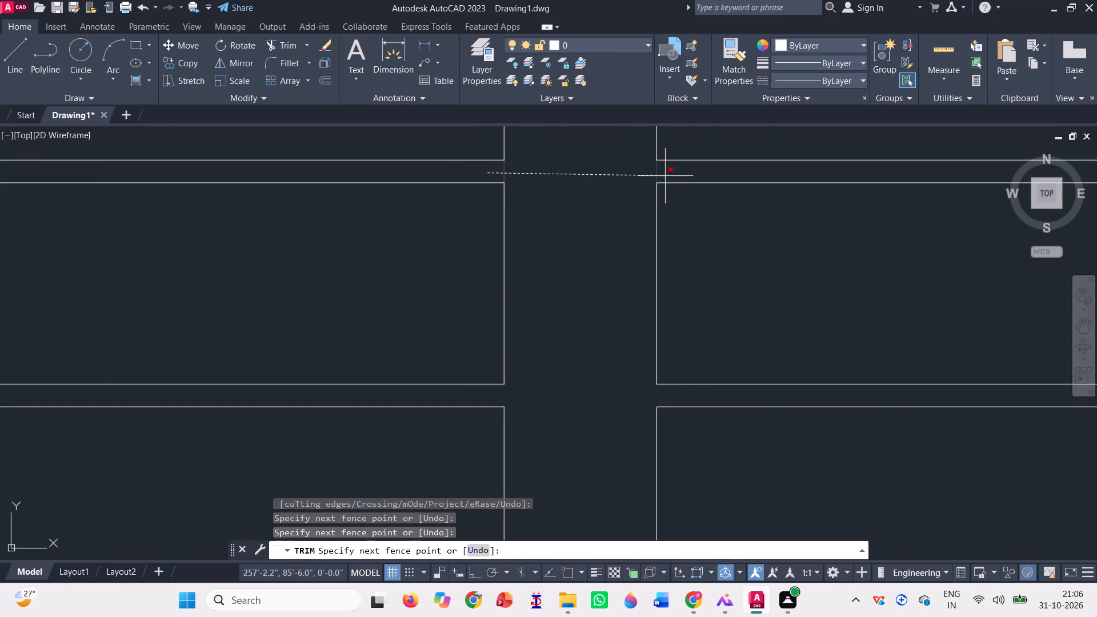
pyautogui.click(665, 175)
pyautogui.scroll(-4, 560, 271)
pyautogui.scroll(2, 562, 237)
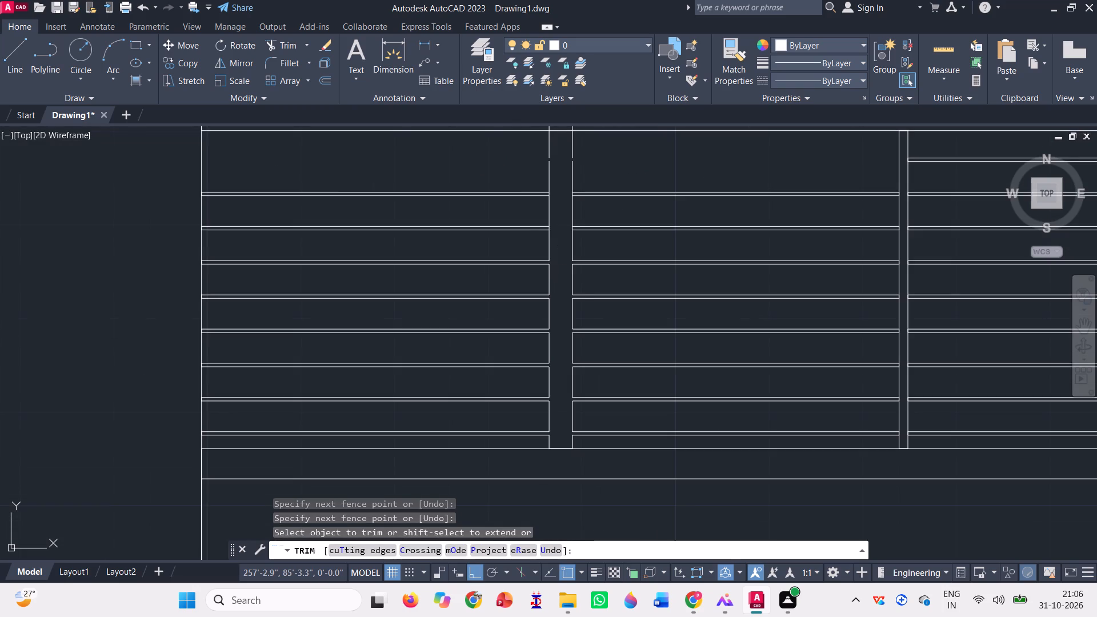
pyautogui.scroll(1, 562, 237)
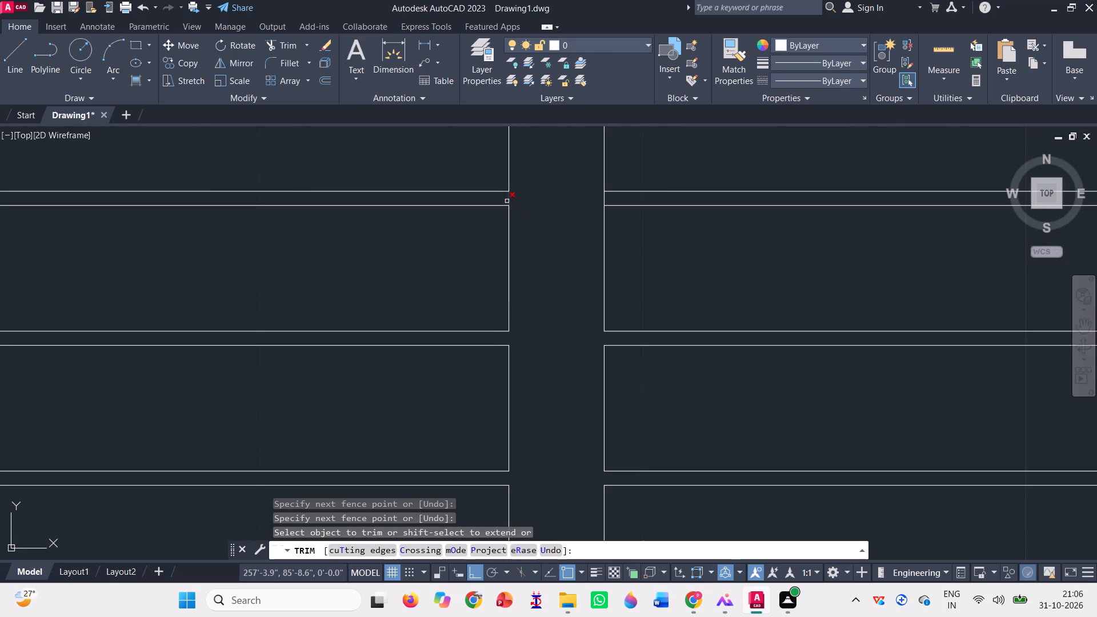
pyautogui.click(503, 198)
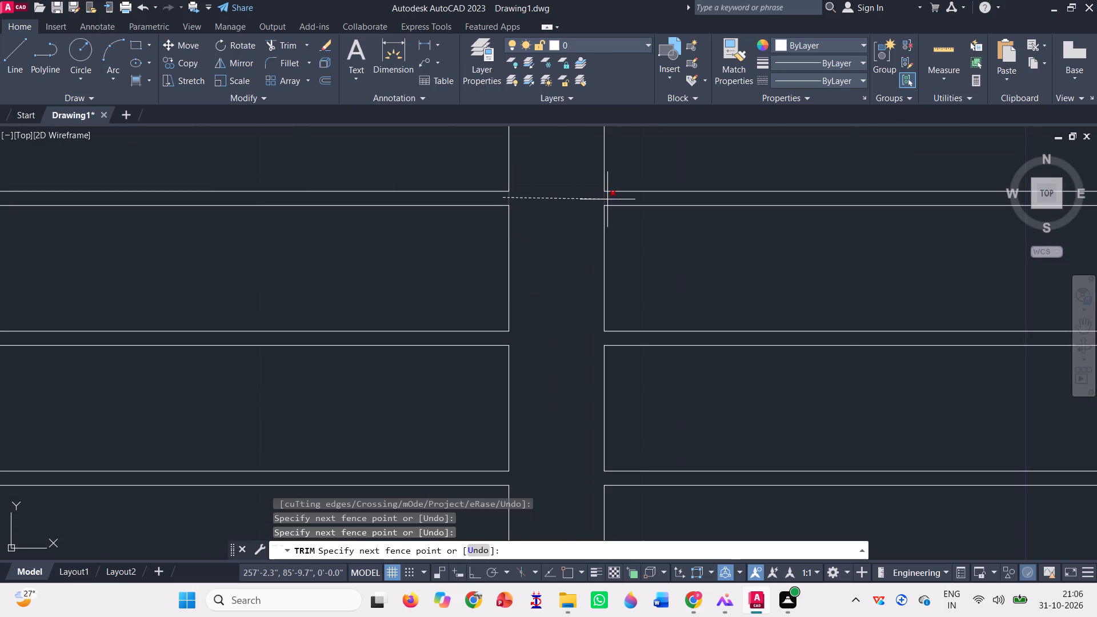
pyautogui.click(607, 199)
pyautogui.scroll(-3, 579, 281)
pyautogui.scroll(3, 580, 202)
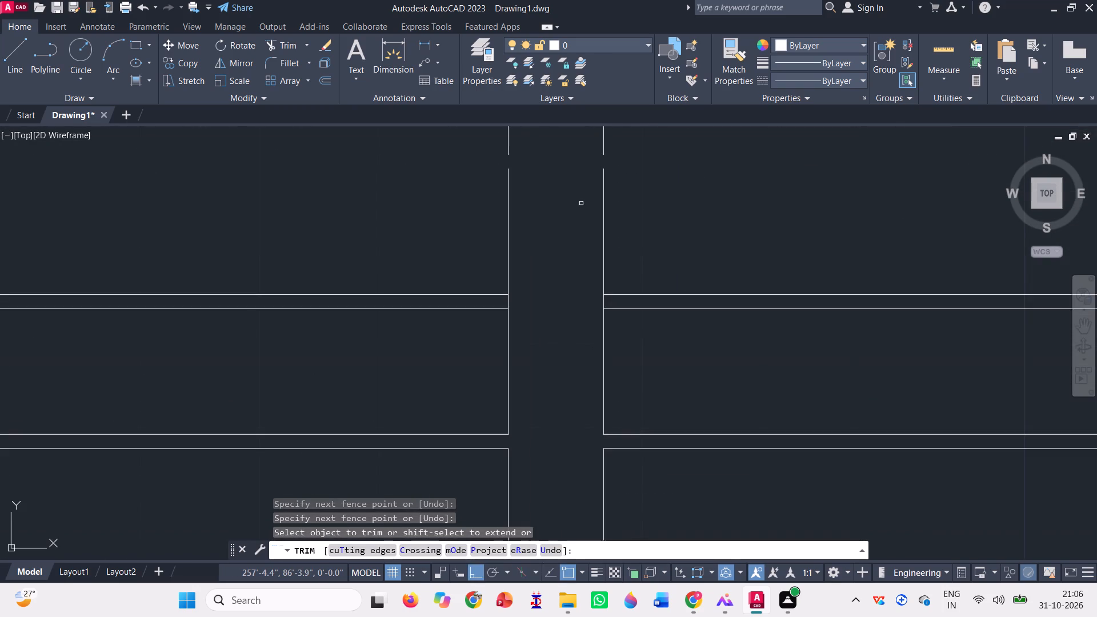
pyautogui.scroll(2, 534, 303)
pyautogui.click(462, 299)
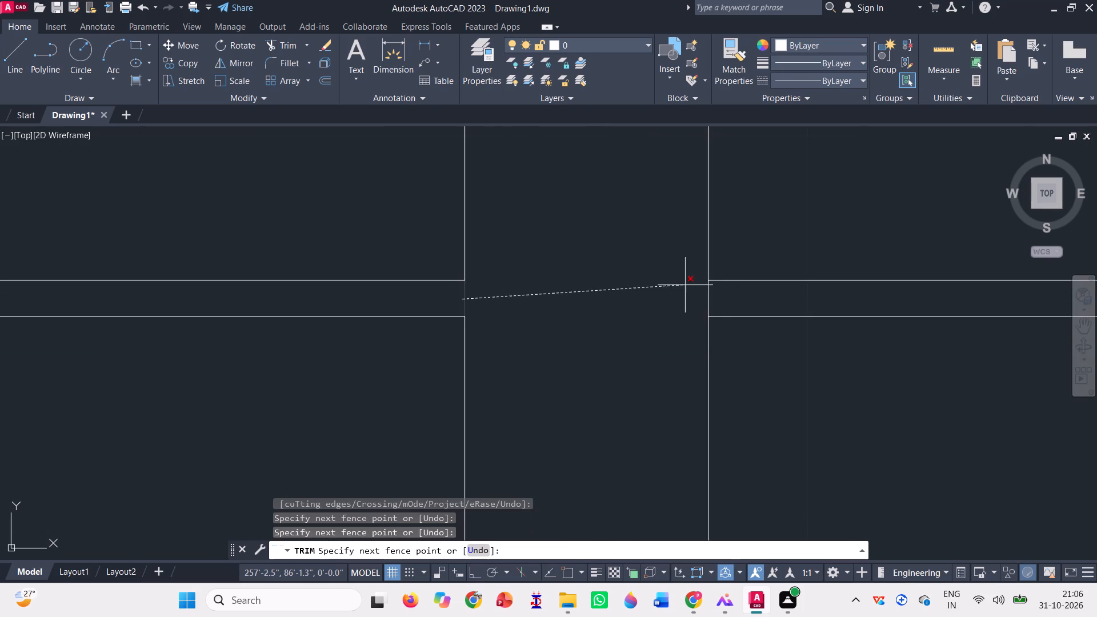
pyautogui.click(729, 291)
pyautogui.scroll(-5, 628, 311)
pyautogui.press('space')
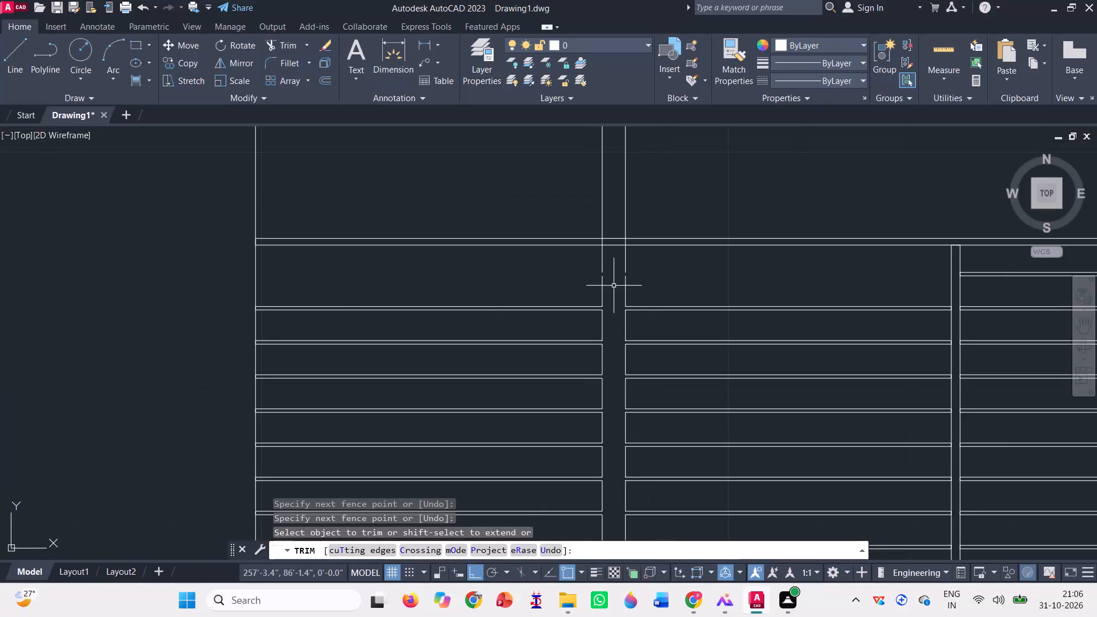
# Draw a horizontal line from the left mullion's right edge to the middle post, as the lower edge of the uppermost thin balcony rail.
pyautogui.press('l')
pyautogui.press('Return')
pyautogui.scroll(1, 631, 277)
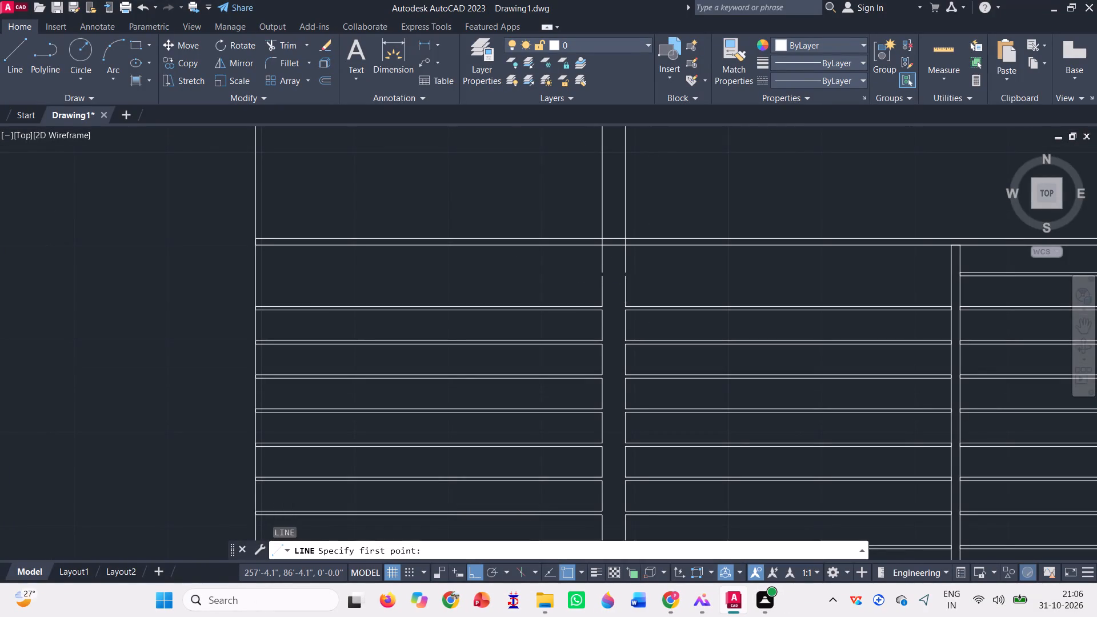
pyautogui.scroll(2, 631, 277)
pyautogui.click(609, 270)
pyautogui.scroll(-1, 443, 269)
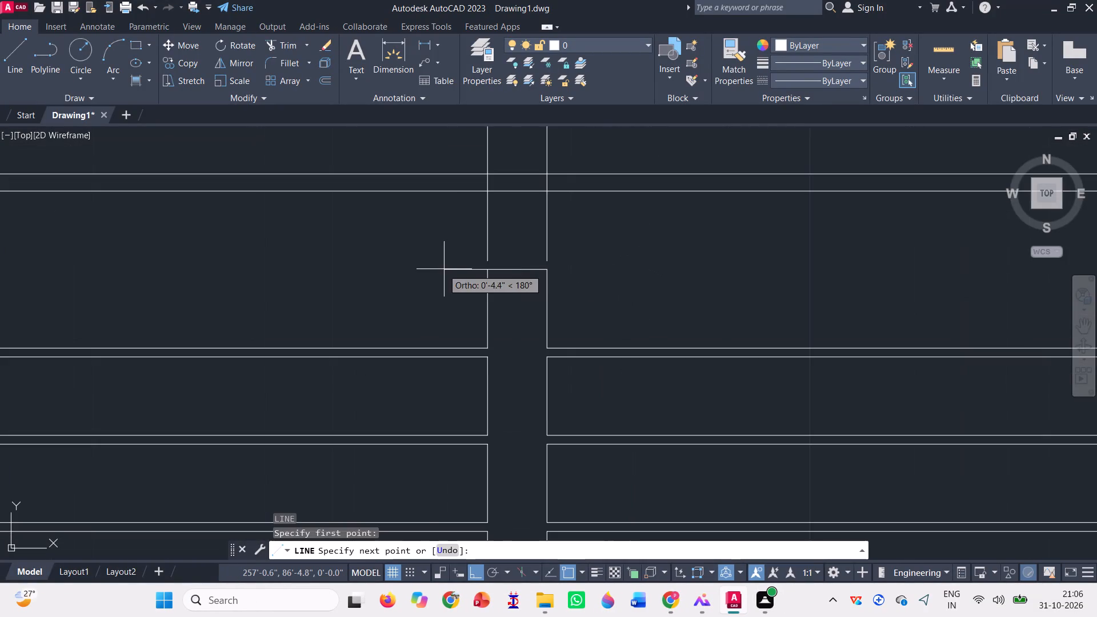
pyautogui.scroll(-2, 491, 263)
pyautogui.scroll(2, 880, 272)
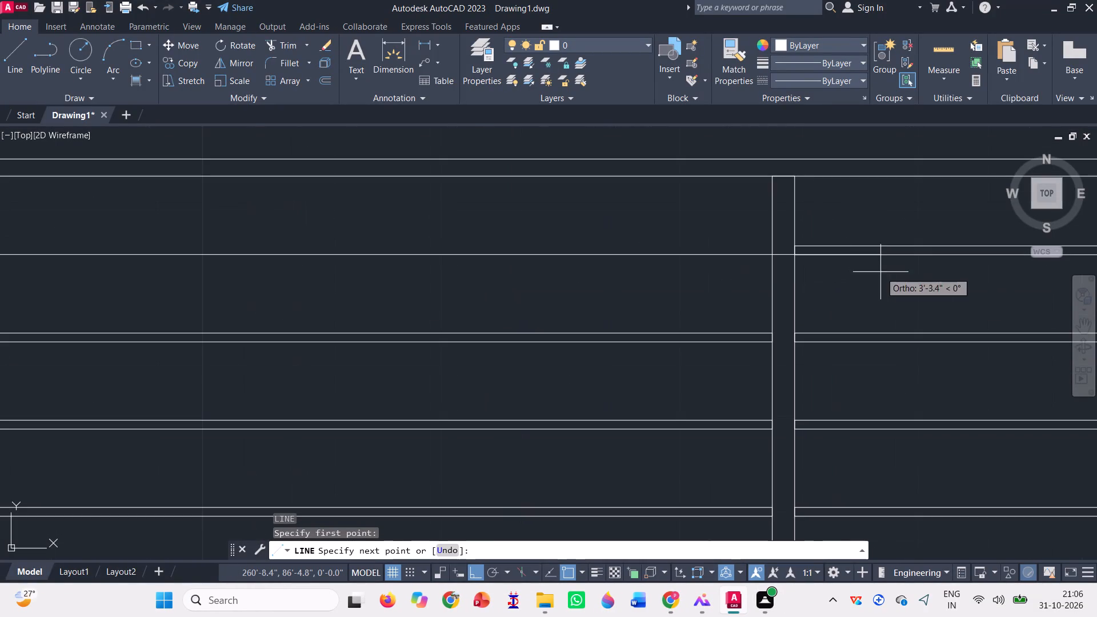
pyautogui.click(776, 258)
pyautogui.scroll(-2, 754, 276)
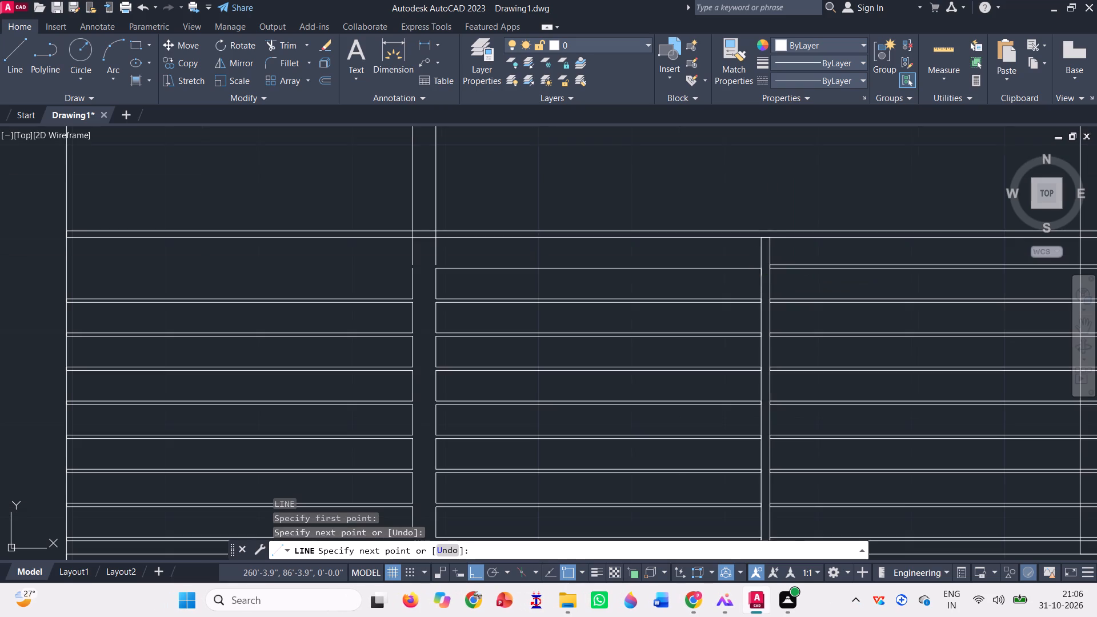
pyautogui.press('space')
# Copy the new rail line straight up to the cut end of the mullion edge, forming the rail's upper edge.
pyautogui.click(481, 283)
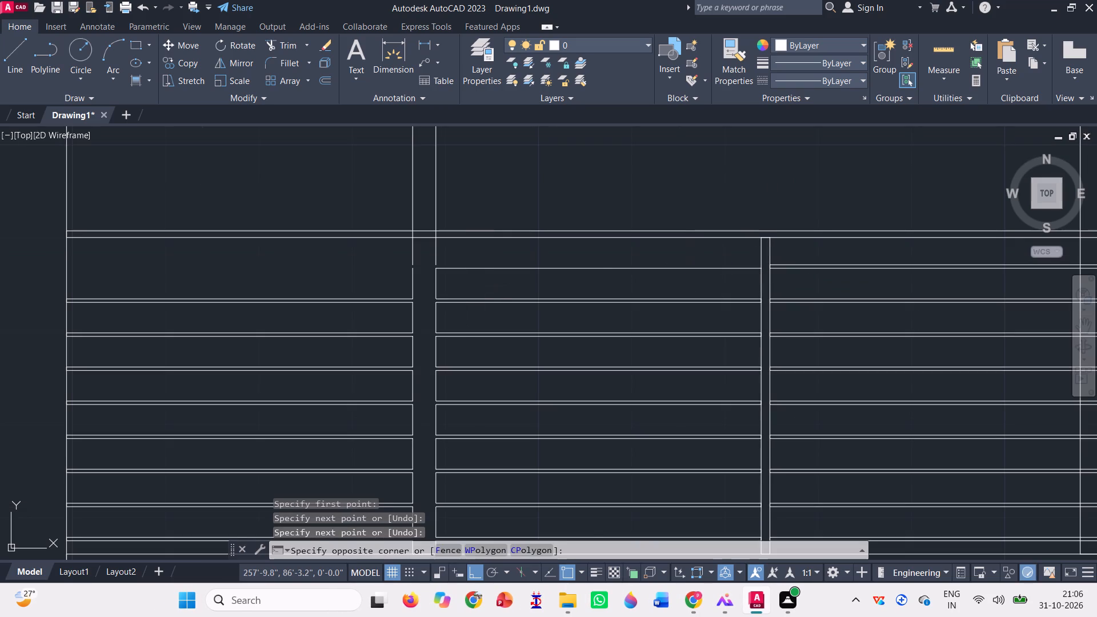
pyautogui.click(459, 256)
pyautogui.write('co')
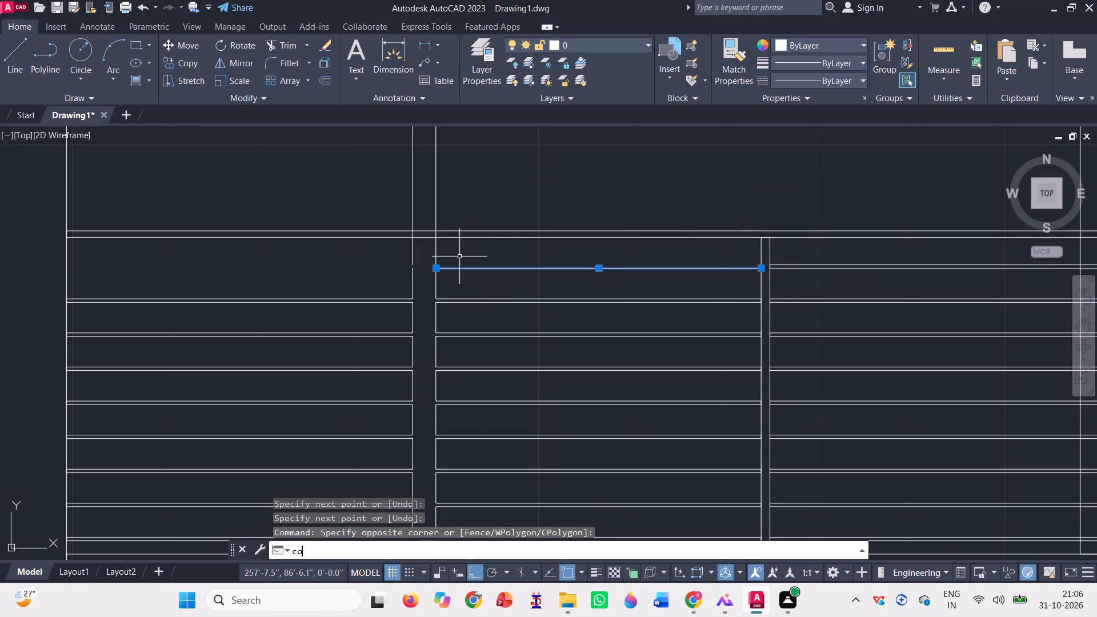
pyautogui.press('space')
pyautogui.scroll(2, 405, 294)
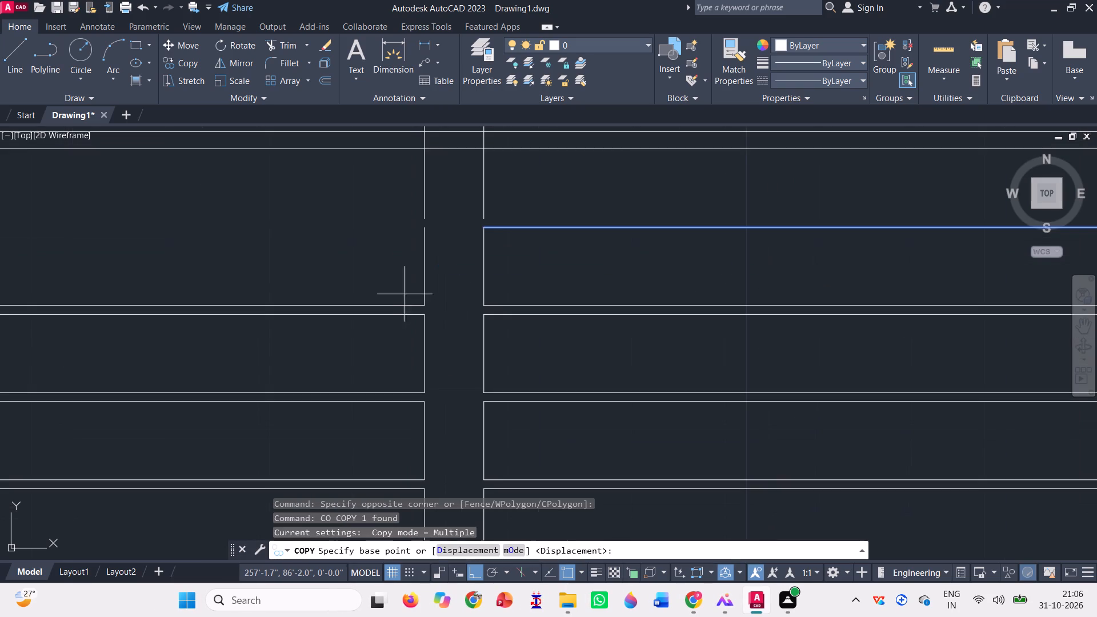
pyautogui.scroll(4, 487, 202)
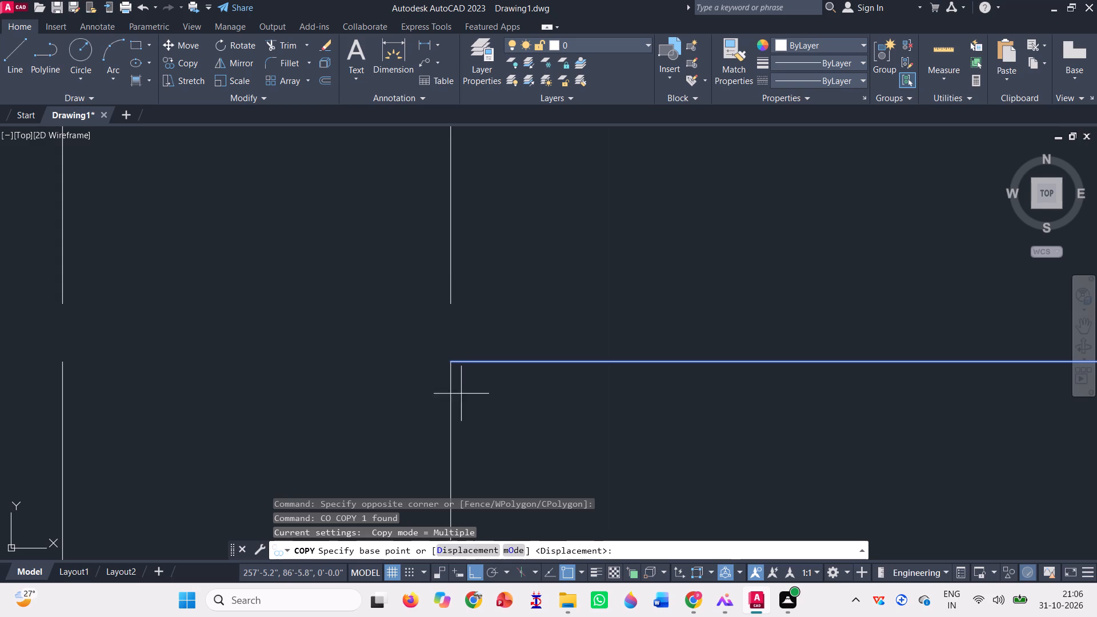
pyautogui.click(450, 362)
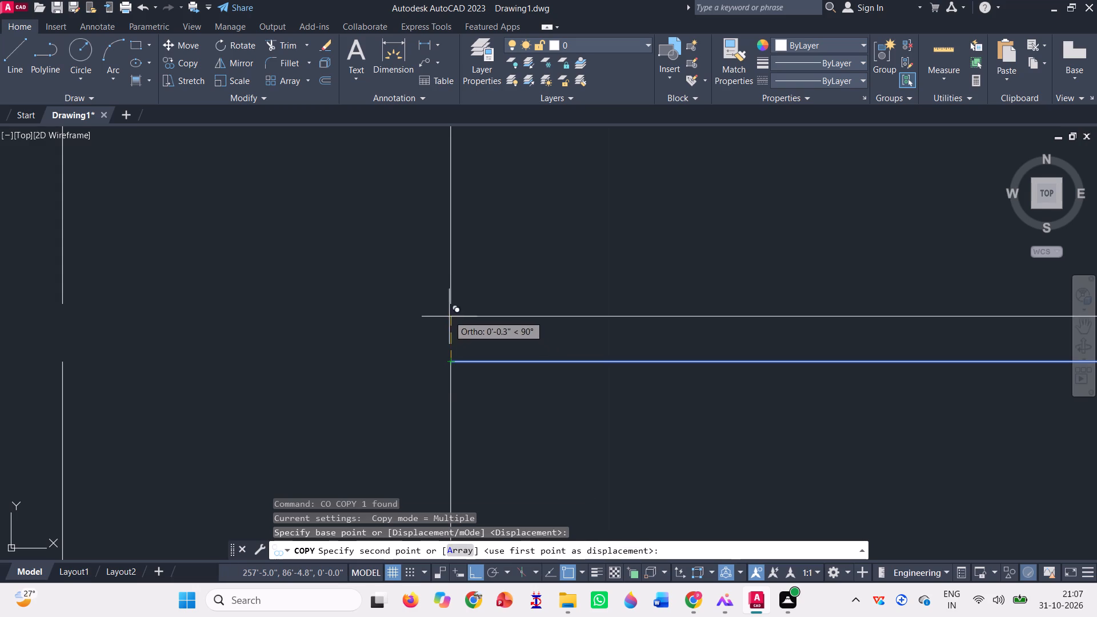
pyautogui.click(449, 305)
pyautogui.scroll(-3, 450, 303)
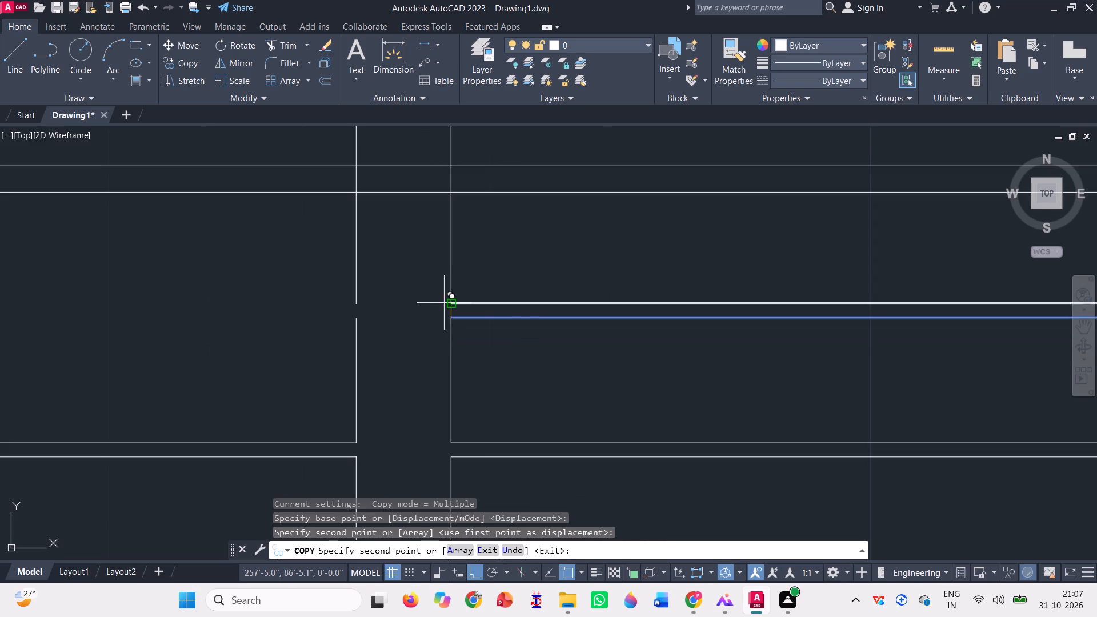
pyautogui.press('space')
# Copy both lines of the uppermost thin rail into the left bay, ending at the left mullion's left edge.
pyautogui.scroll(-1, 382, 328)
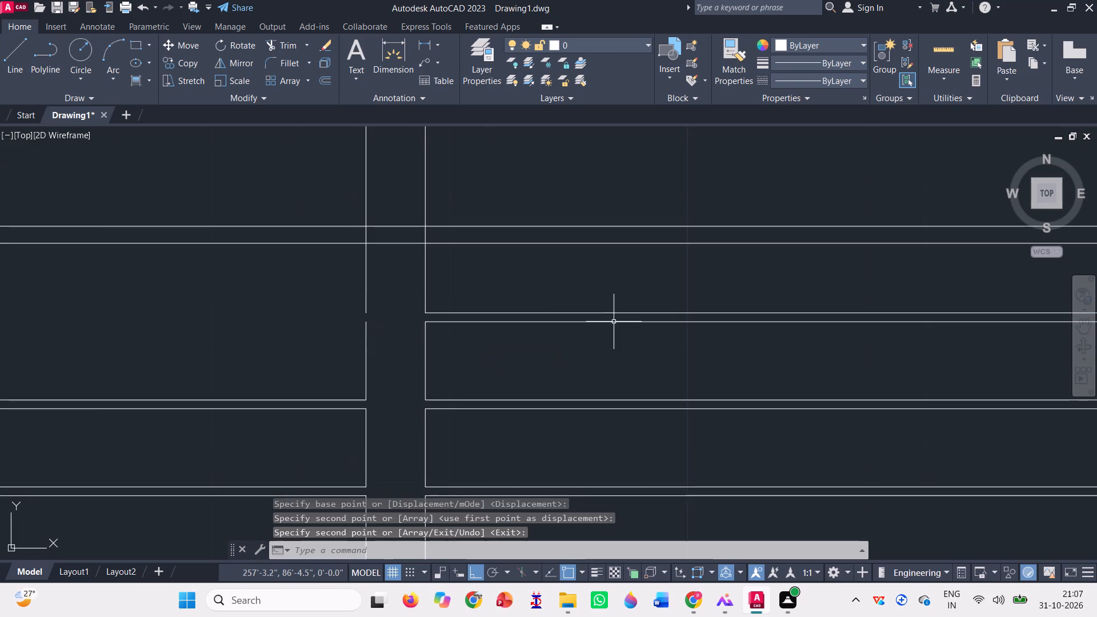
pyautogui.scroll(-1, 400, 307)
pyautogui.click(934, 334)
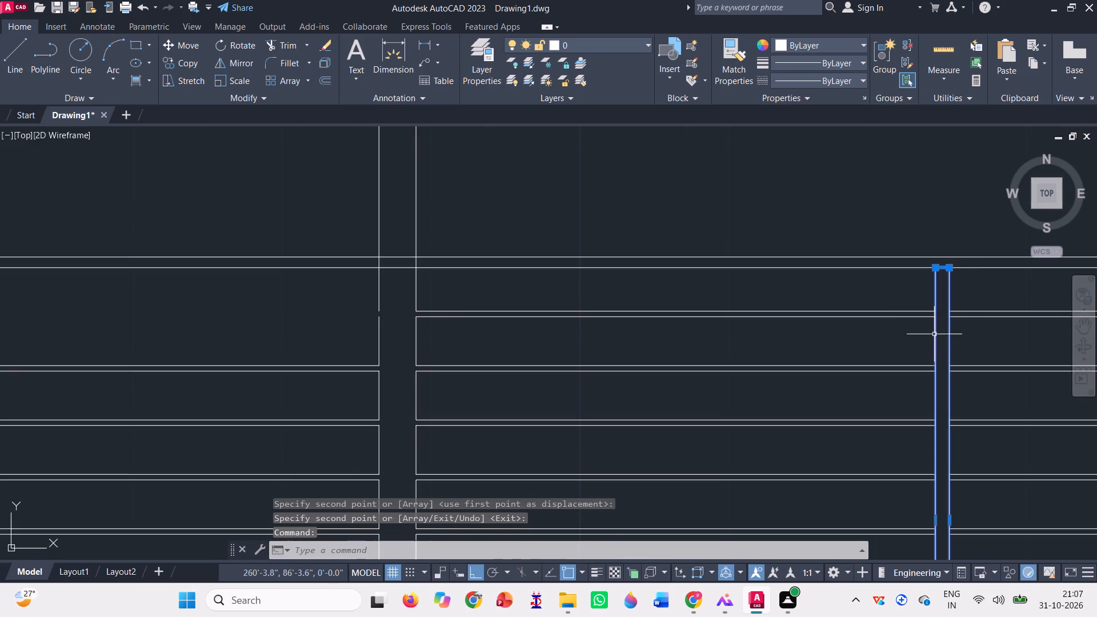
pyautogui.press('Escape')
pyautogui.click(925, 336)
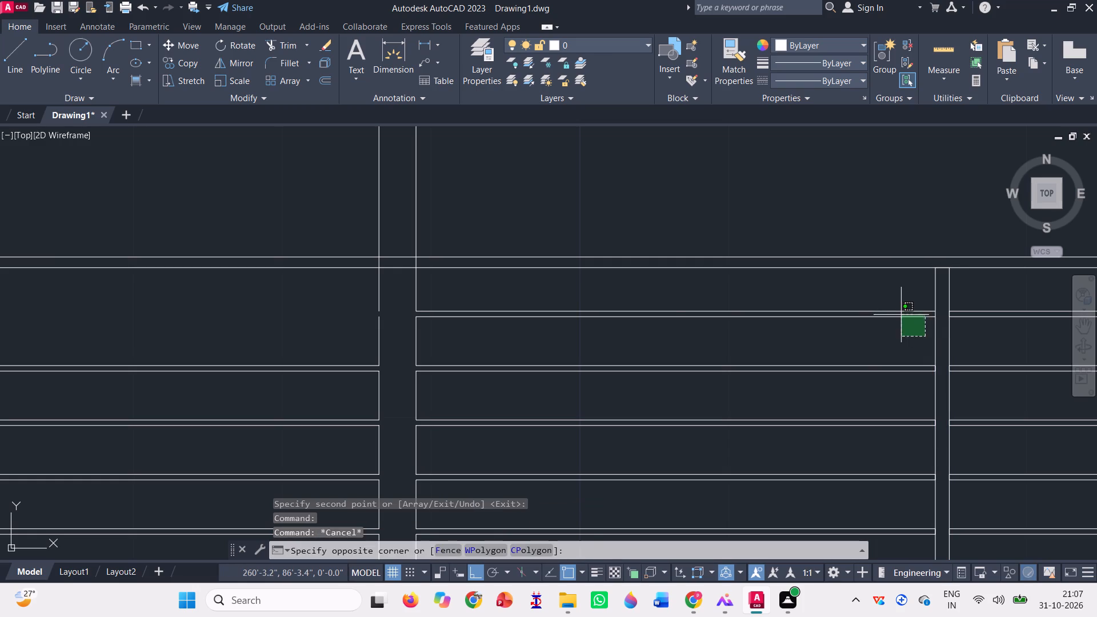
pyautogui.click(900, 313)
pyautogui.click(900, 313)
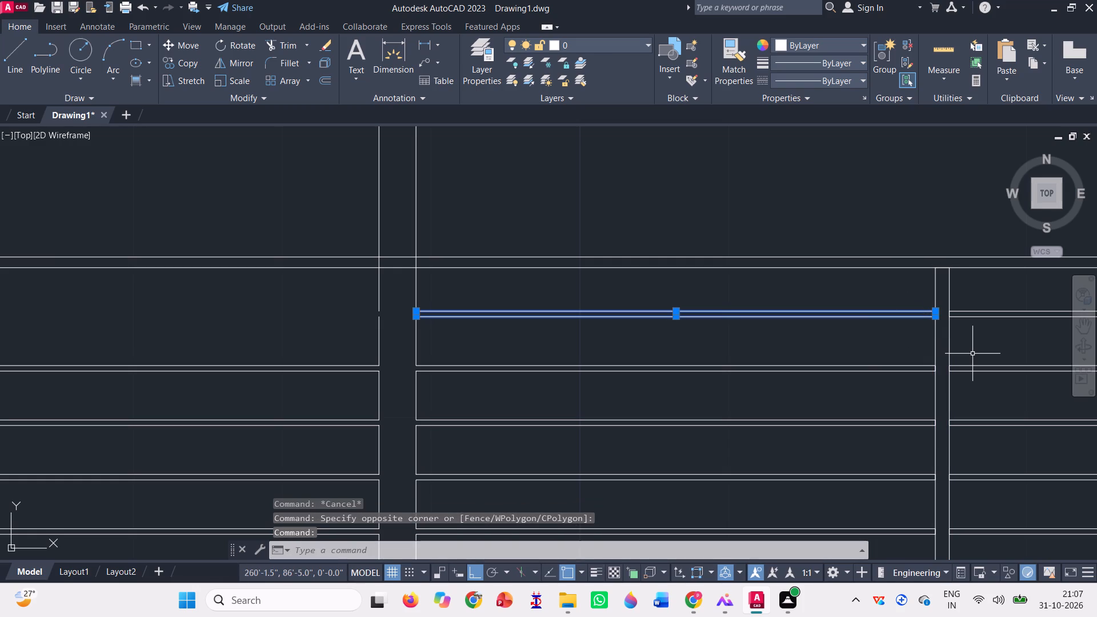
pyautogui.press('m')
pyautogui.press('BackSpace')
pyautogui.write('co')
pyautogui.press('space')
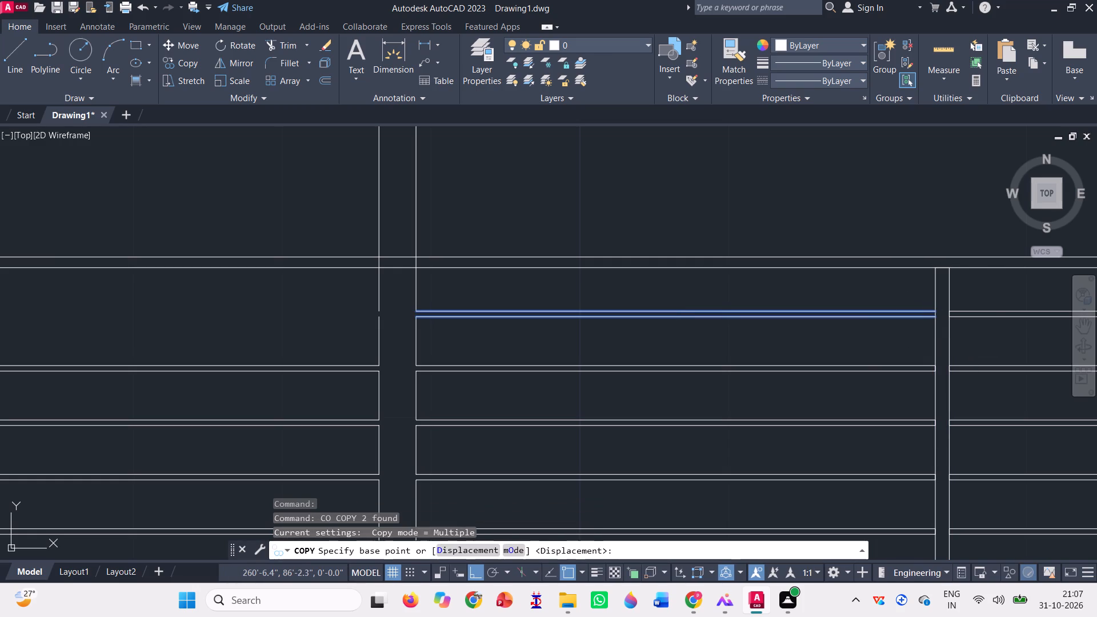
pyautogui.scroll(2, 951, 332)
pyautogui.scroll(3, 900, 270)
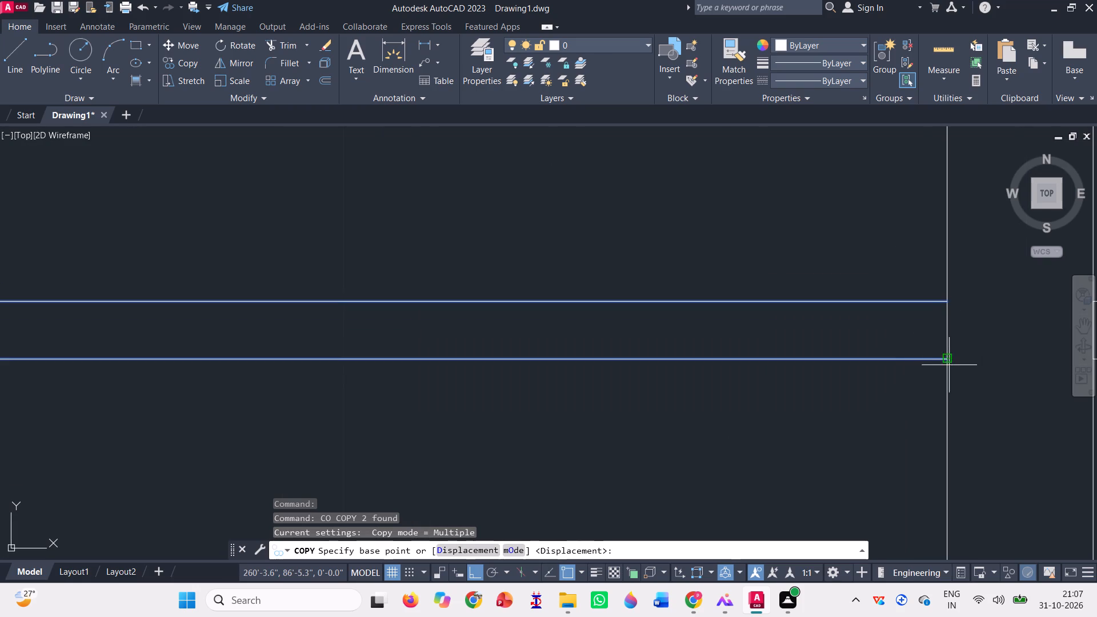
pyautogui.click(946, 362)
pyautogui.scroll(-6, 963, 371)
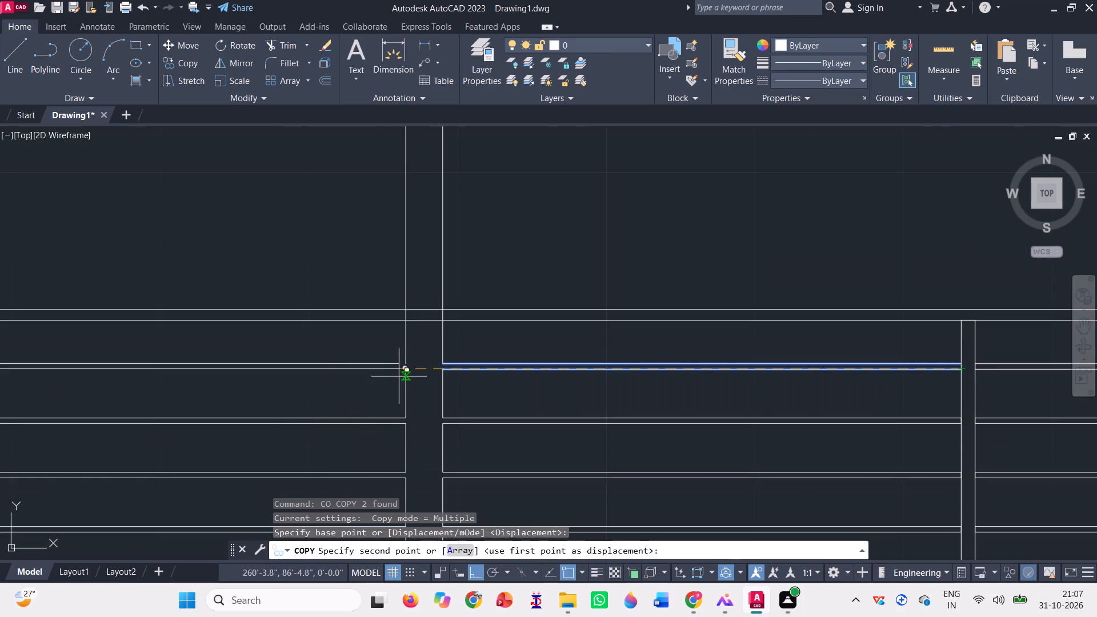
pyautogui.scroll(3, 405, 374)
pyautogui.click(401, 364)
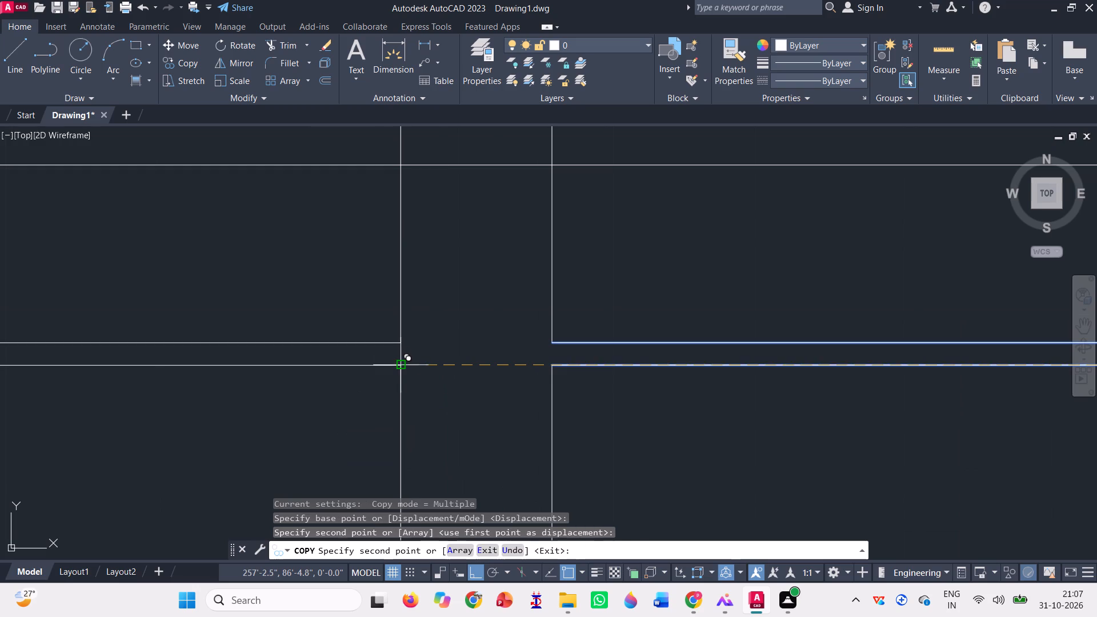
pyautogui.scroll(-5, 419, 366)
pyautogui.press('space')
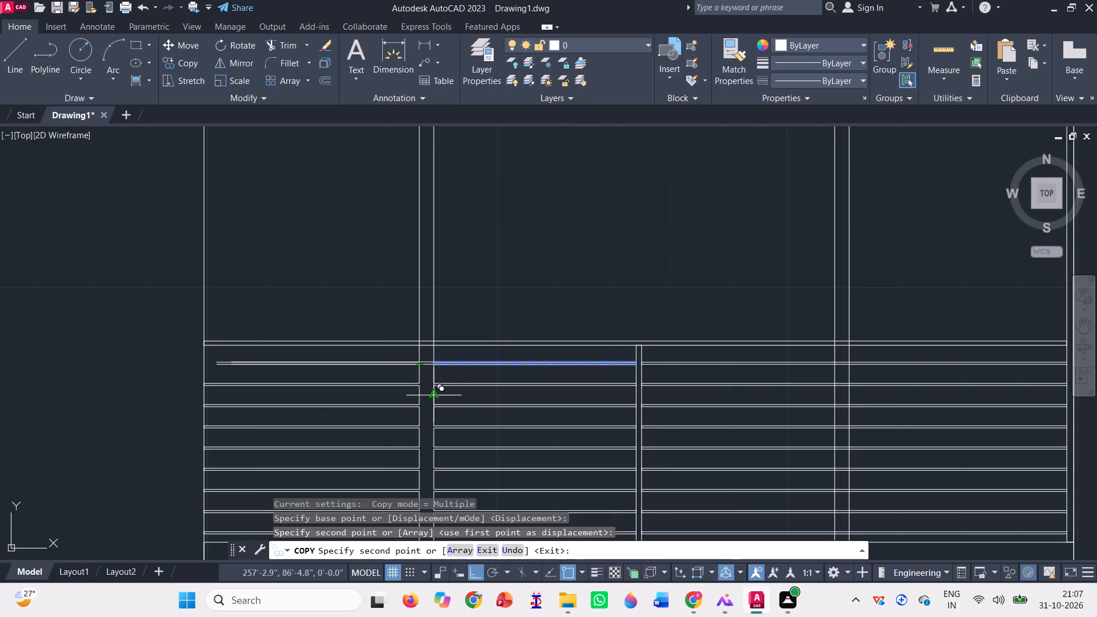
# Extend the two copied rail lines to the left bay's outer edge and finish the Extend command.
pyautogui.click(304, 50)
pyautogui.click(308, 95)
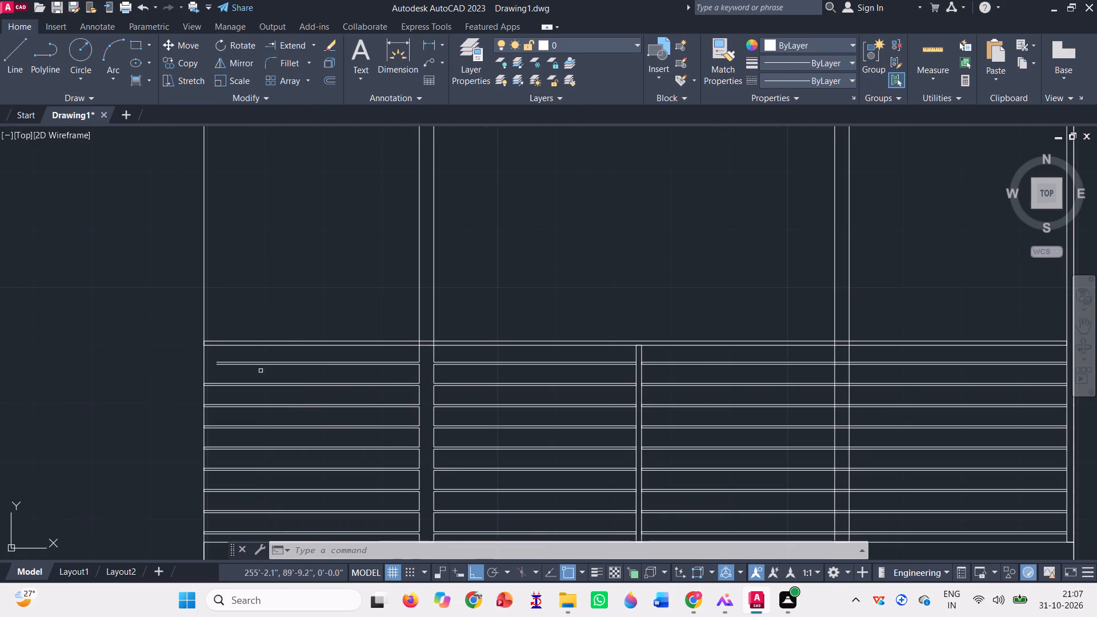
pyautogui.scroll(3, 261, 371)
pyautogui.click(237, 313)
pyautogui.click(223, 364)
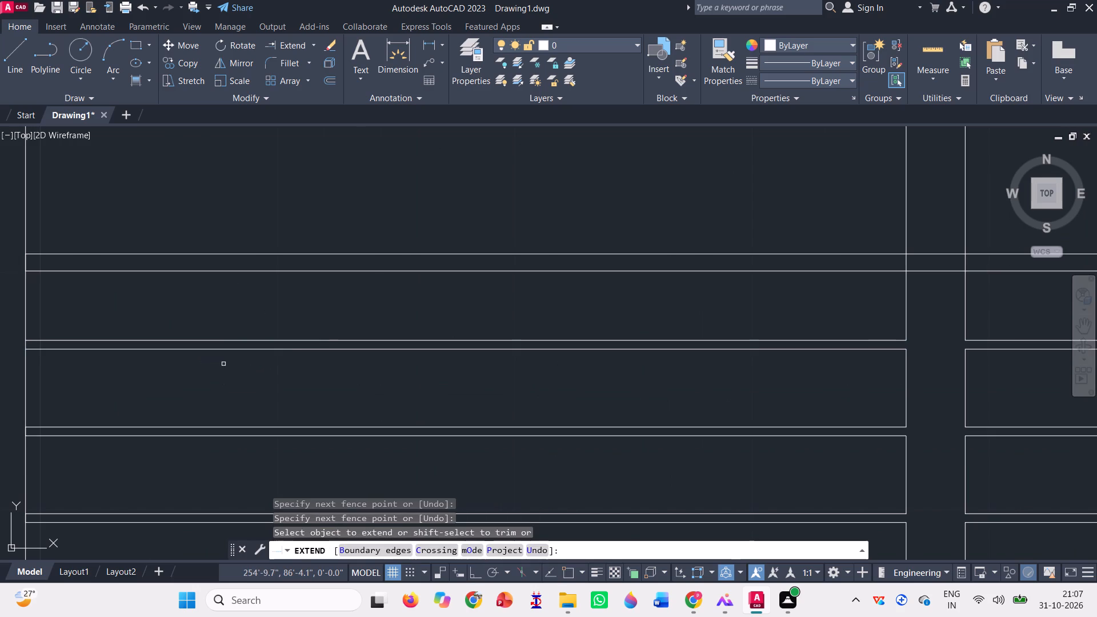
pyautogui.press('Escape')
# Trim both edges of the railing's middle post where they pass through the uppermost thin balcony rail.
pyautogui.scroll(-4, 331, 339)
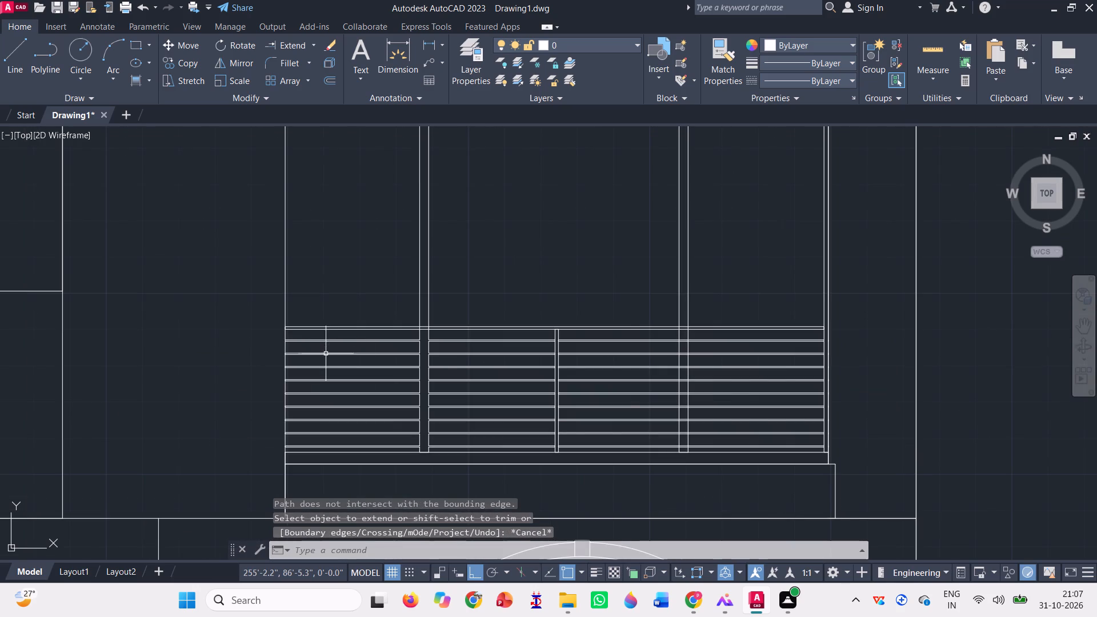
pyautogui.scroll(1, 437, 348)
pyautogui.scroll(-1, 403, 361)
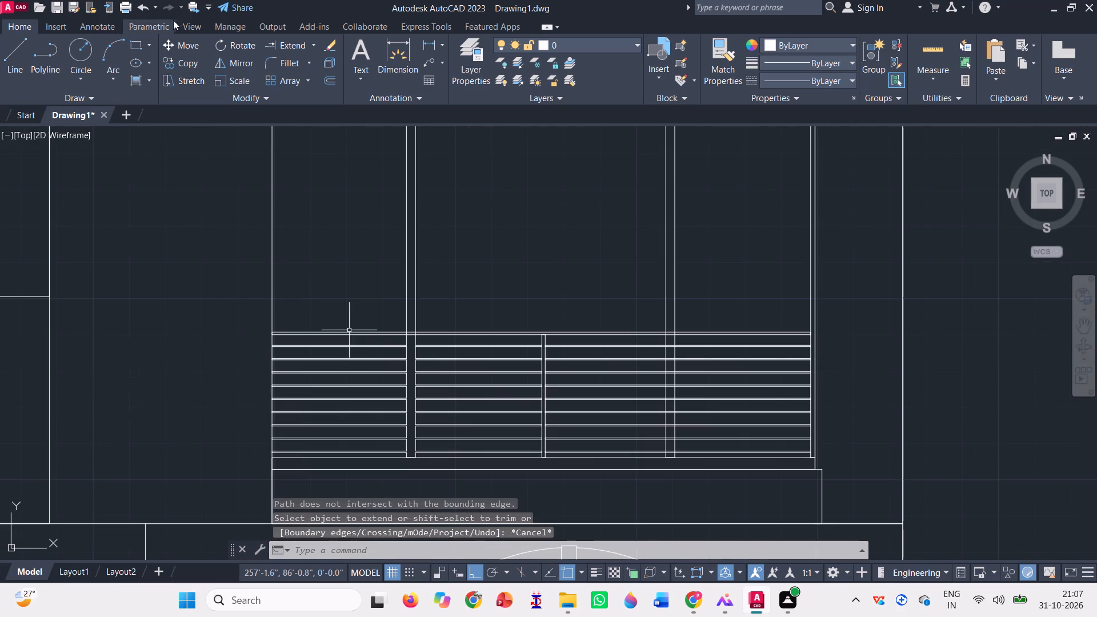
pyautogui.click(315, 39)
pyautogui.click(307, 76)
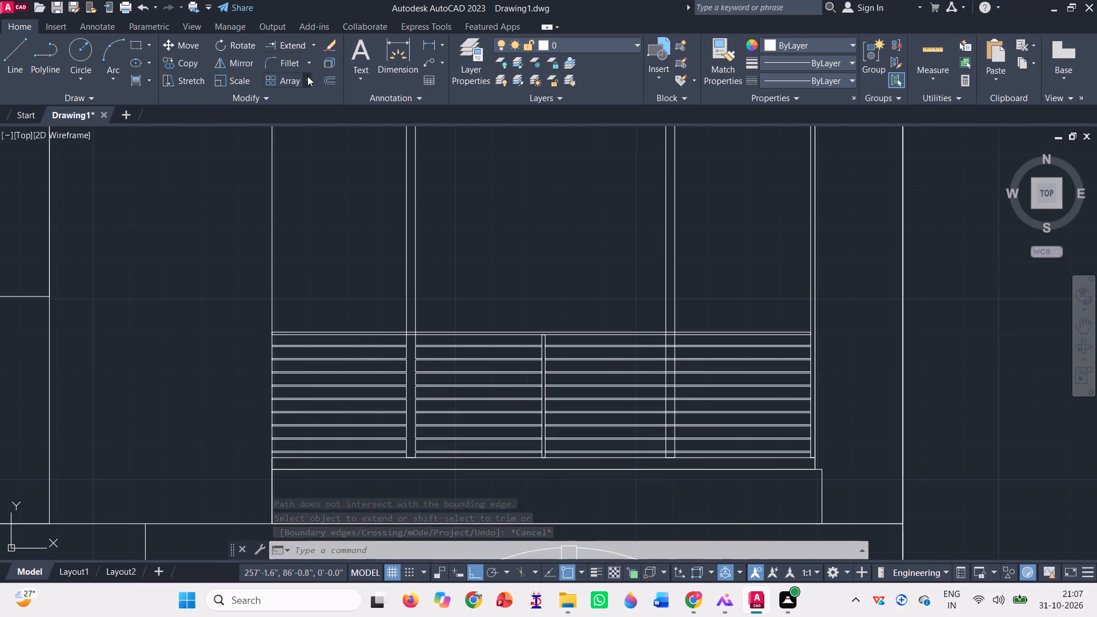
pyautogui.scroll(3, 586, 358)
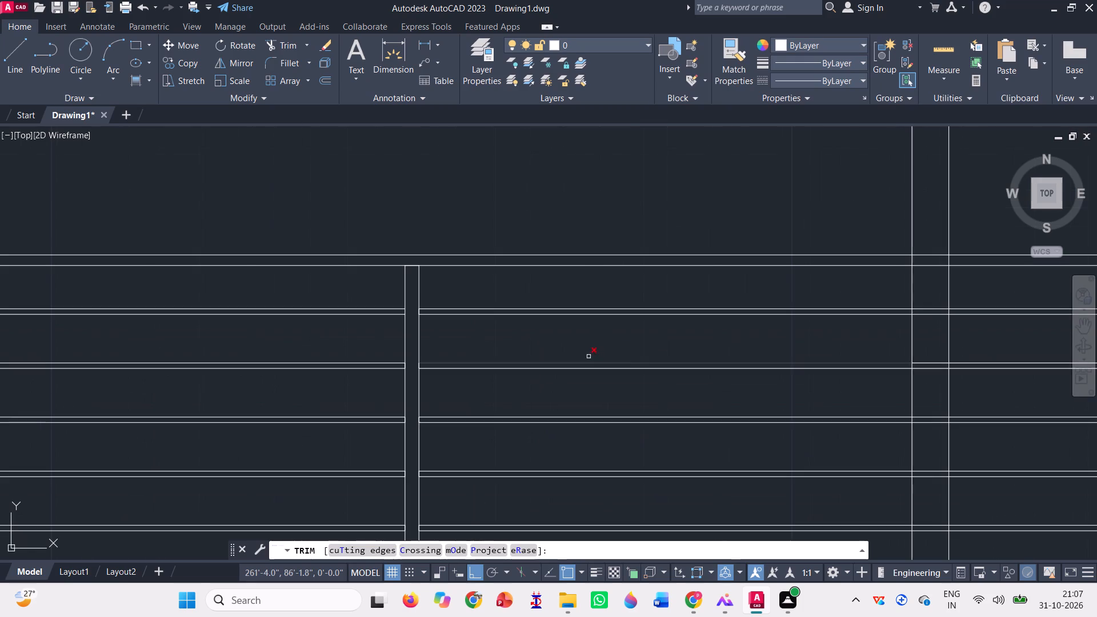
pyautogui.scroll(3, 413, 315)
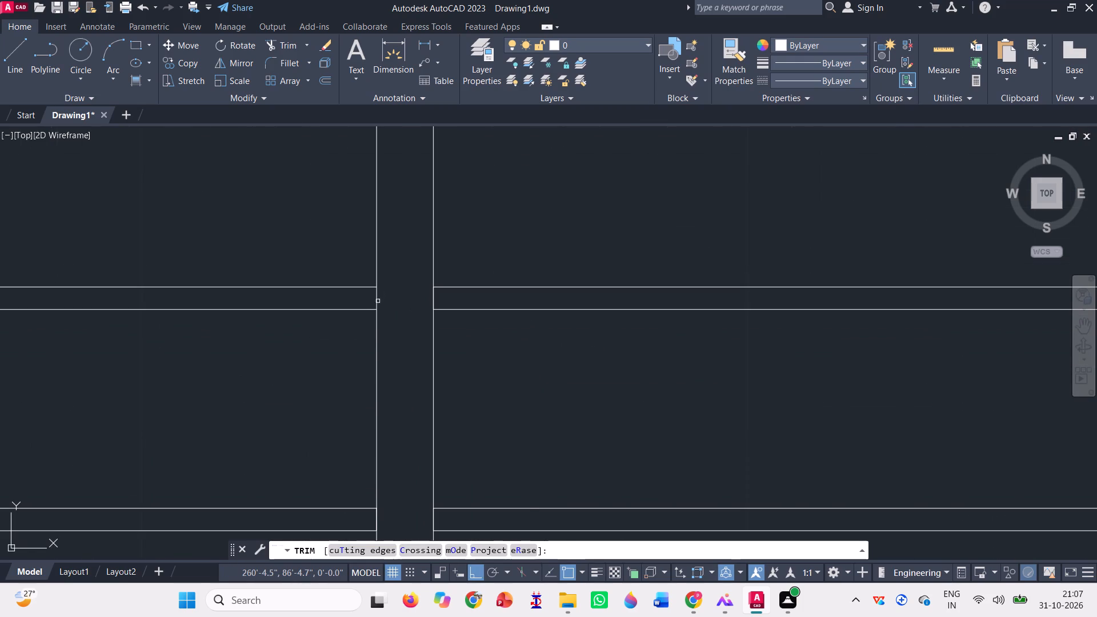
pyautogui.click(378, 301)
pyautogui.click(433, 301)
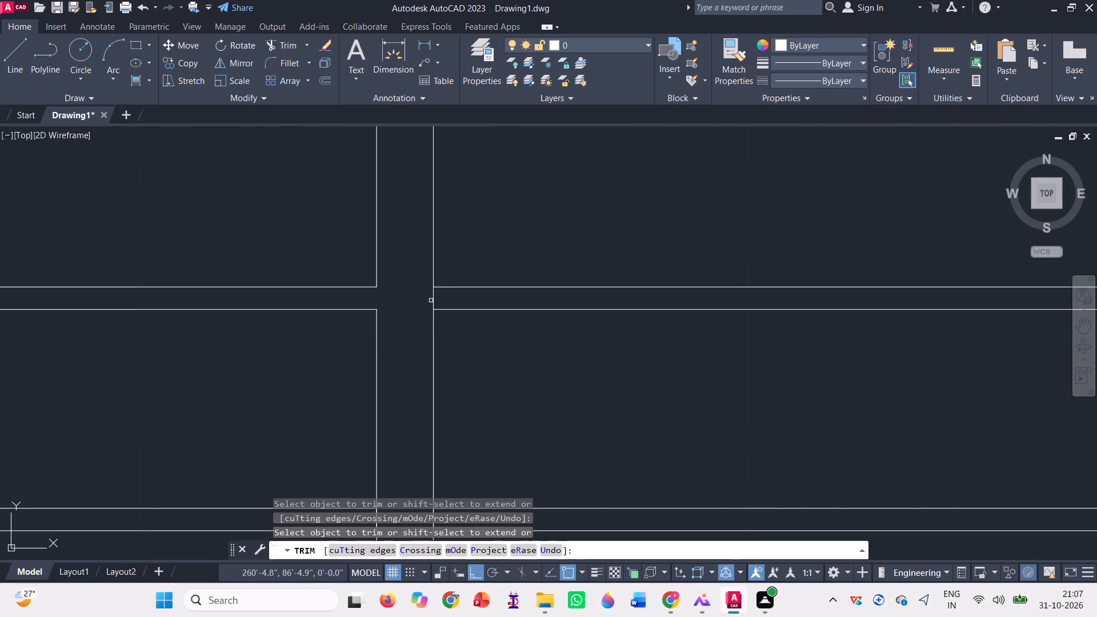
pyautogui.click(438, 303)
pyautogui.click(429, 297)
pyautogui.scroll(-2, 416, 297)
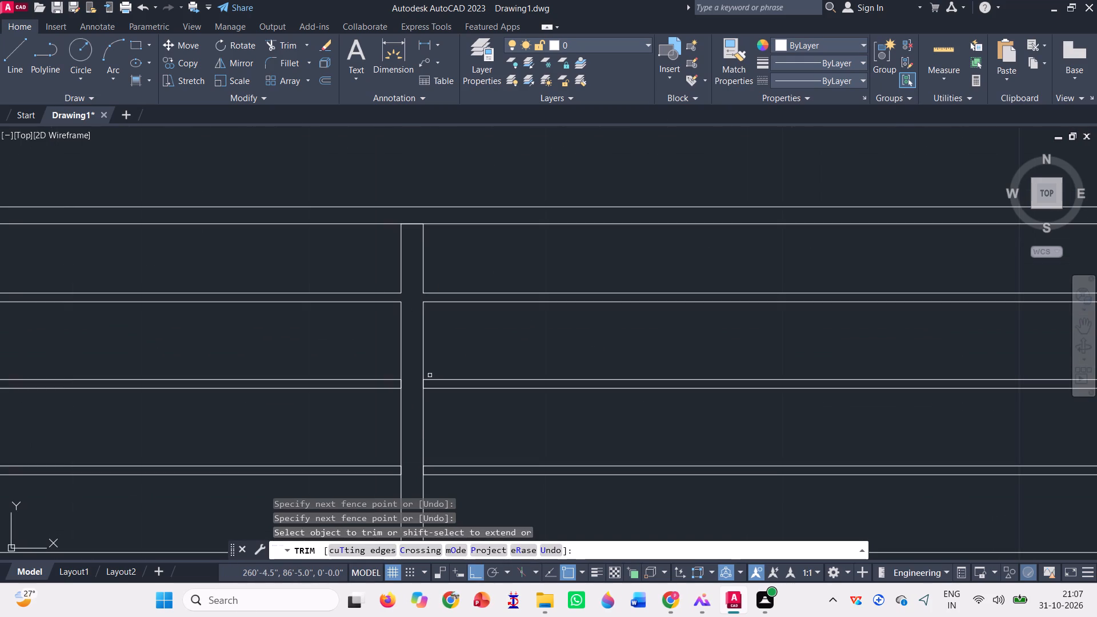
# Trim the middle post's two edges inside the next three balcony rails going down.
pyautogui.scroll(3, 406, 400)
pyautogui.click(363, 334)
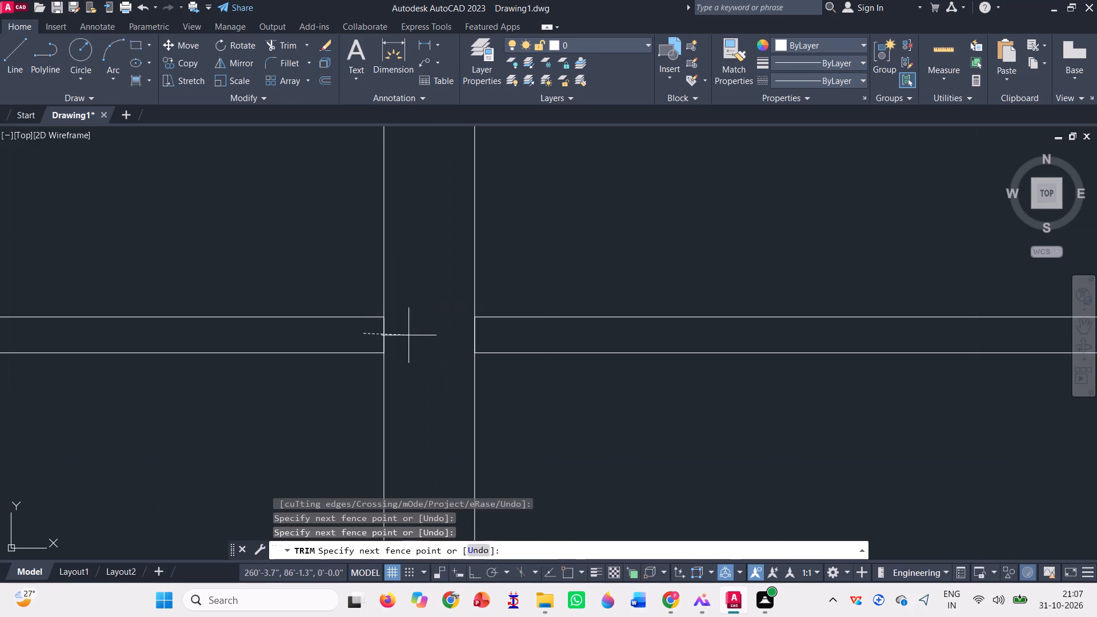
pyautogui.click(493, 334)
pyautogui.scroll(-3, 431, 306)
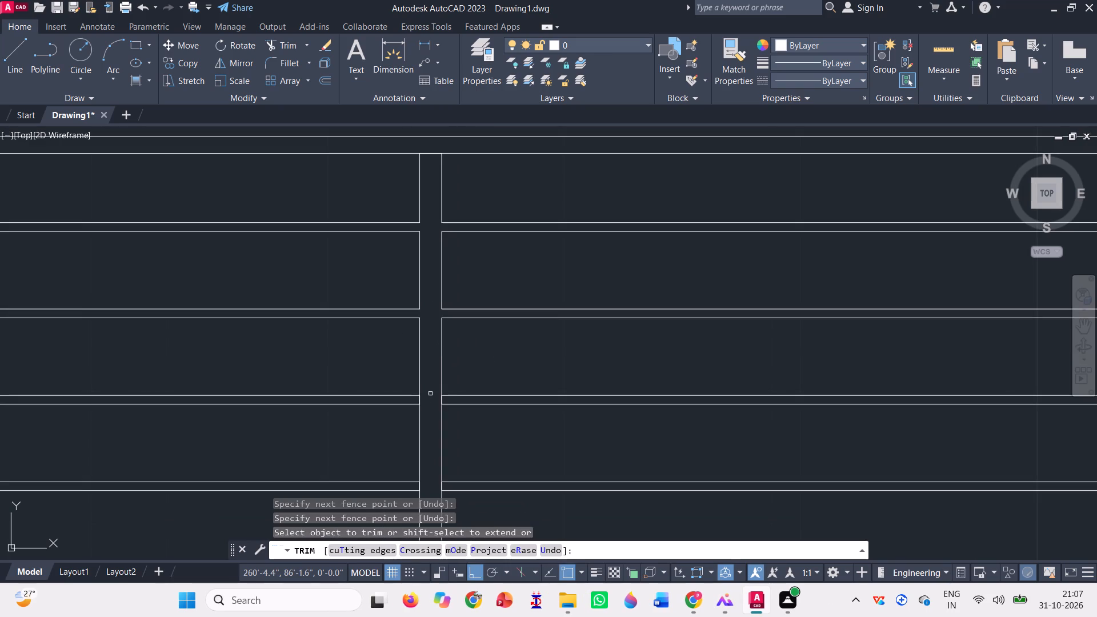
pyautogui.scroll(3, 426, 406)
pyautogui.click(382, 380)
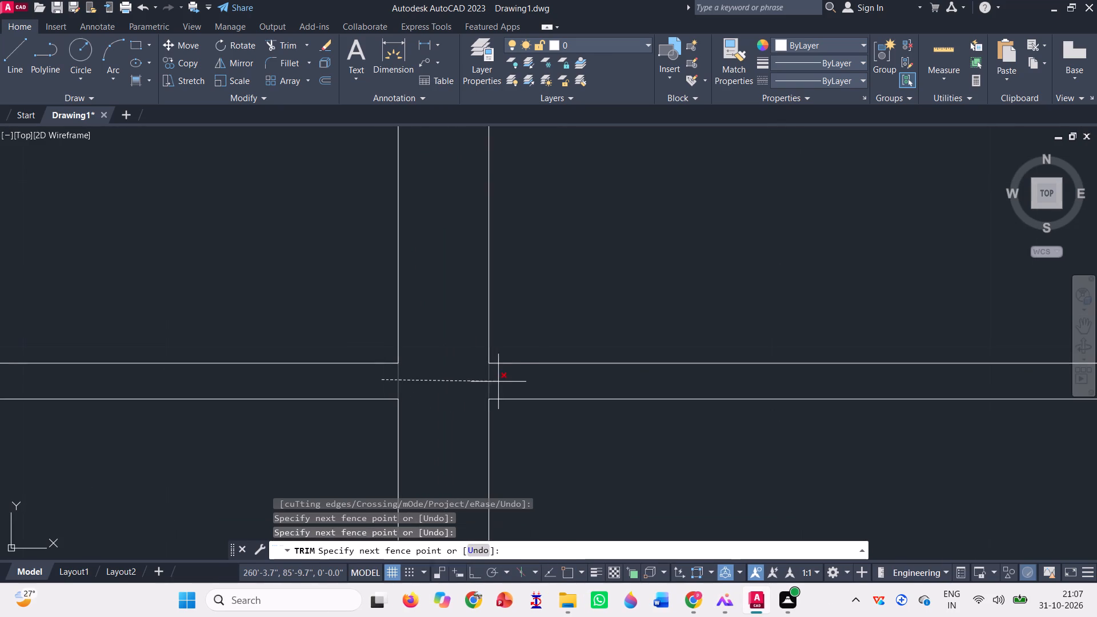
pyautogui.click(499, 382)
pyautogui.scroll(-4, 411, 353)
pyautogui.scroll(1, 438, 436)
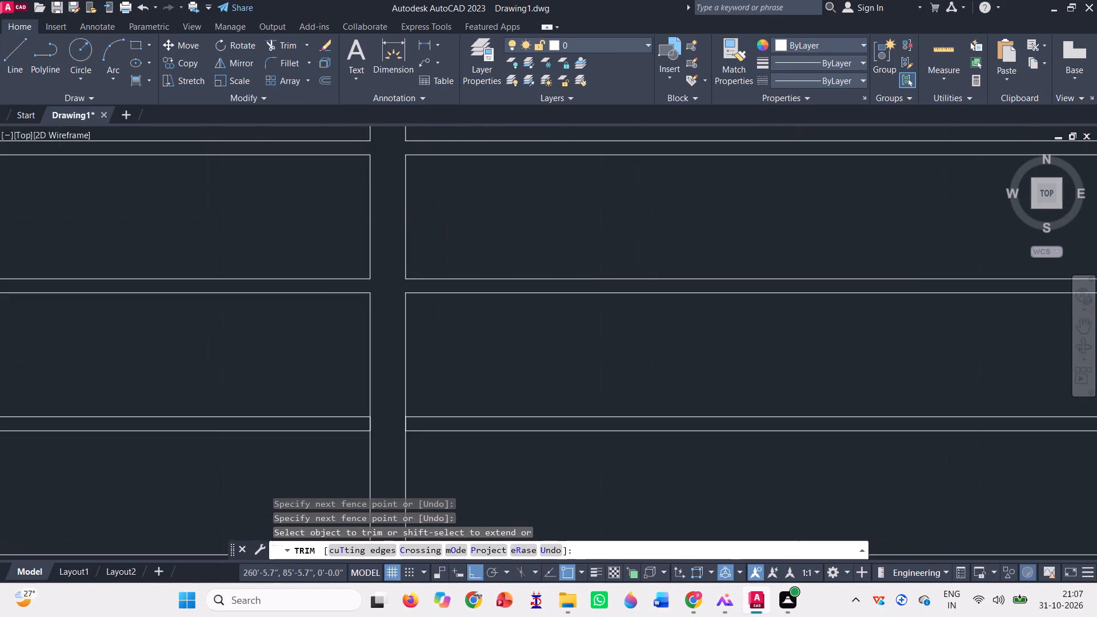
pyautogui.scroll(2, 438, 436)
pyautogui.click(323, 414)
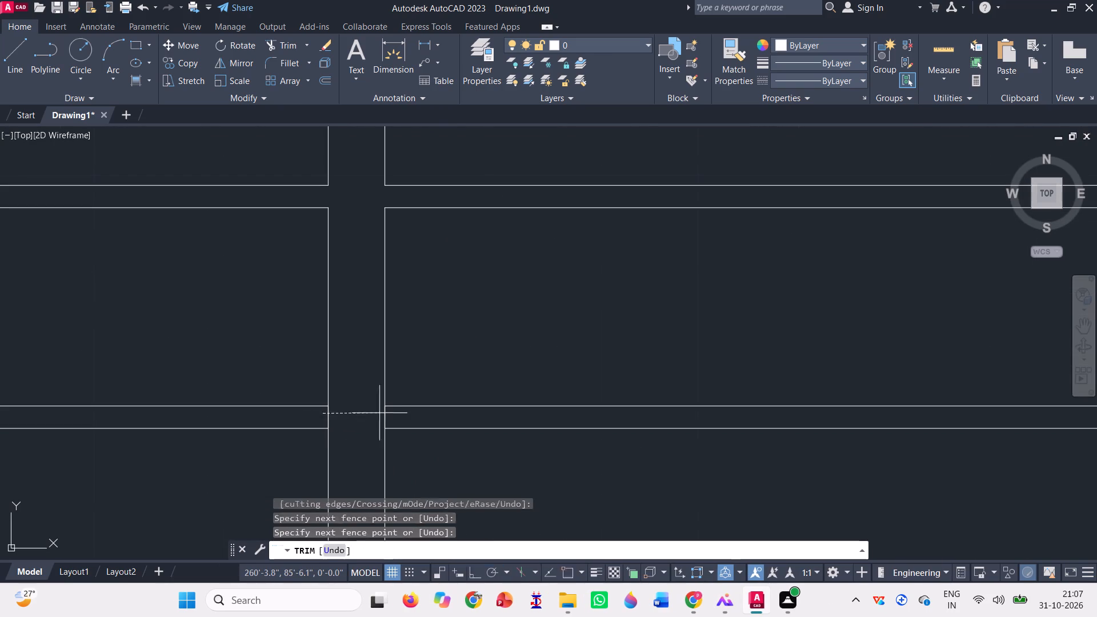
pyautogui.click(401, 413)
# Trim both edges of the railing's middle post inside the fifth and sixth thin balcony rails from the top.
pyautogui.scroll(-5, 347, 381)
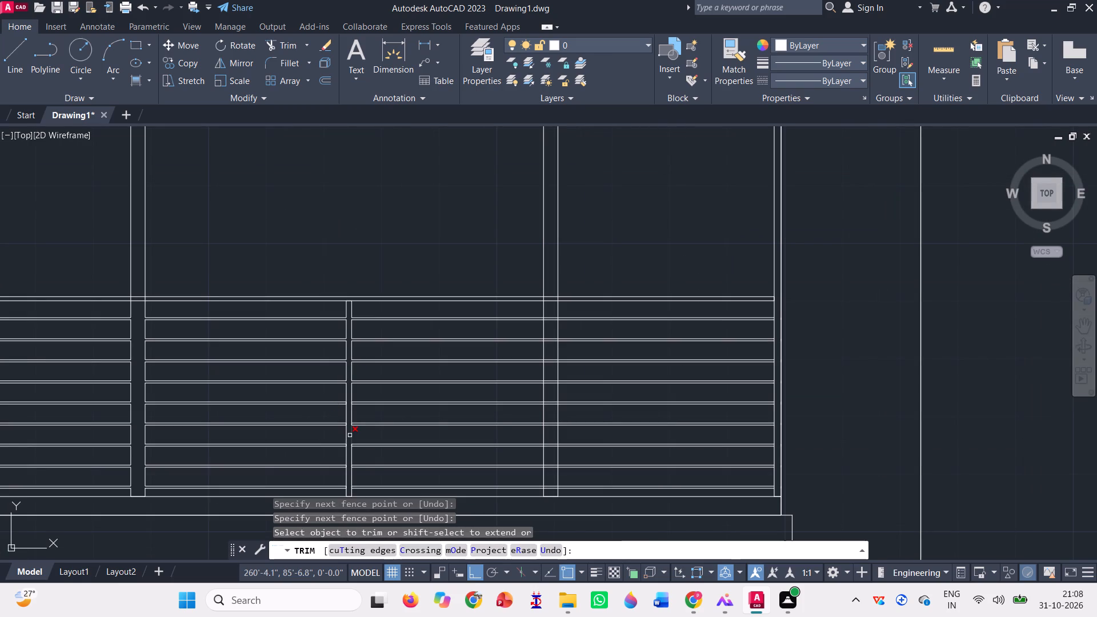
pyautogui.scroll(3, 343, 421)
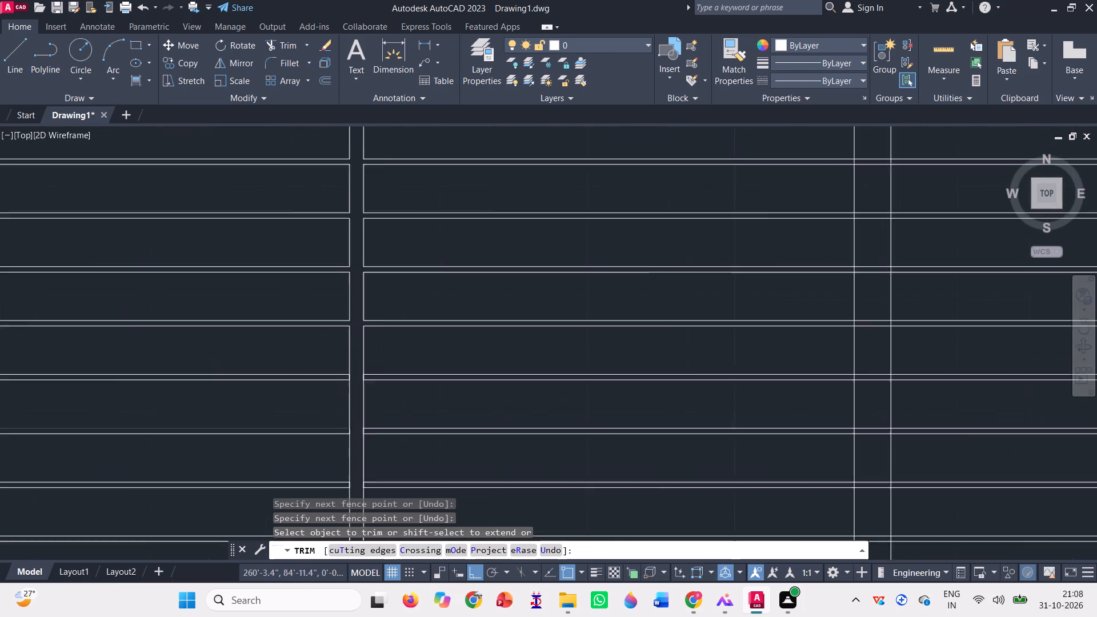
pyautogui.scroll(2, 385, 332)
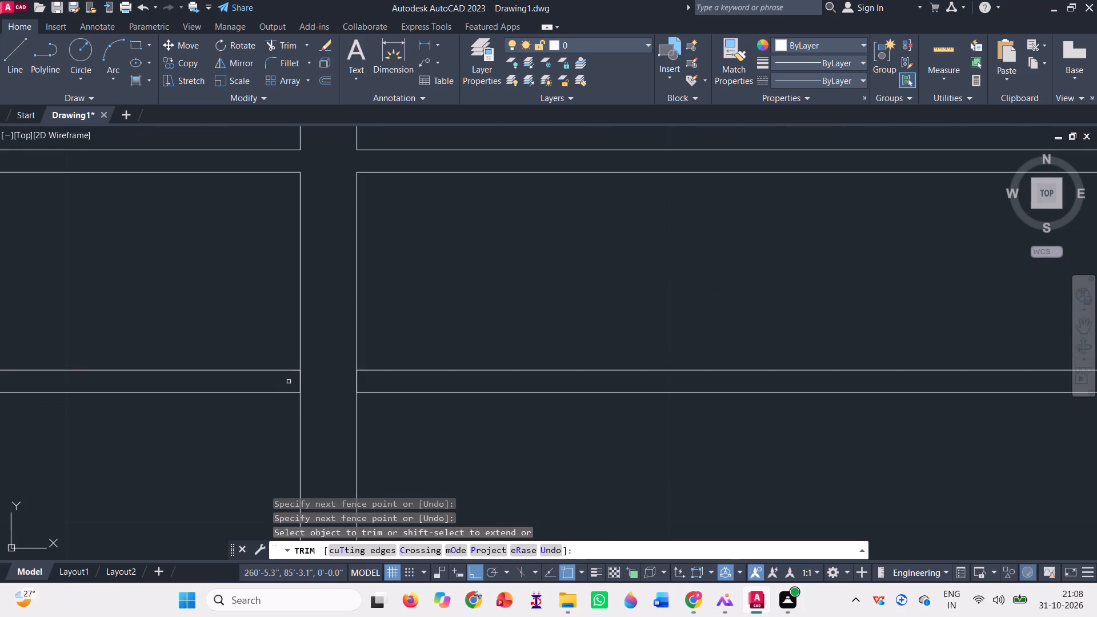
pyautogui.click(289, 381)
pyautogui.click(375, 383)
pyautogui.scroll(-3, 310, 347)
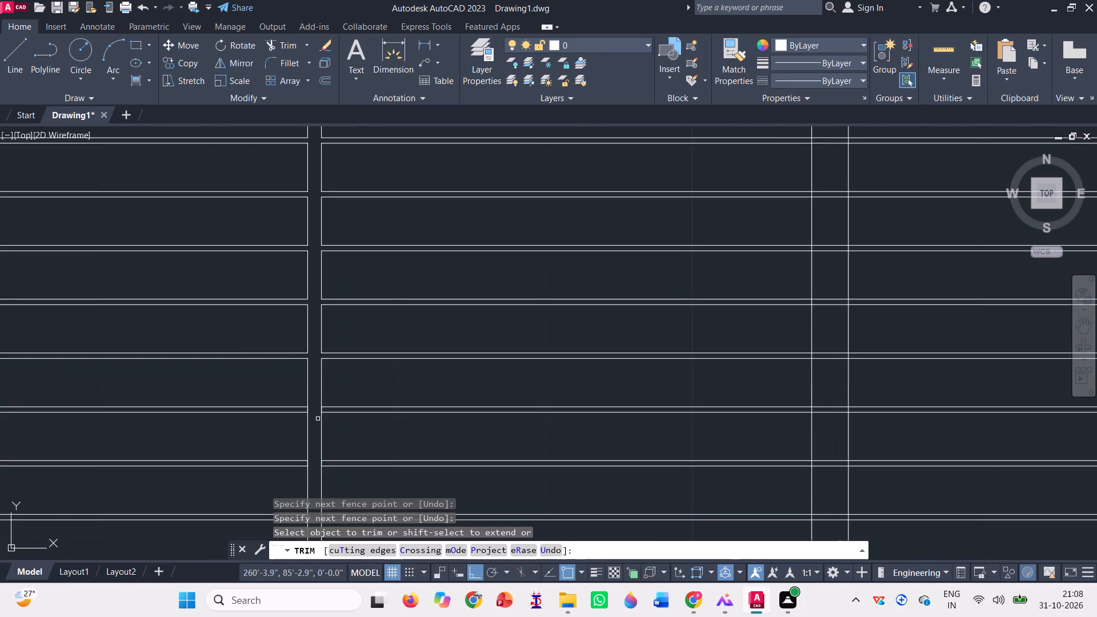
pyautogui.scroll(3, 318, 418)
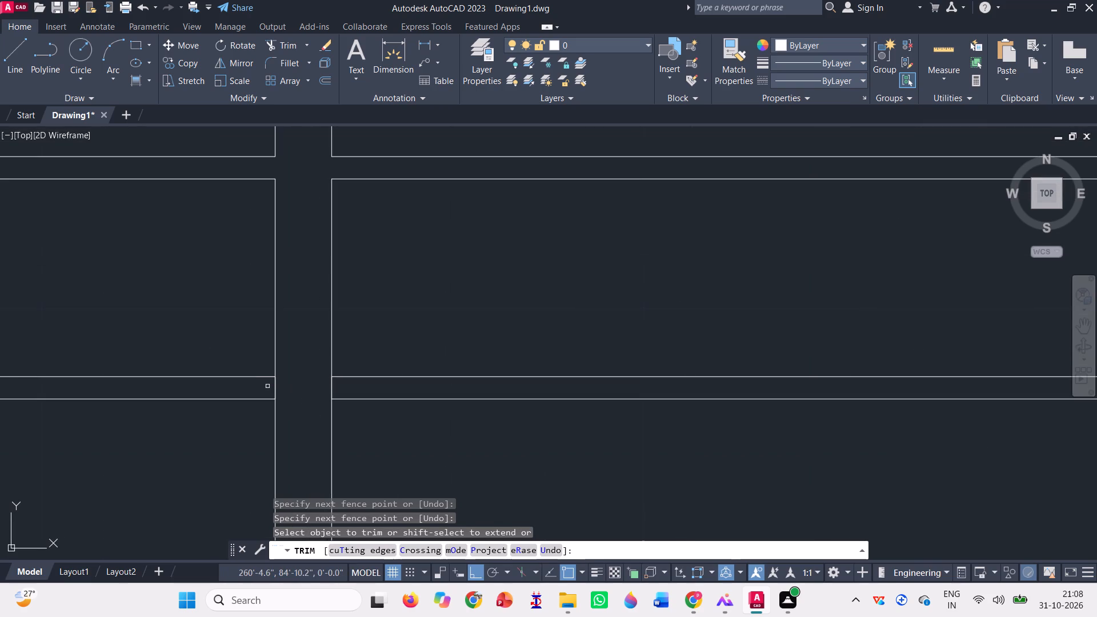
pyautogui.click(266, 388)
pyautogui.click(337, 393)
# Trim the middle post's two edges inside the next two rails down, the ones just above the lowest thin rail.
pyautogui.scroll(-2, 315, 363)
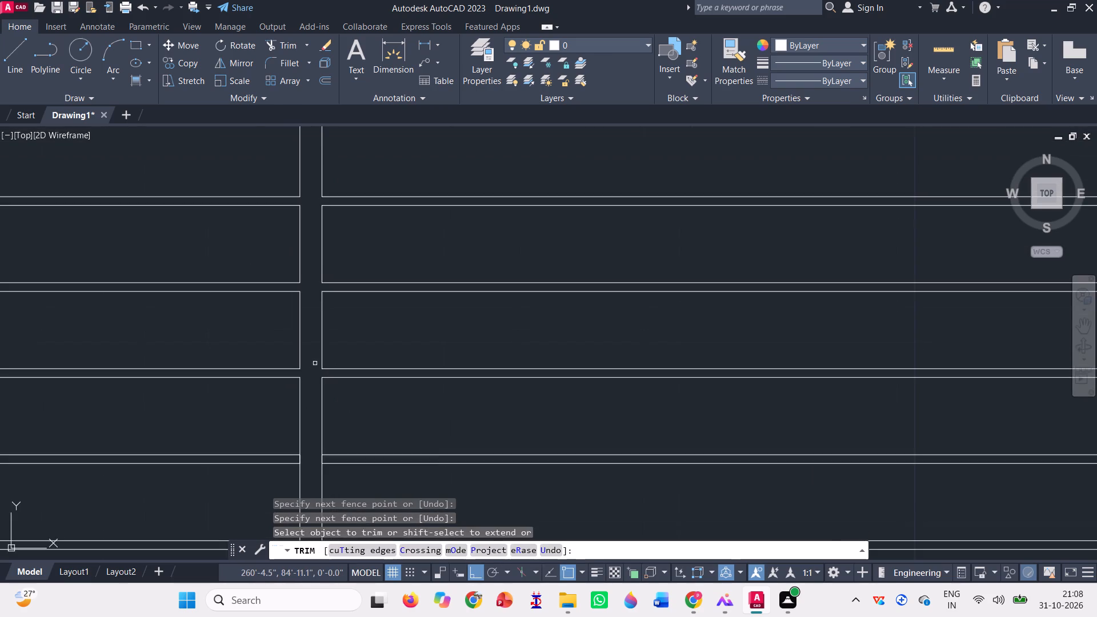
pyautogui.scroll(-1, 315, 363)
pyautogui.scroll(3, 321, 439)
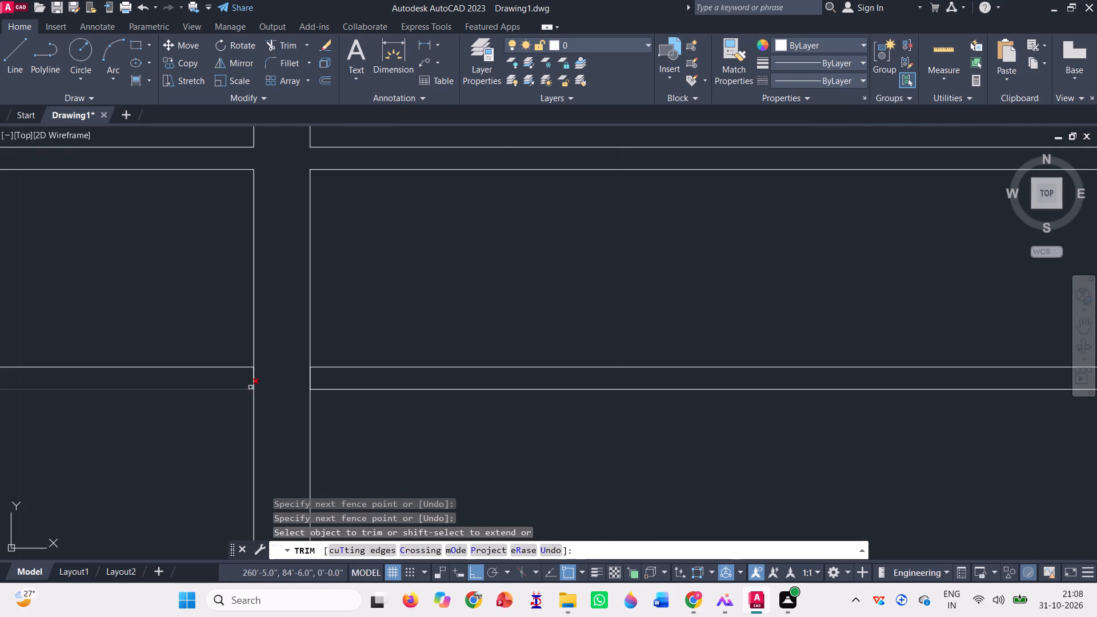
pyautogui.click(245, 382)
pyautogui.click(319, 379)
pyautogui.scroll(-1, 295, 332)
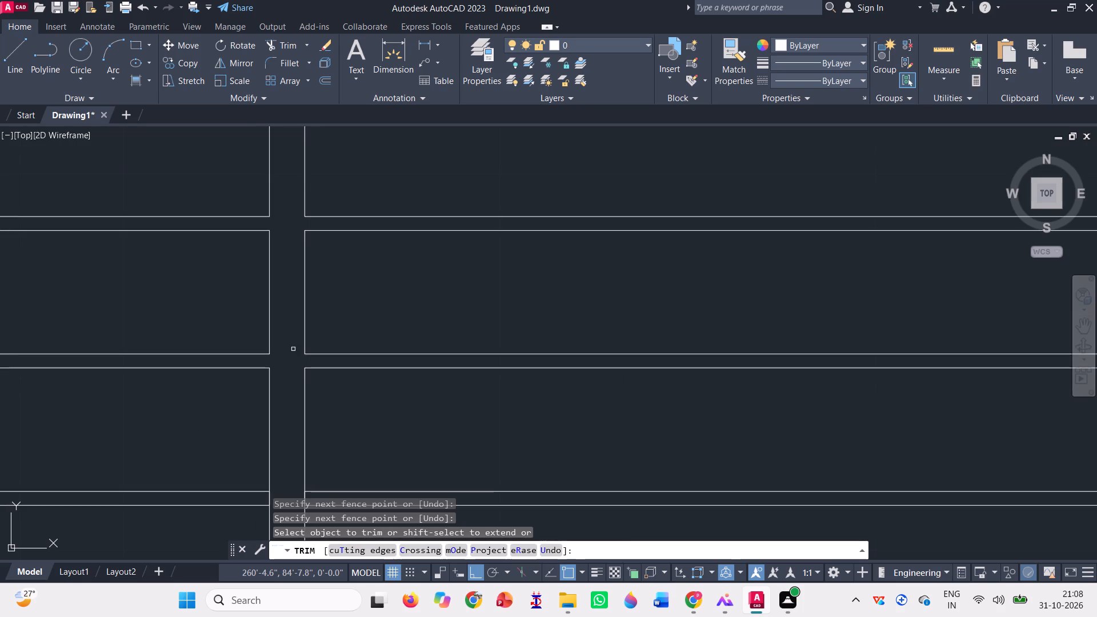
pyautogui.scroll(-2, 276, 360)
pyautogui.scroll(2, 286, 428)
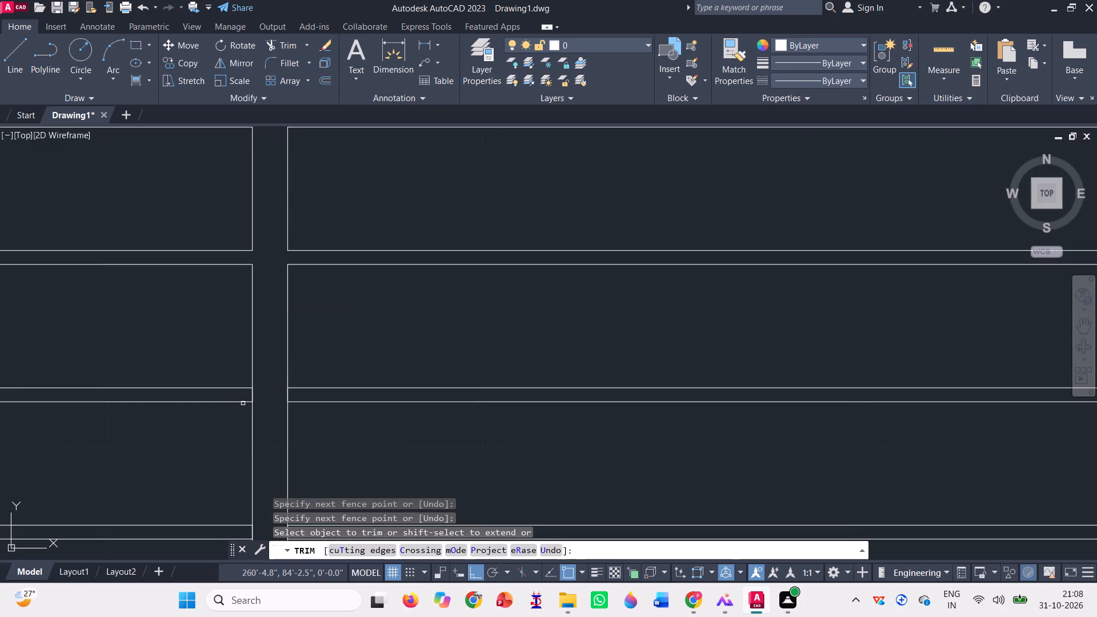
pyautogui.click(240, 396)
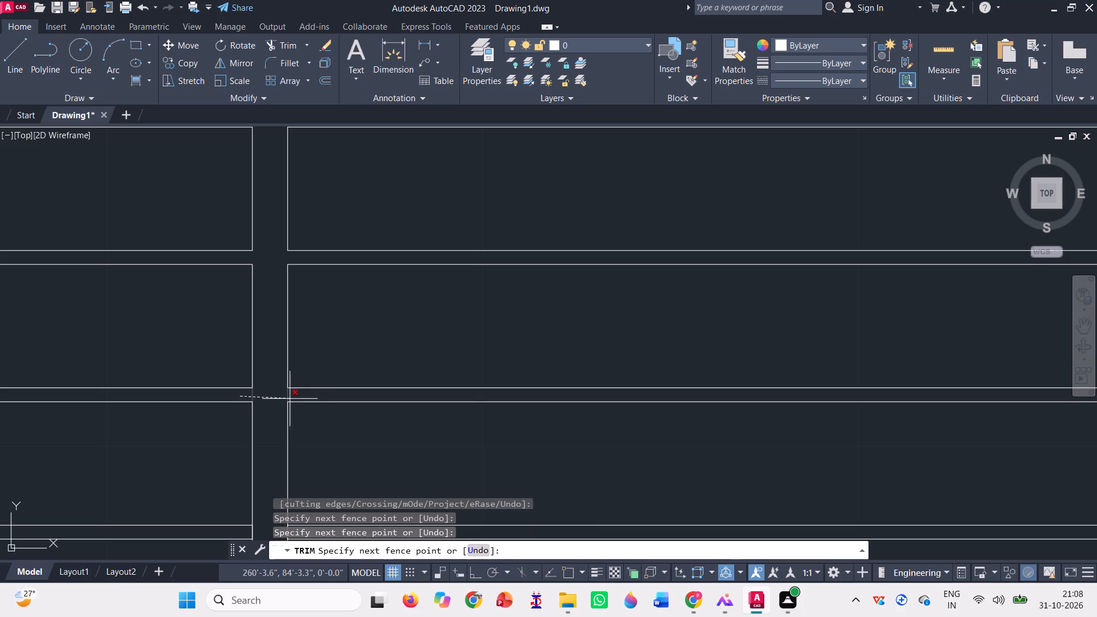
pyautogui.click(290, 396)
pyautogui.scroll(-3, 283, 388)
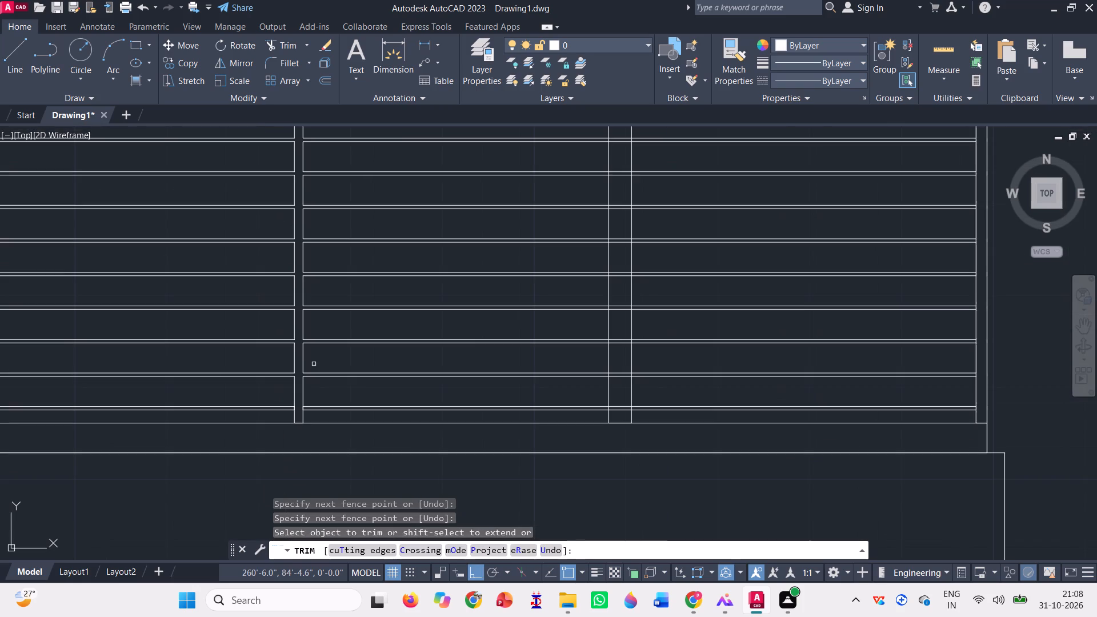
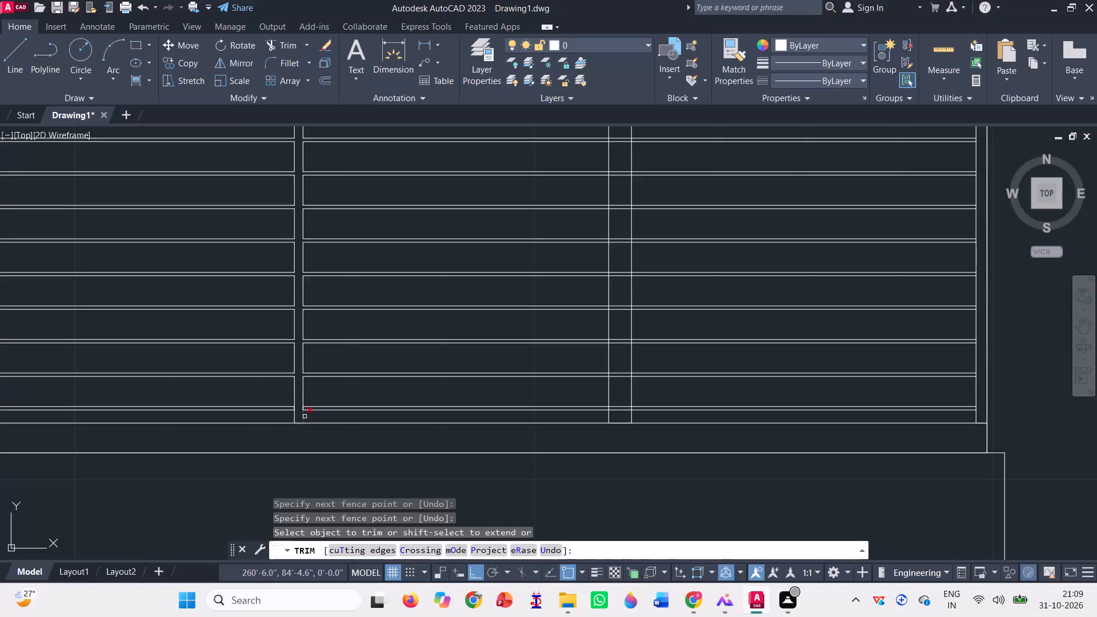
# Trim the middle post's two edges inside the lowest thin balcony rail.
pyautogui.scroll(4, 305, 416)
pyautogui.click(217, 370)
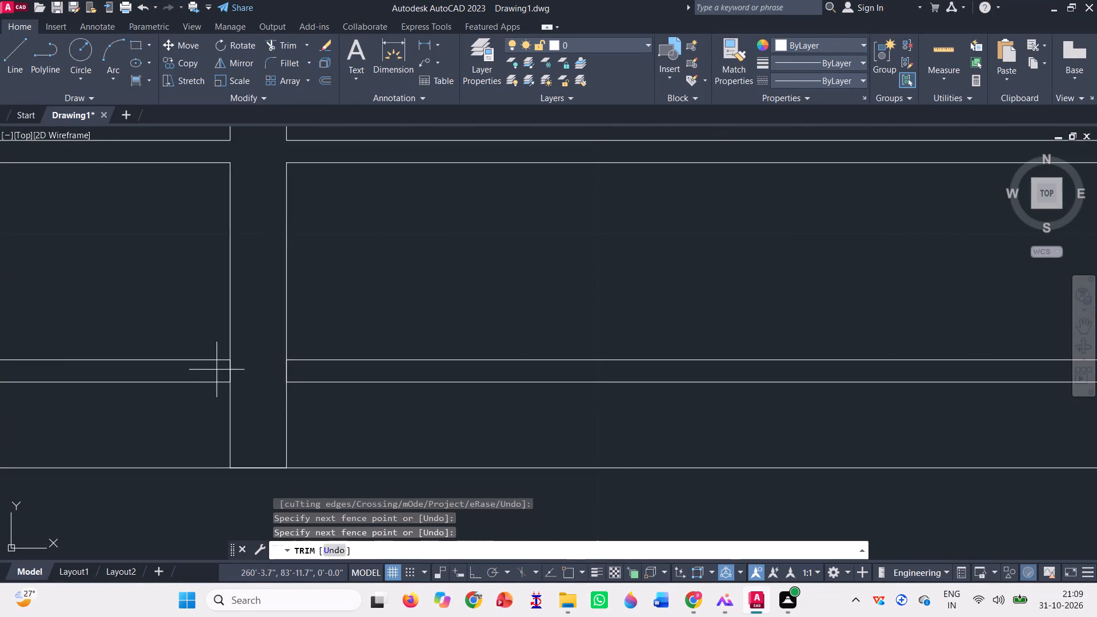
pyautogui.click(298, 377)
pyautogui.scroll(-4, 296, 434)
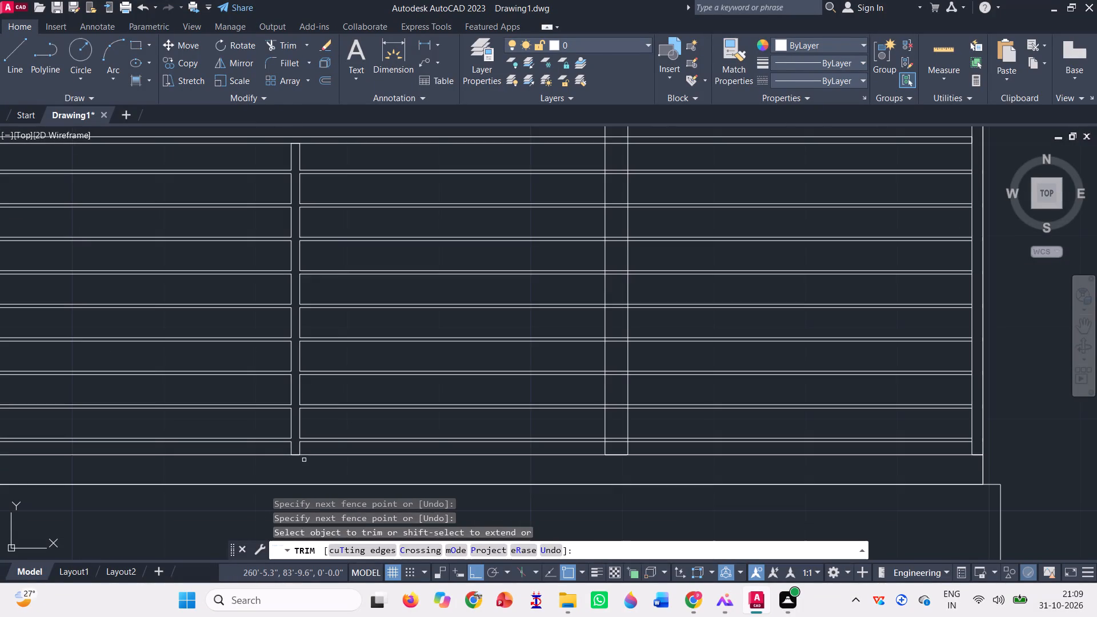
# Trim the balcony's top rail lines between the left mullion's edges, and the mullion's two edges inside that rail.
pyautogui.scroll(-1, 582, 434)
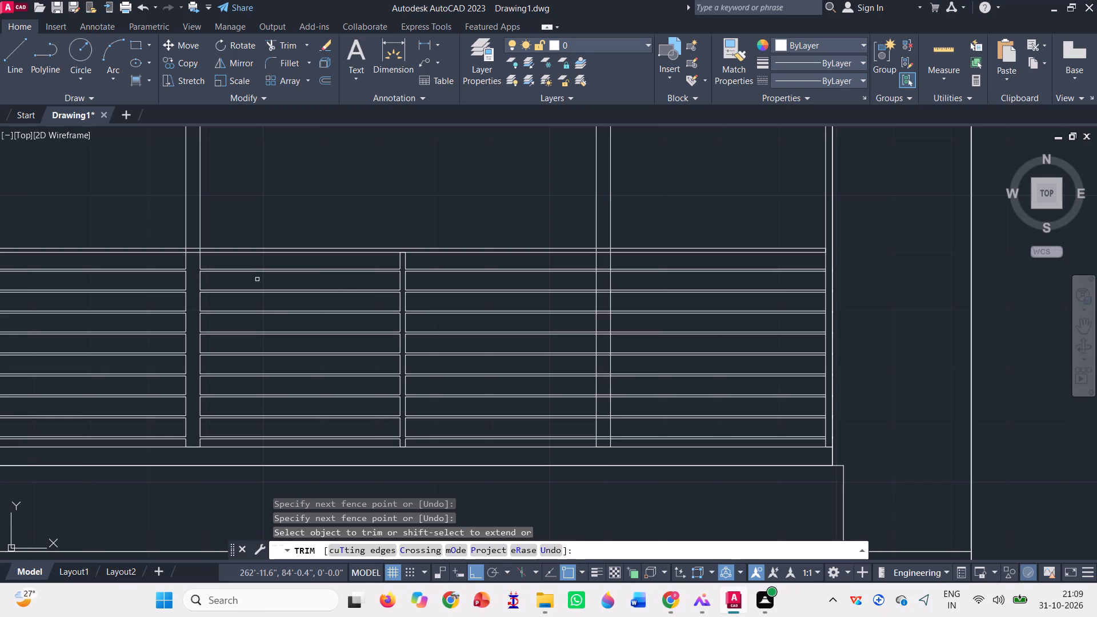
pyautogui.scroll(3, 191, 257)
pyautogui.click(194, 237)
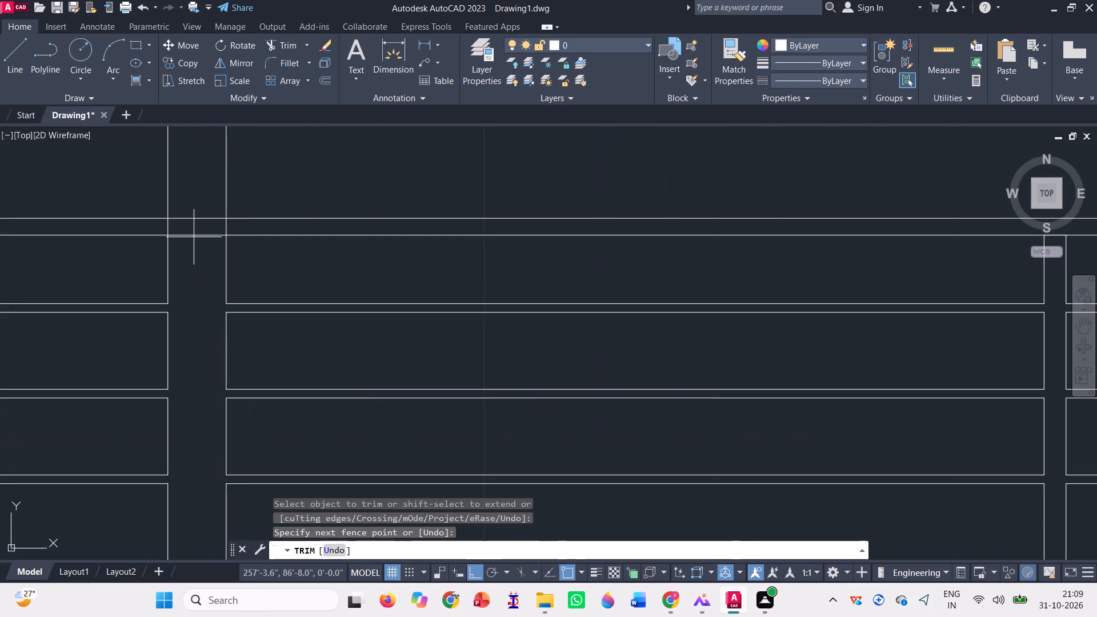
pyautogui.click(195, 230)
pyautogui.scroll(3, 160, 230)
pyautogui.click(166, 219)
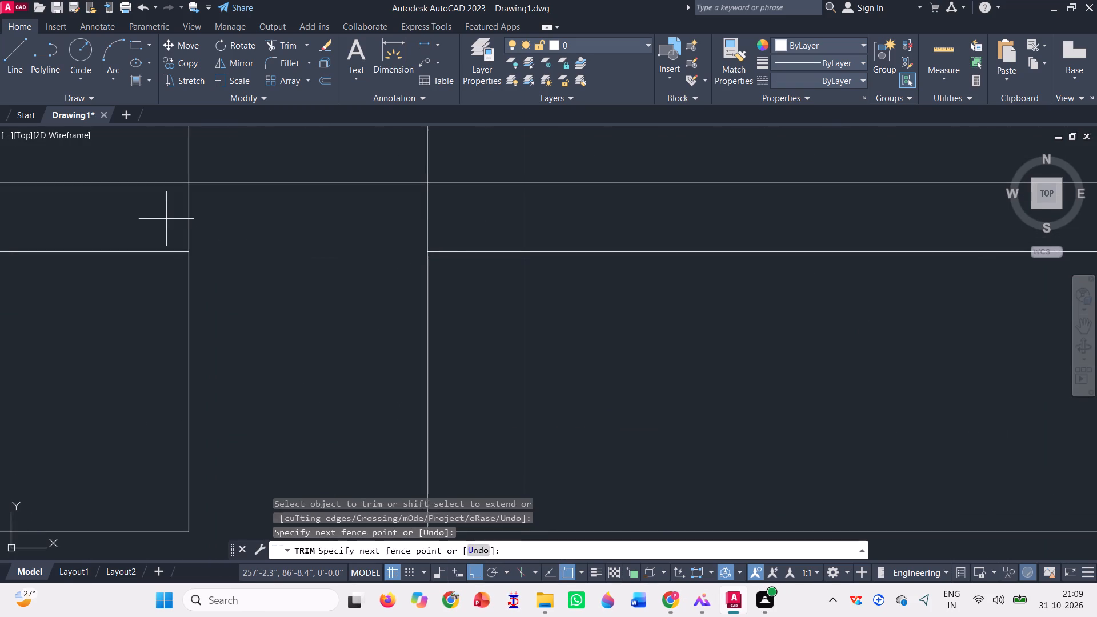
pyautogui.click(438, 218)
pyautogui.scroll(-6, 323, 243)
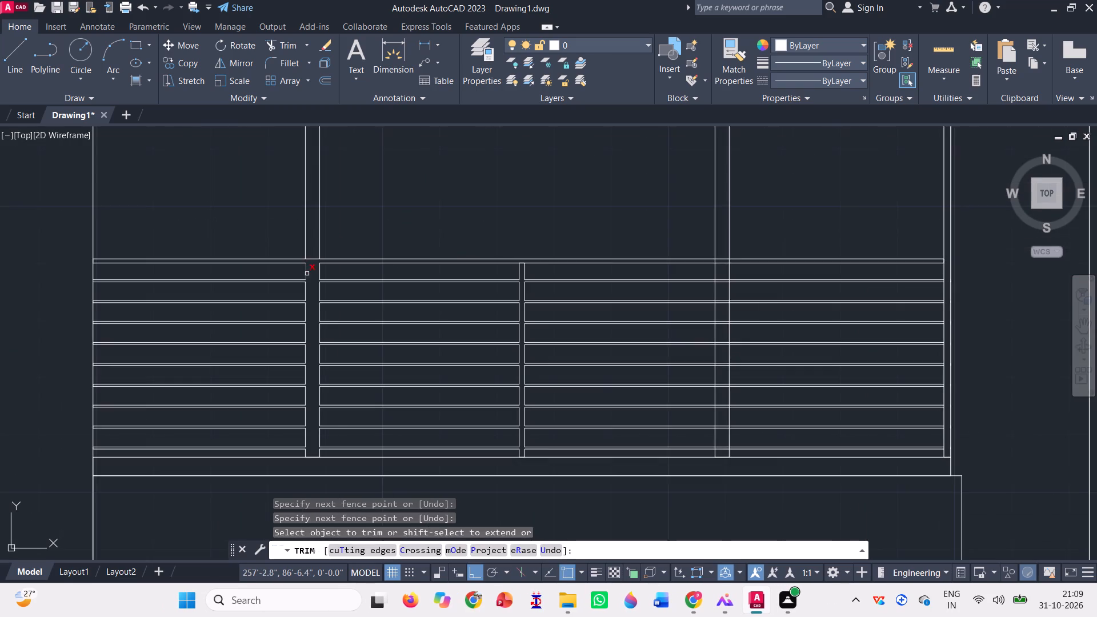
pyautogui.scroll(3, 305, 254)
pyautogui.click(328, 265)
pyautogui.click(324, 282)
# Trim the top rail's lower line where it crosses the head of the railing's middle post.
pyautogui.scroll(-3, 324, 282)
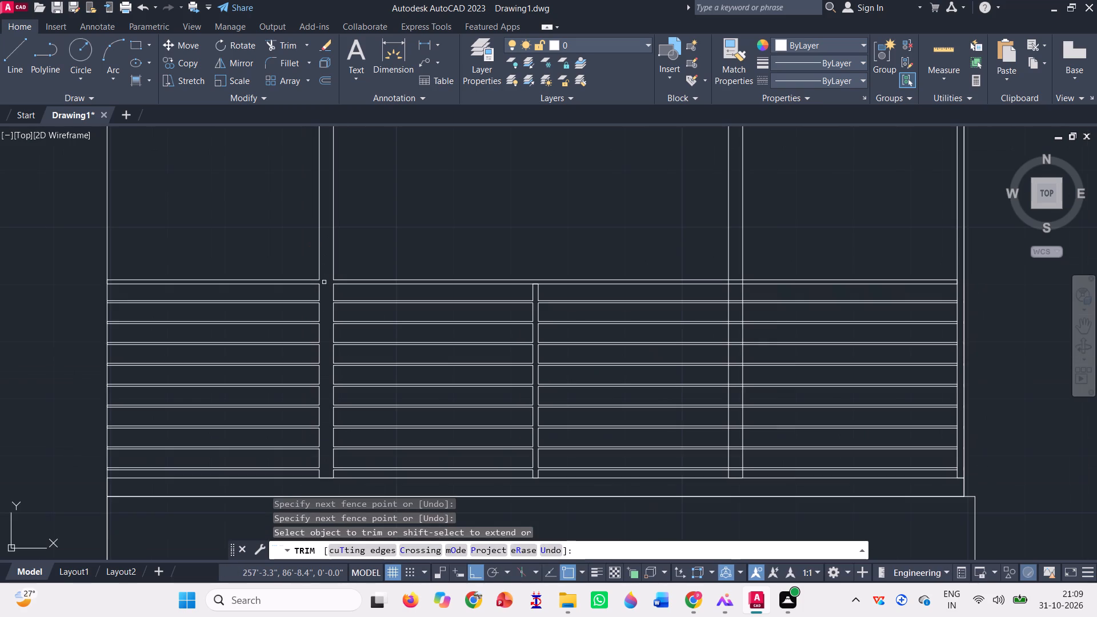
pyautogui.scroll(4, 535, 285)
pyautogui.click(533, 273)
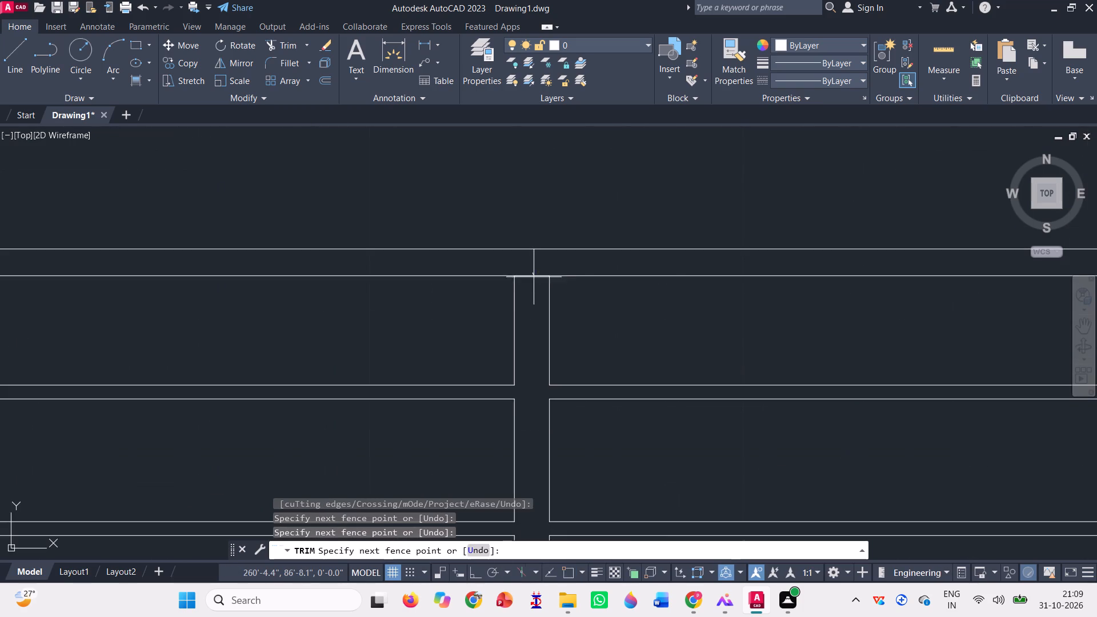
pyautogui.click(534, 278)
# Fence-trim all the balcony rail lines between the right mullion's two edges, from the top rail down through the lowest thin rail.
pyautogui.scroll(-3, 534, 278)
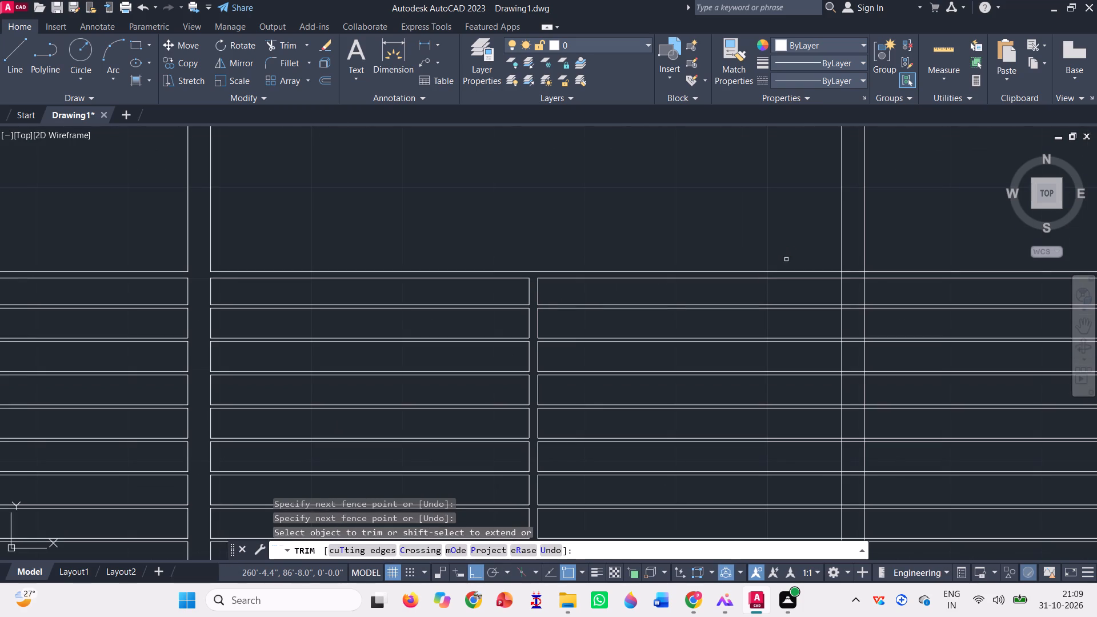
pyautogui.scroll(3, 875, 282)
pyautogui.click(789, 213)
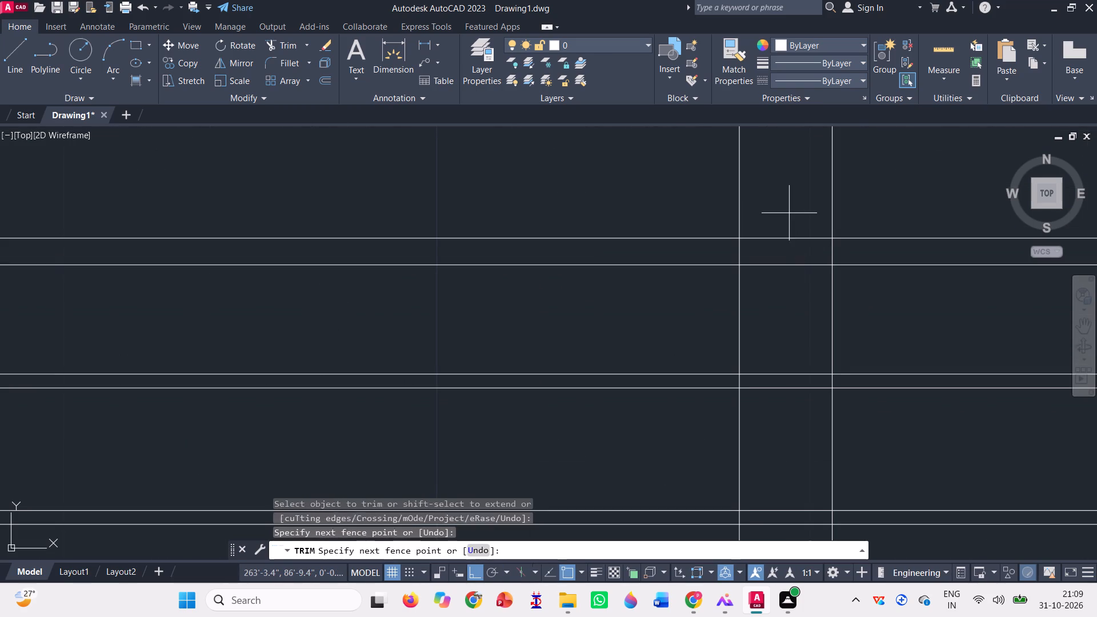
pyautogui.scroll(-5, 802, 291)
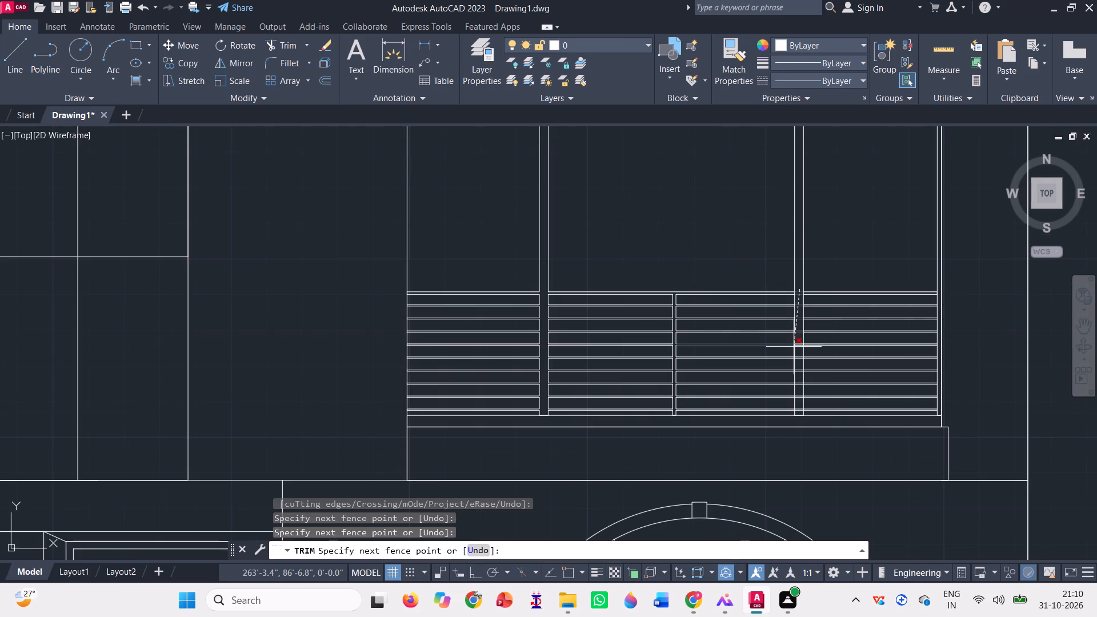
pyautogui.scroll(3, 803, 415)
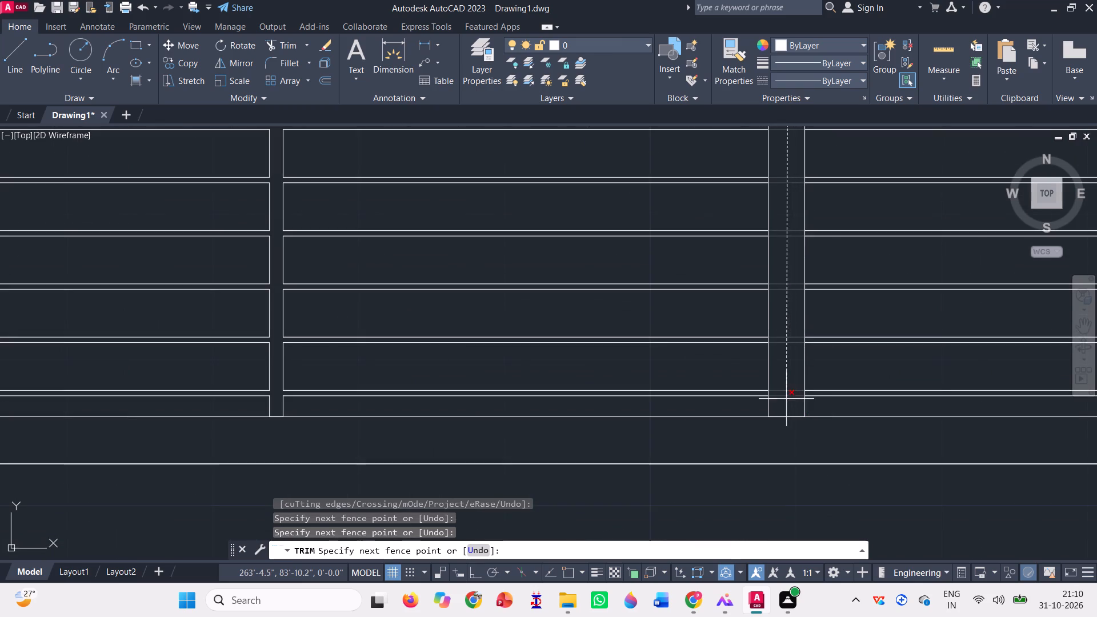
pyautogui.click(785, 399)
# Trim both edges of the right mullion inside the three lowest thin balcony rails, working upward.
pyautogui.scroll(3, 786, 396)
pyautogui.click(712, 386)
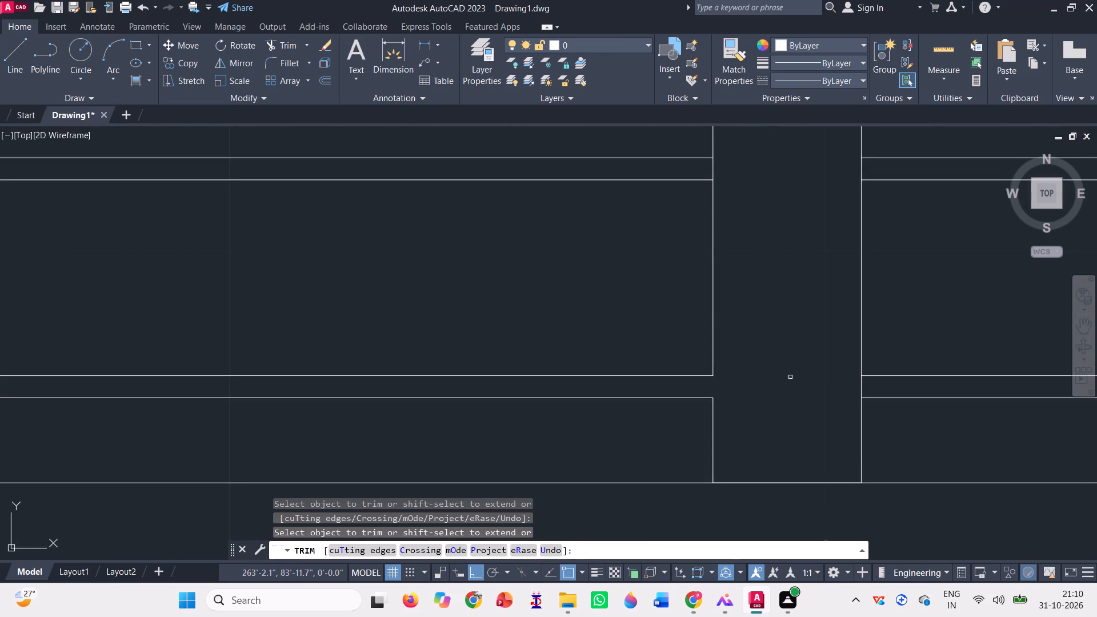
pyautogui.click(860, 387)
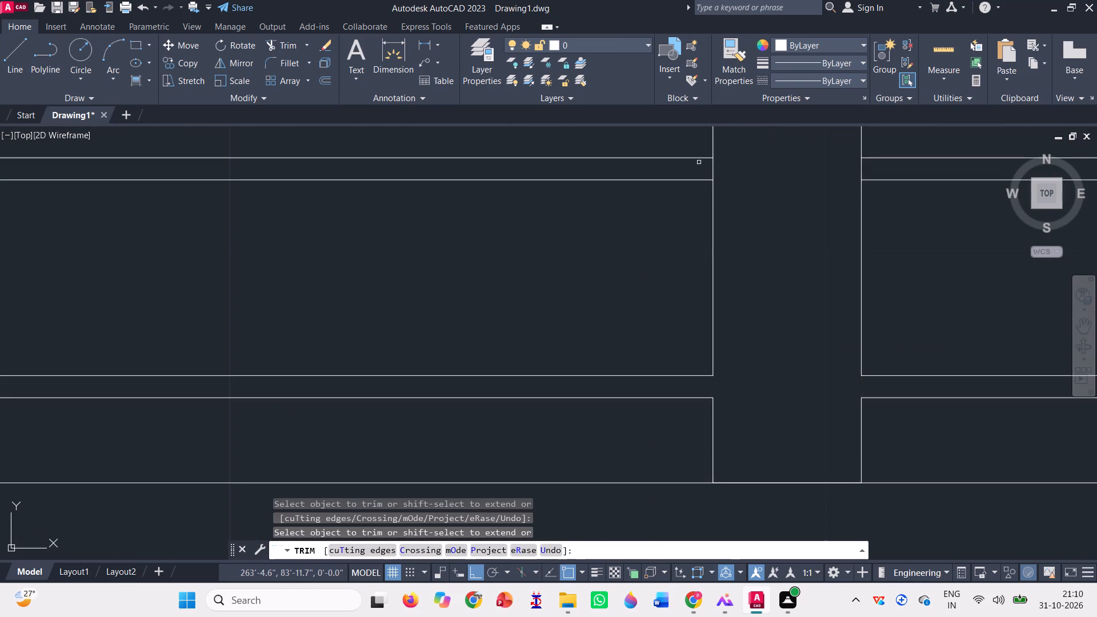
pyautogui.click(705, 167)
pyautogui.click(883, 170)
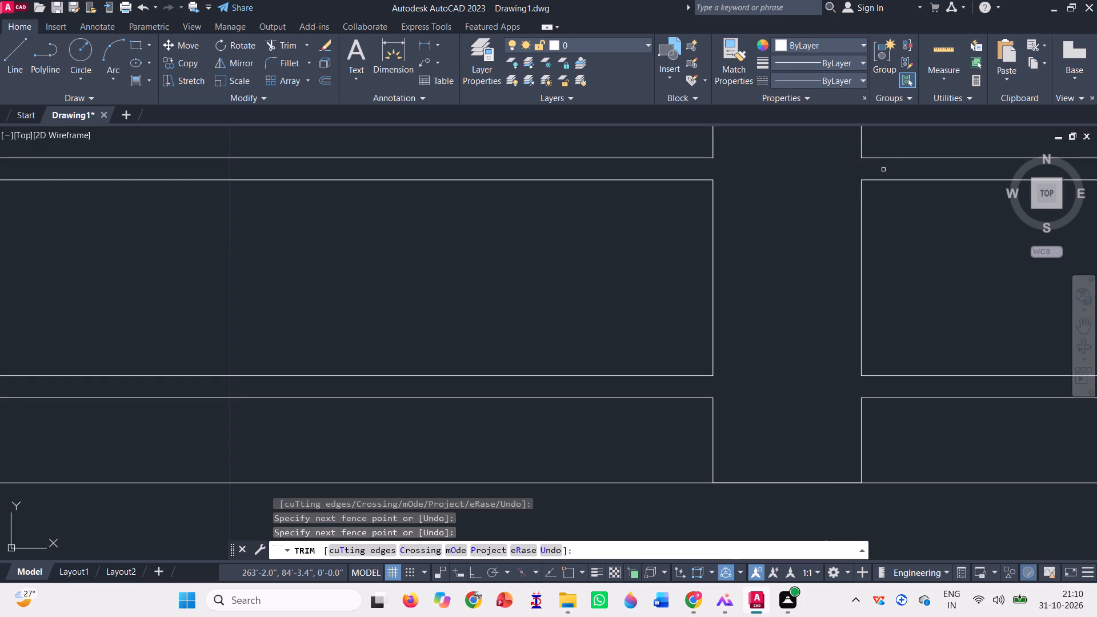
pyautogui.scroll(-2, 743, 261)
pyautogui.scroll(-2, 745, 320)
pyautogui.scroll(3, 763, 210)
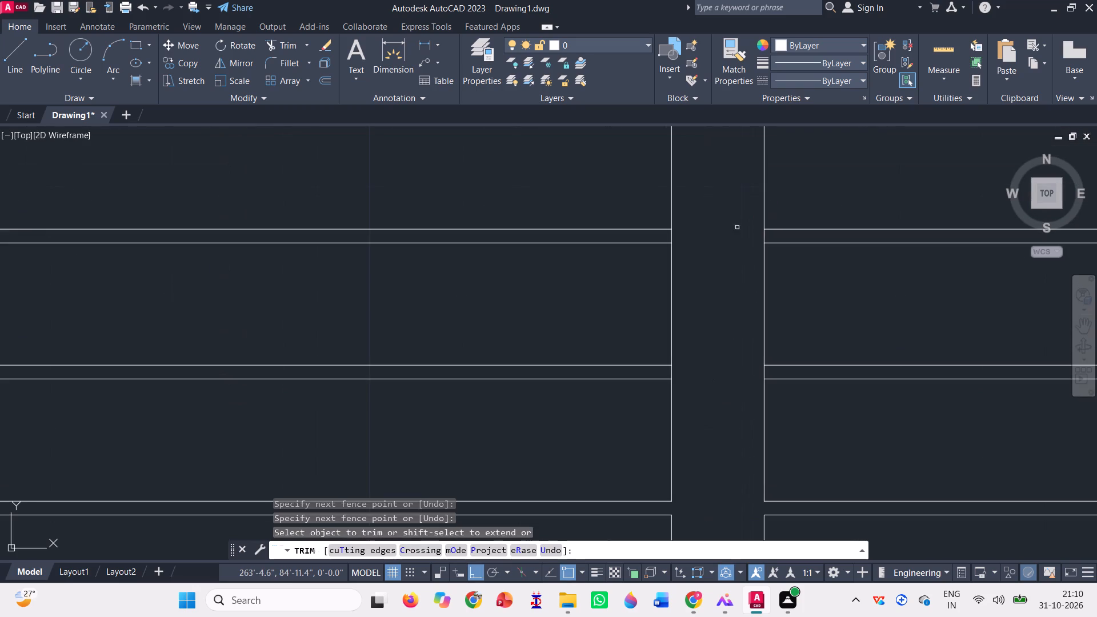
pyautogui.click(661, 374)
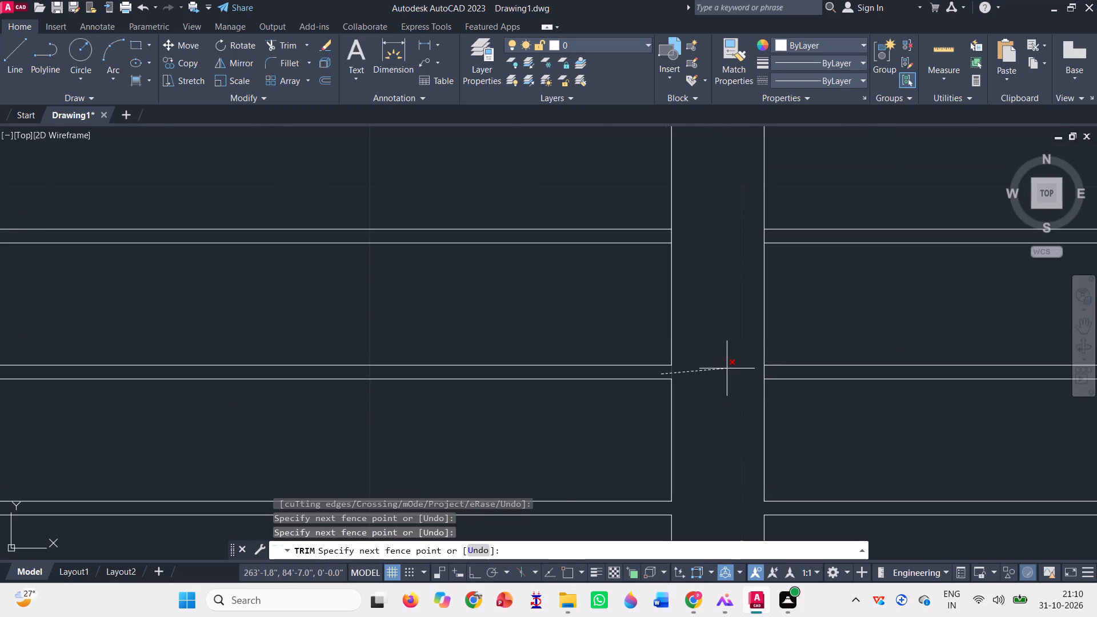
pyautogui.click(768, 370)
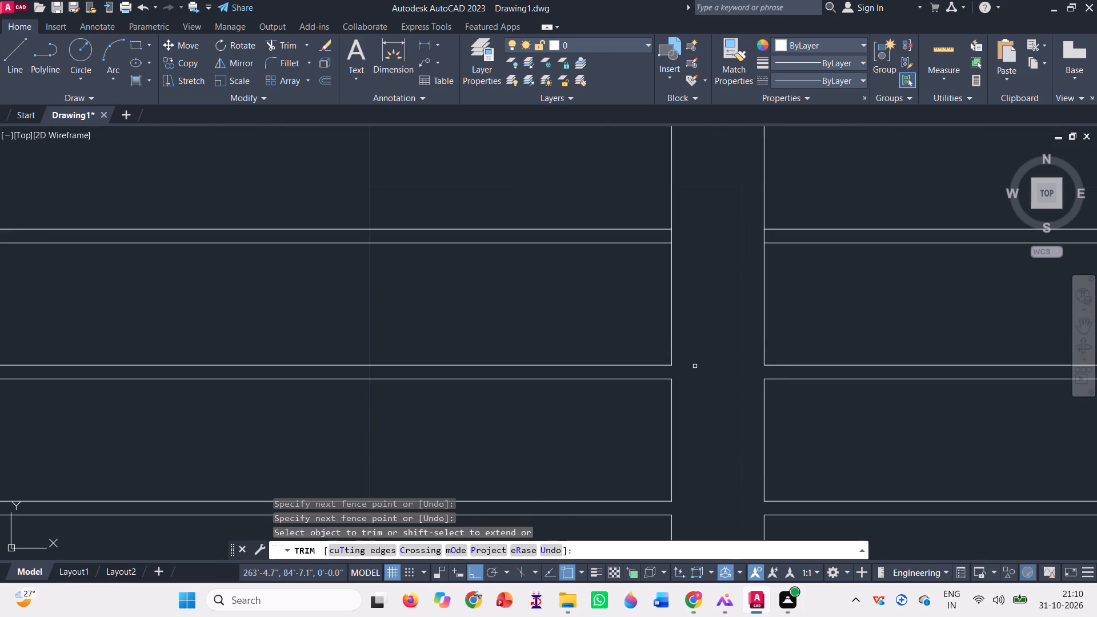
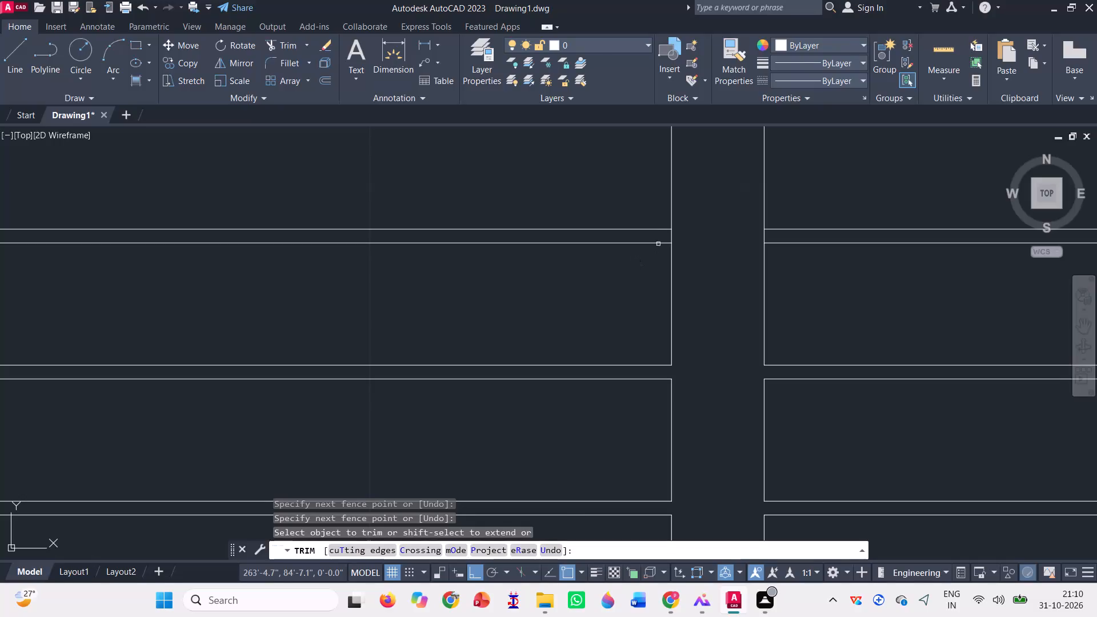
# Fence-trim both edges of the right mullion inside the next thin balcony rail up.
pyautogui.click(658, 237)
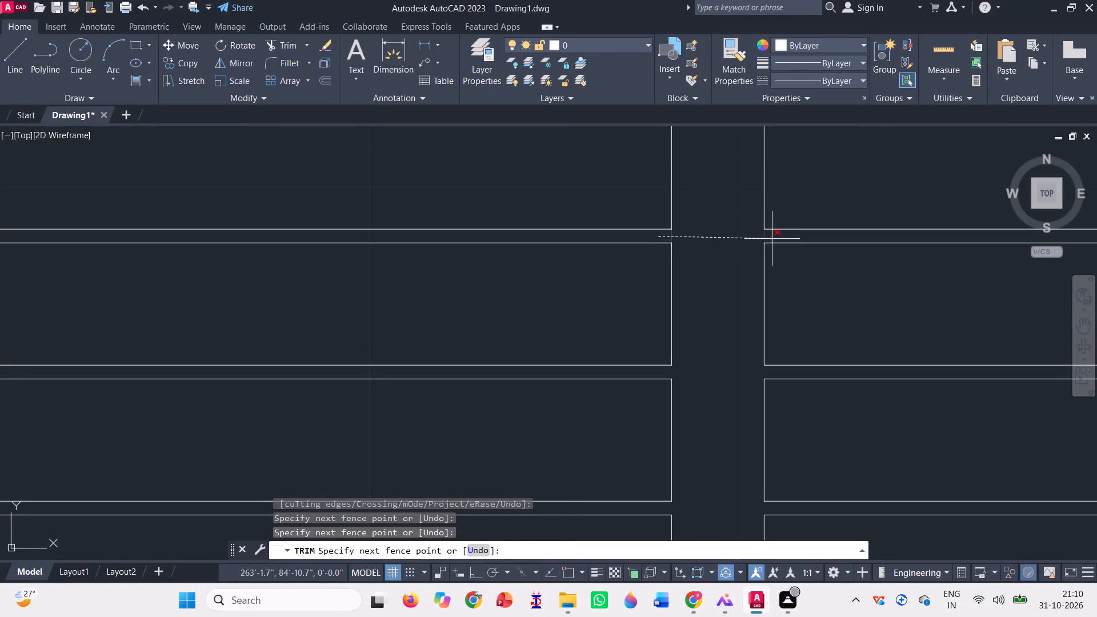
pyautogui.click(772, 237)
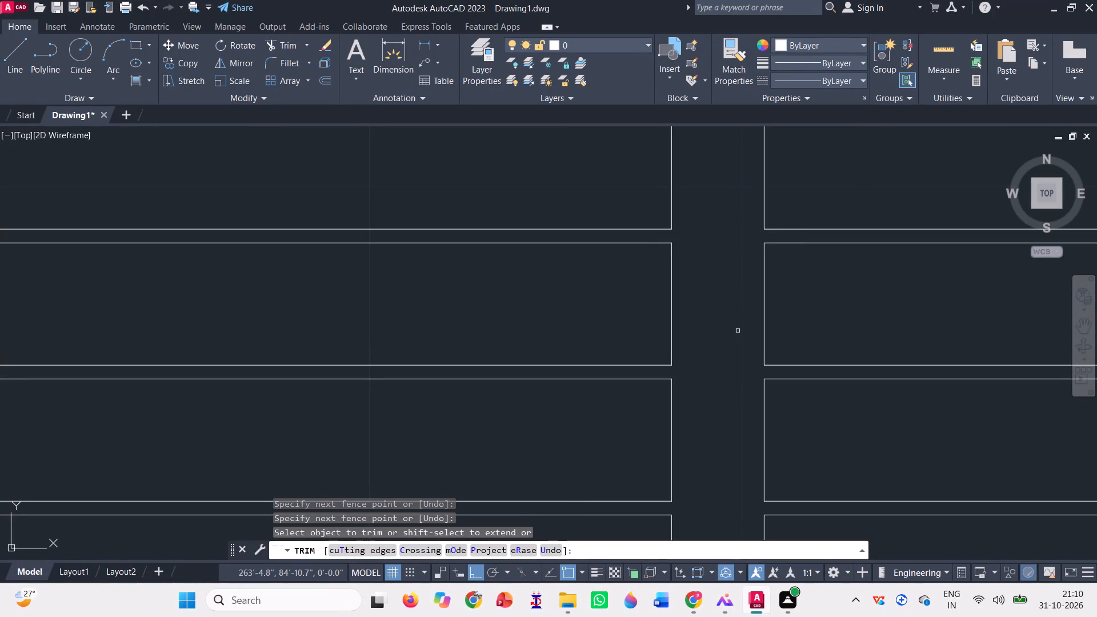
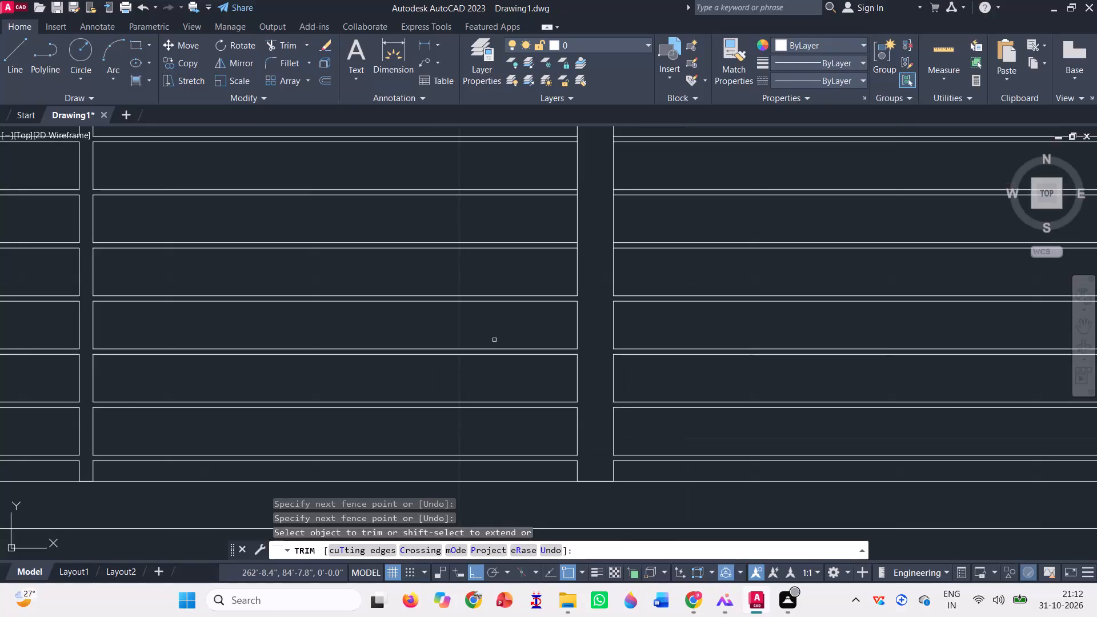
# Fence-trim both edges of the right mullion inside the next three thin balcony rails up.
pyautogui.scroll(3, 605, 238)
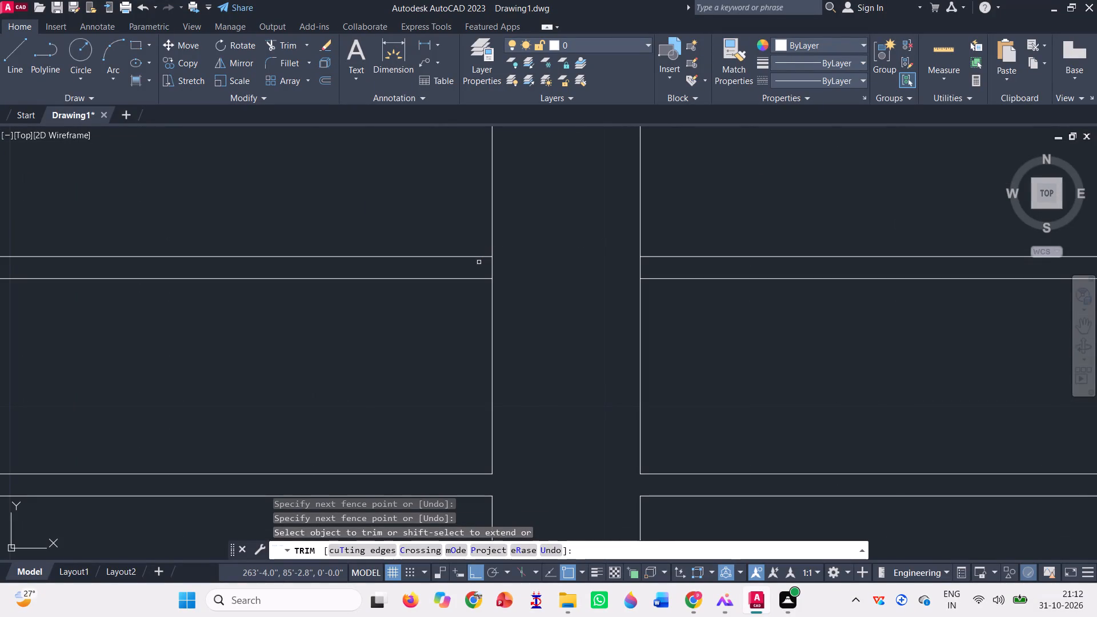
pyautogui.click(479, 262)
pyautogui.click(647, 270)
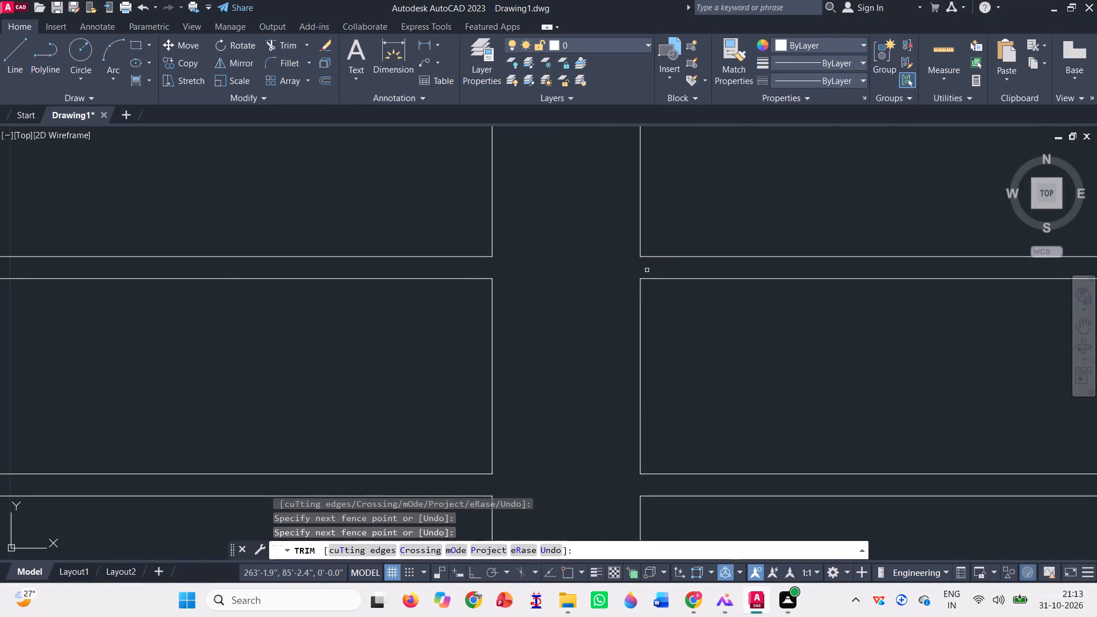
pyautogui.scroll(-2, 592, 301)
pyautogui.scroll(2, 576, 190)
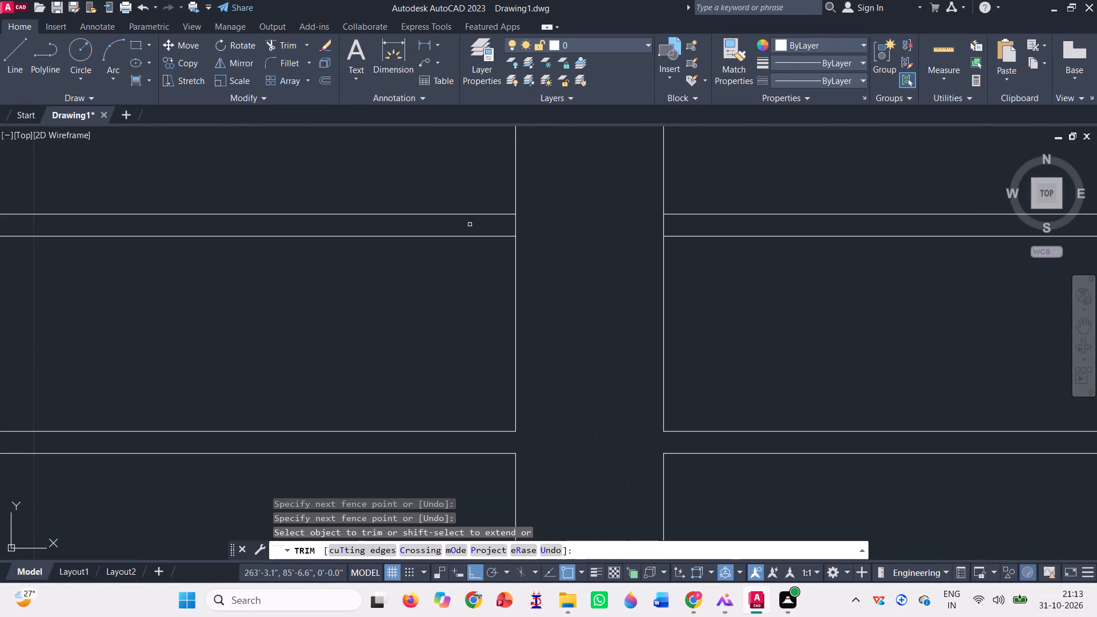
pyautogui.click(495, 225)
pyautogui.click(668, 229)
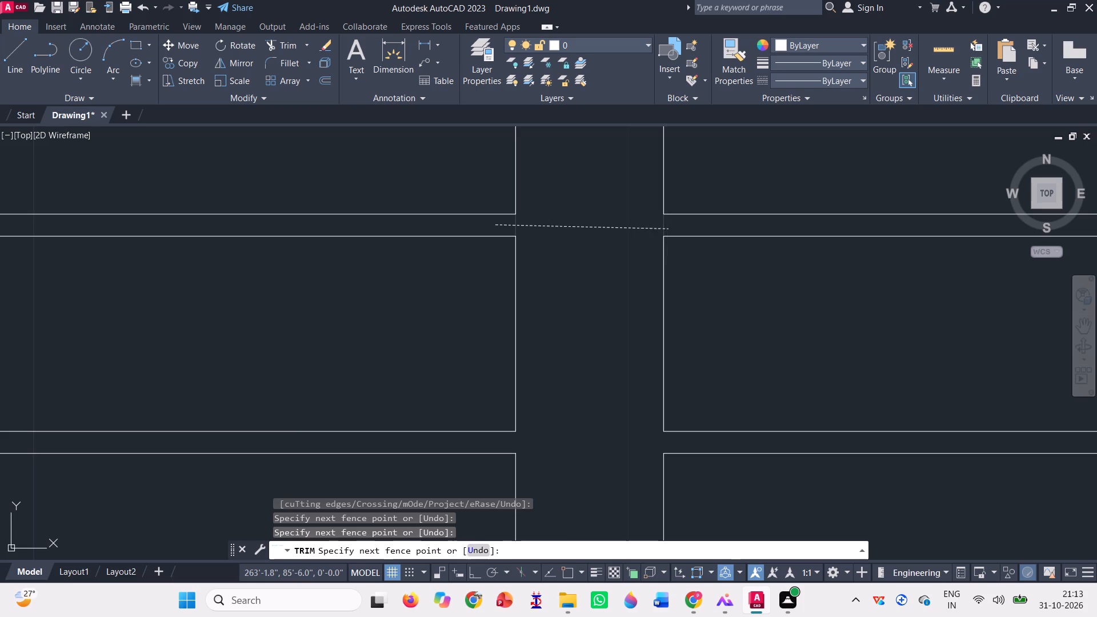
pyautogui.scroll(-2, 596, 267)
pyautogui.scroll(2, 604, 158)
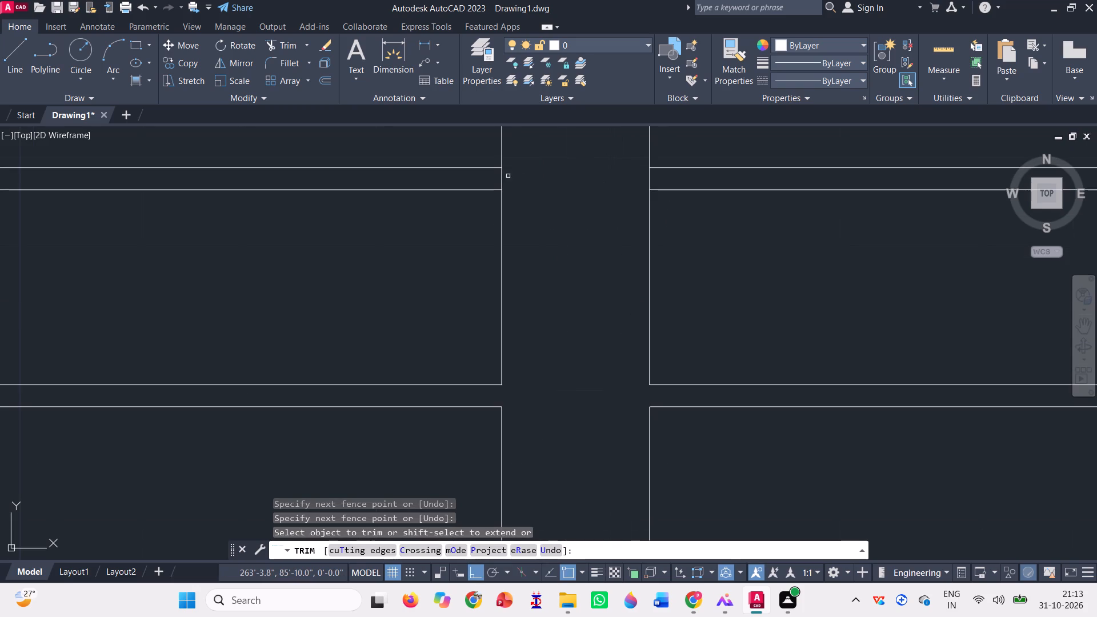
pyautogui.click(494, 176)
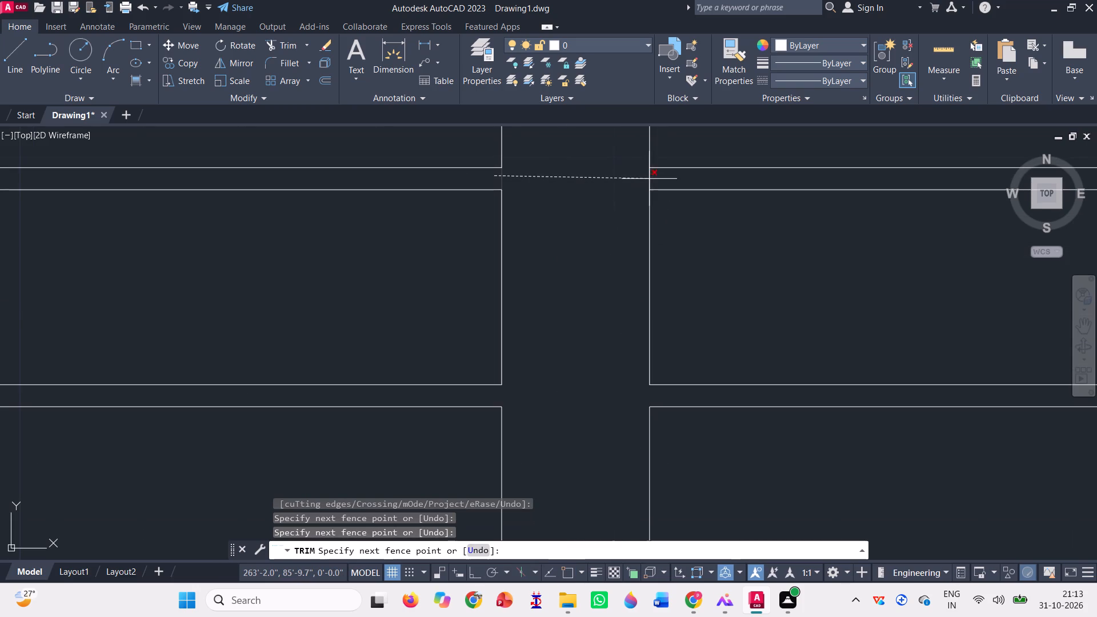
pyautogui.click(655, 181)
# Trim both edges of the right mullion inside the last two thin balcony rails and the thicker top rail.
pyautogui.scroll(-2, 558, 291)
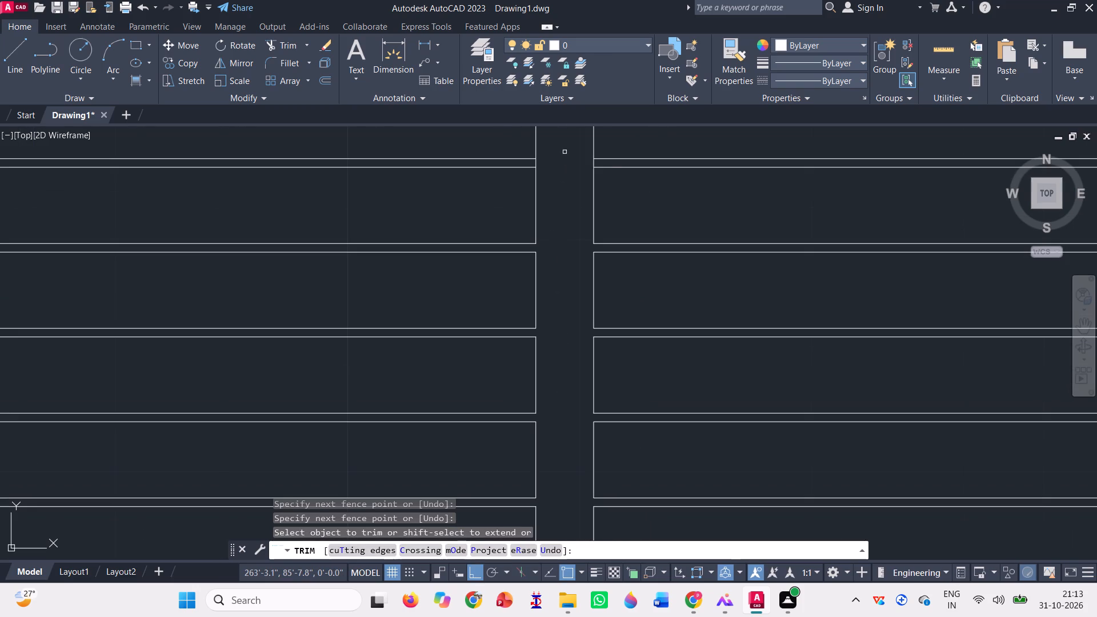
pyautogui.scroll(2, 563, 130)
pyautogui.click(488, 215)
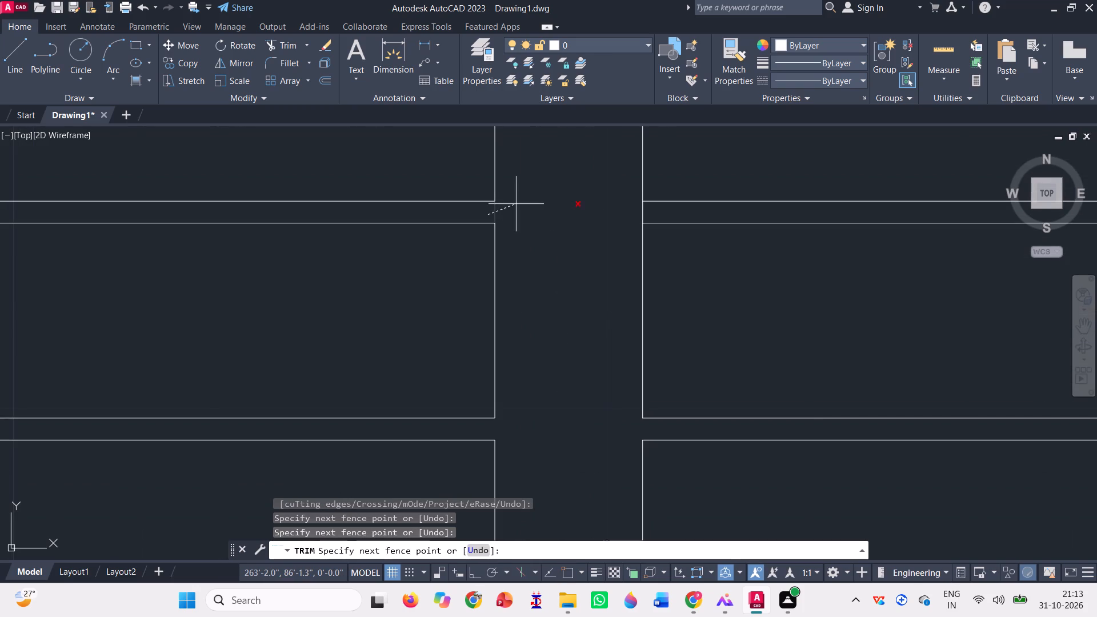
pyautogui.click(647, 216)
pyautogui.scroll(-2, 590, 271)
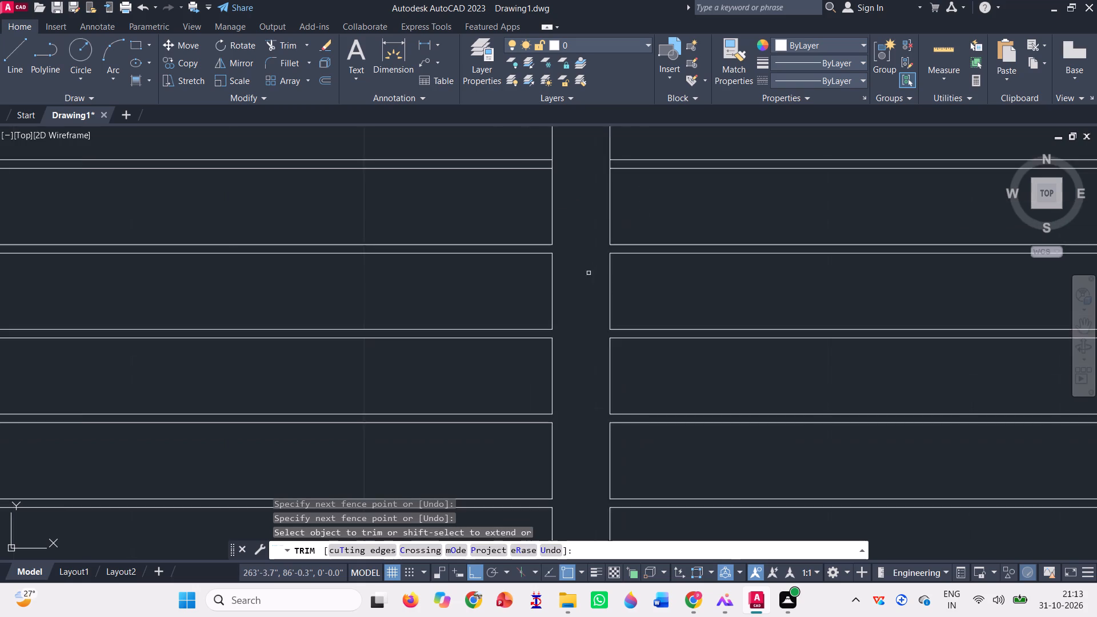
pyautogui.scroll(-1, 586, 282)
pyautogui.scroll(2, 599, 151)
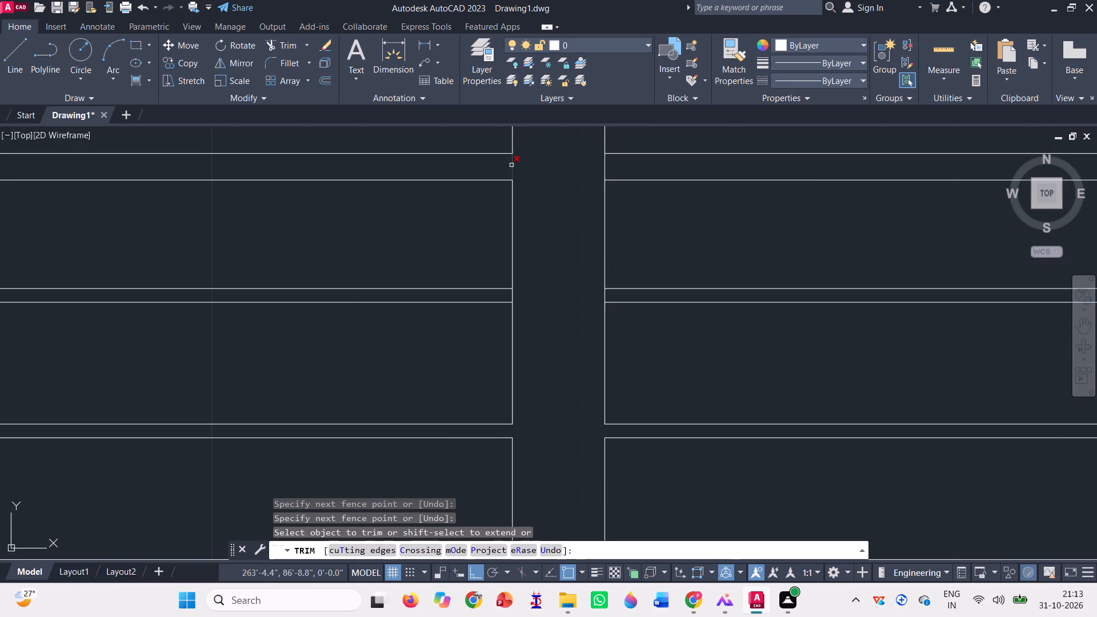
pyautogui.click(509, 165)
pyautogui.click(616, 165)
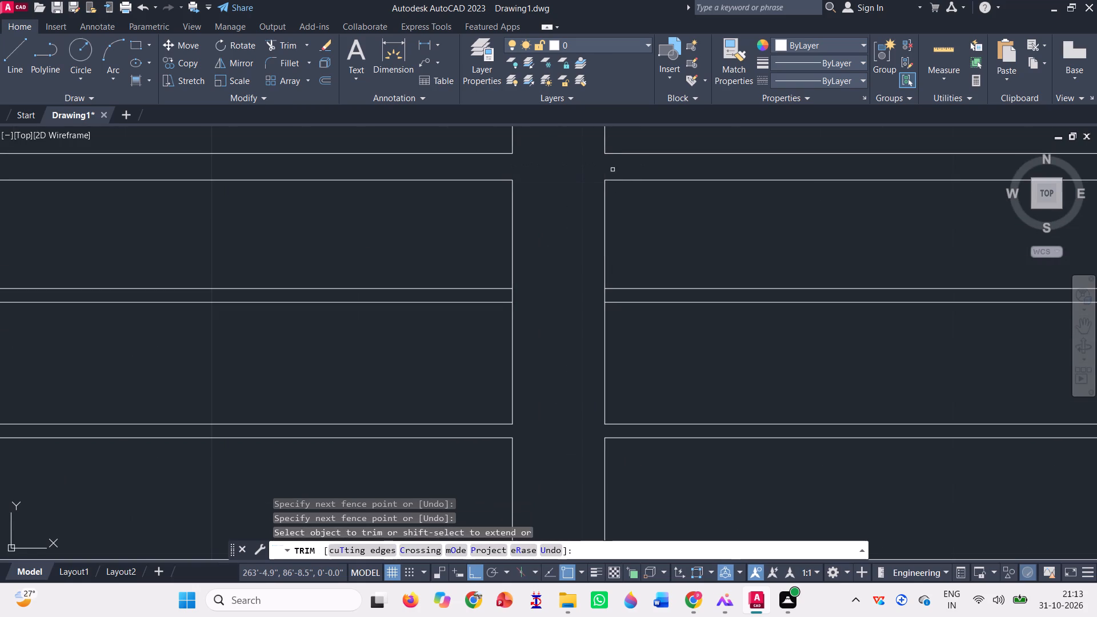
pyautogui.click(511, 297)
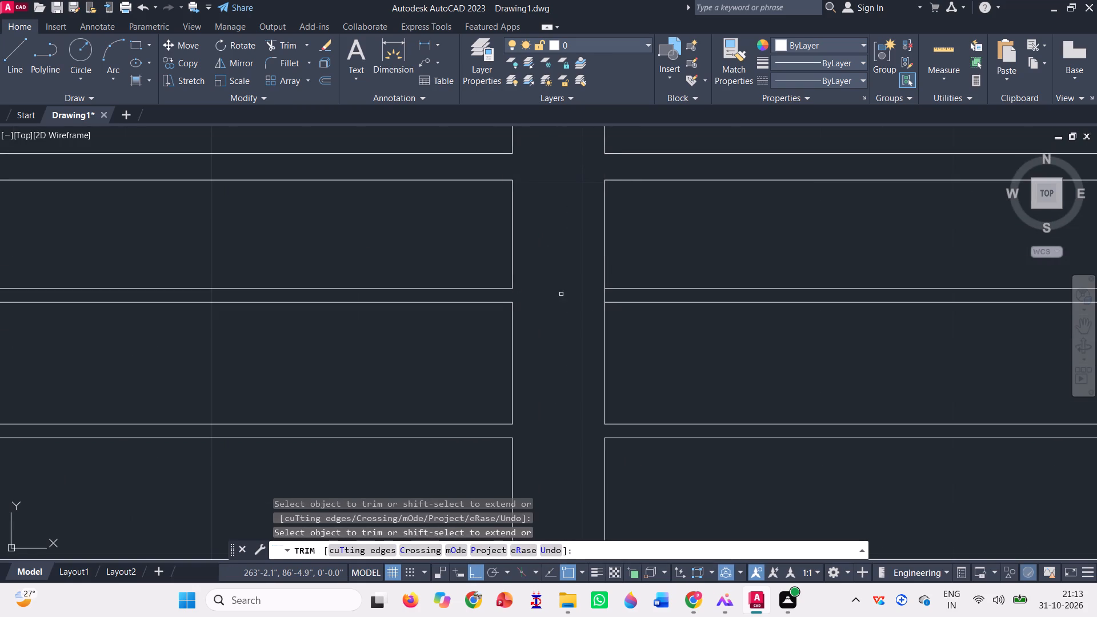
pyautogui.click(602, 299)
pyautogui.click(608, 297)
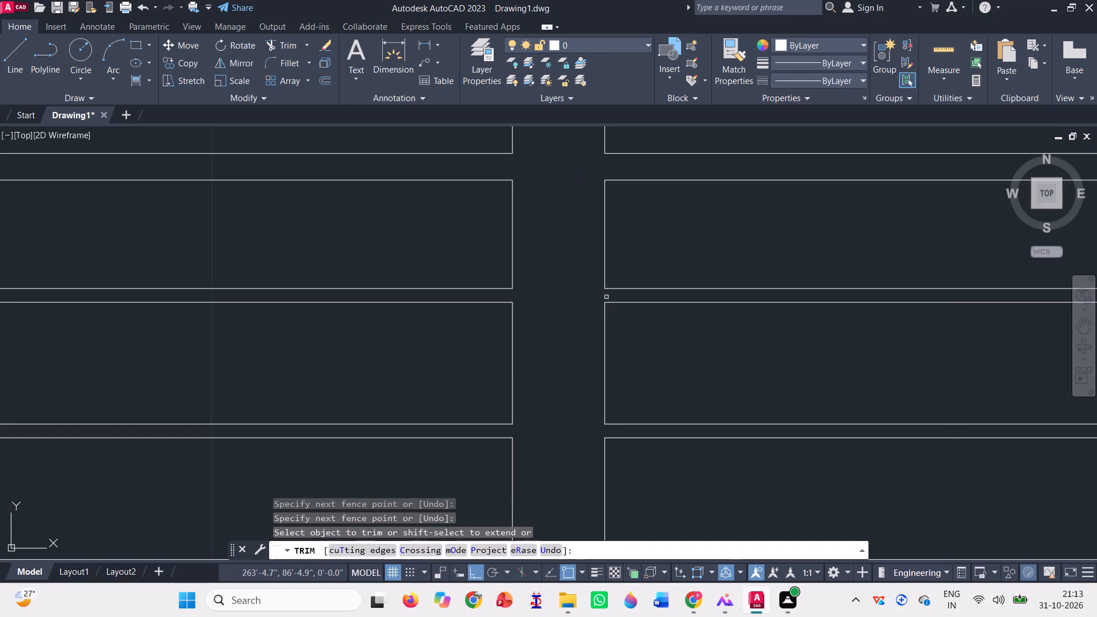
# End trimming and examine the second elevation's railing, upper windows and arched opening.
pyautogui.scroll(-4, 558, 314)
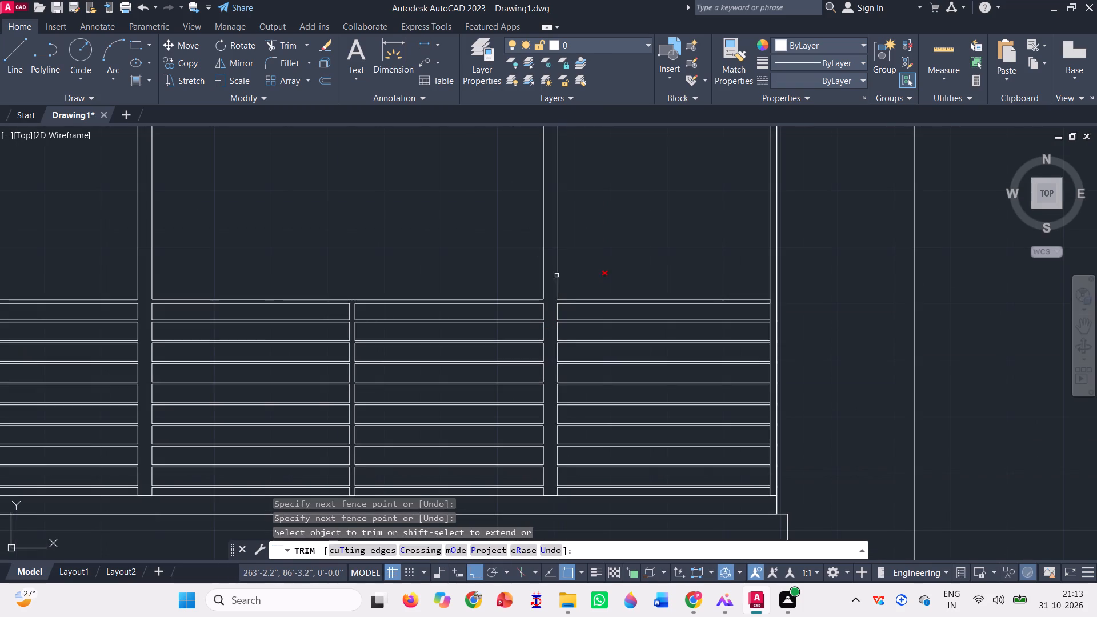
pyautogui.scroll(-1, 700, 286)
pyautogui.scroll(-1, 737, 328)
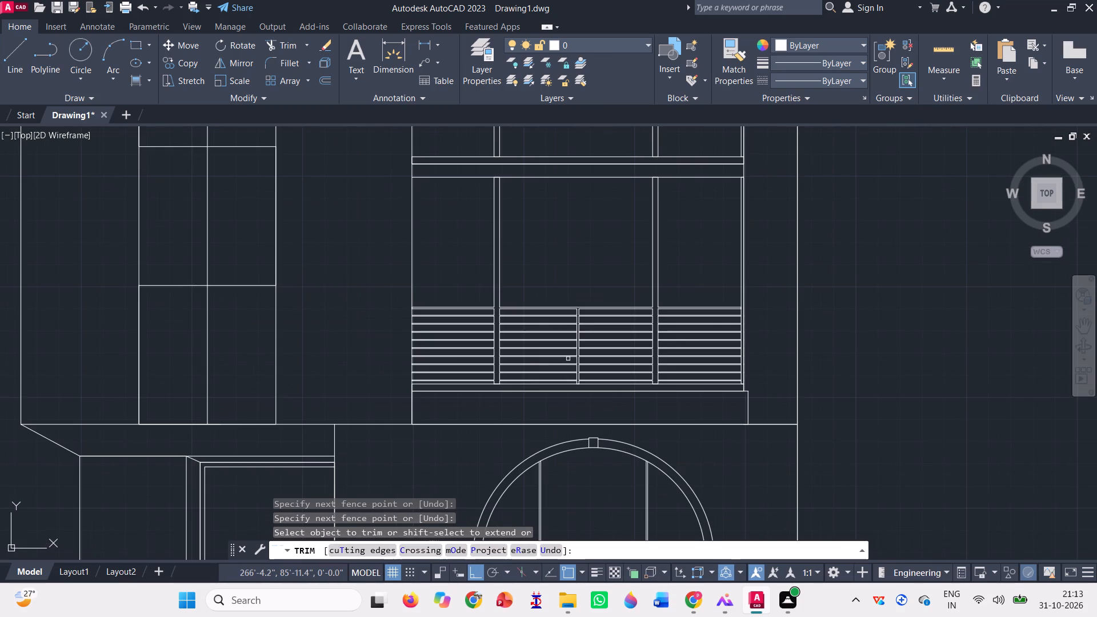
pyautogui.scroll(-1, 499, 322)
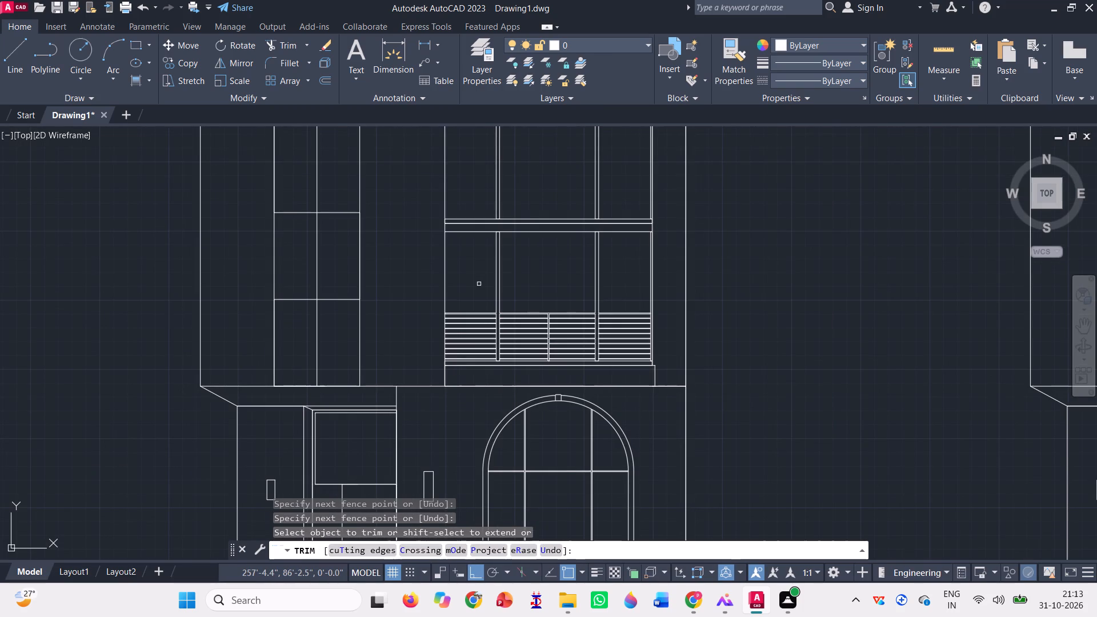
pyautogui.scroll(-1, 477, 286)
pyautogui.scroll(1, 502, 174)
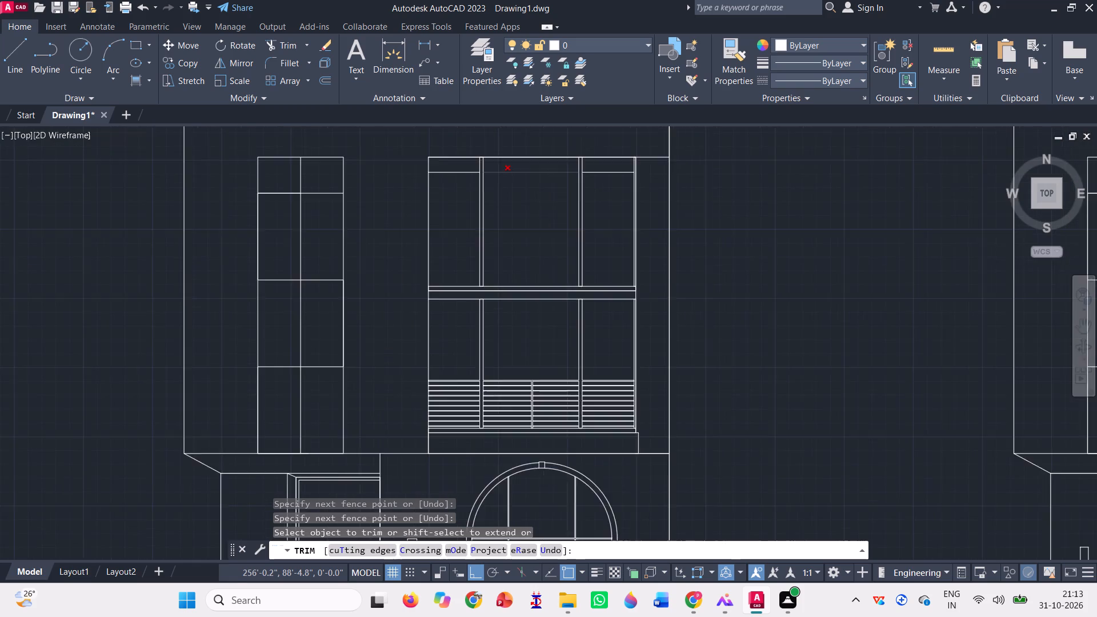
pyautogui.scroll(2, 502, 172)
pyautogui.scroll(-2, 432, 277)
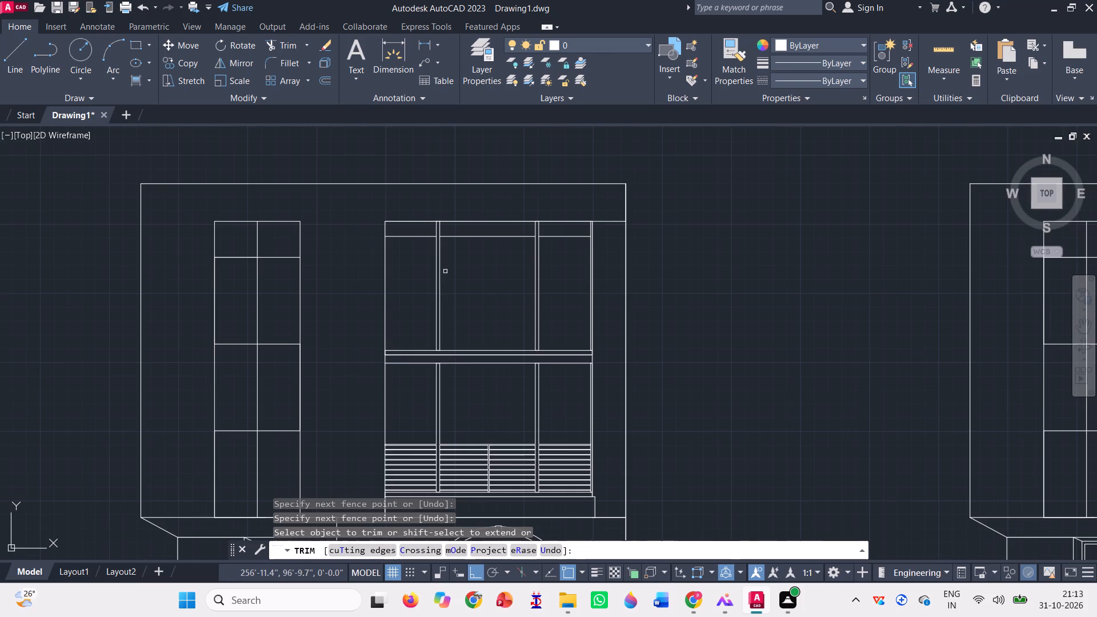
pyautogui.press('Escape')
pyautogui.scroll(-1, 391, 209)
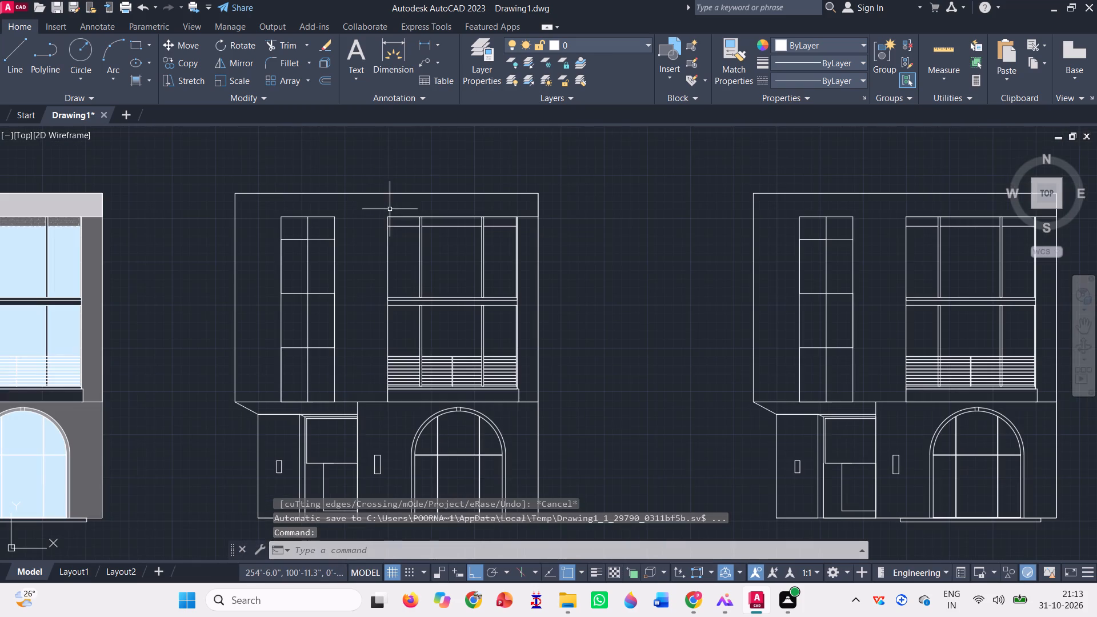
pyautogui.scroll(-1, 460, 331)
pyautogui.scroll(5, 461, 406)
pyautogui.scroll(-3, 445, 383)
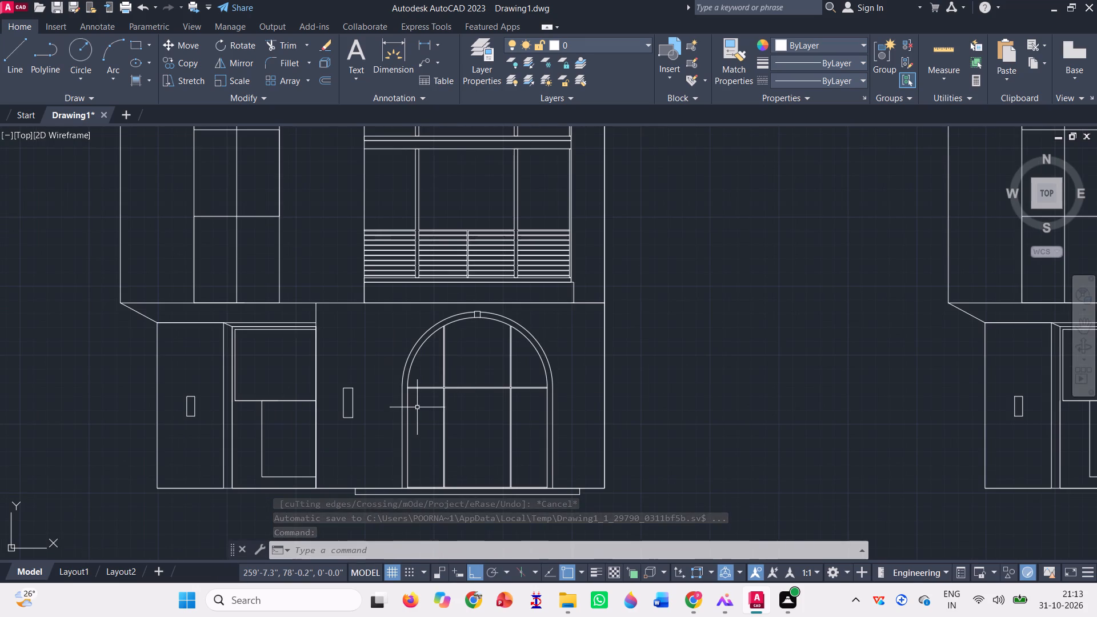
pyautogui.scroll(-1, 414, 413)
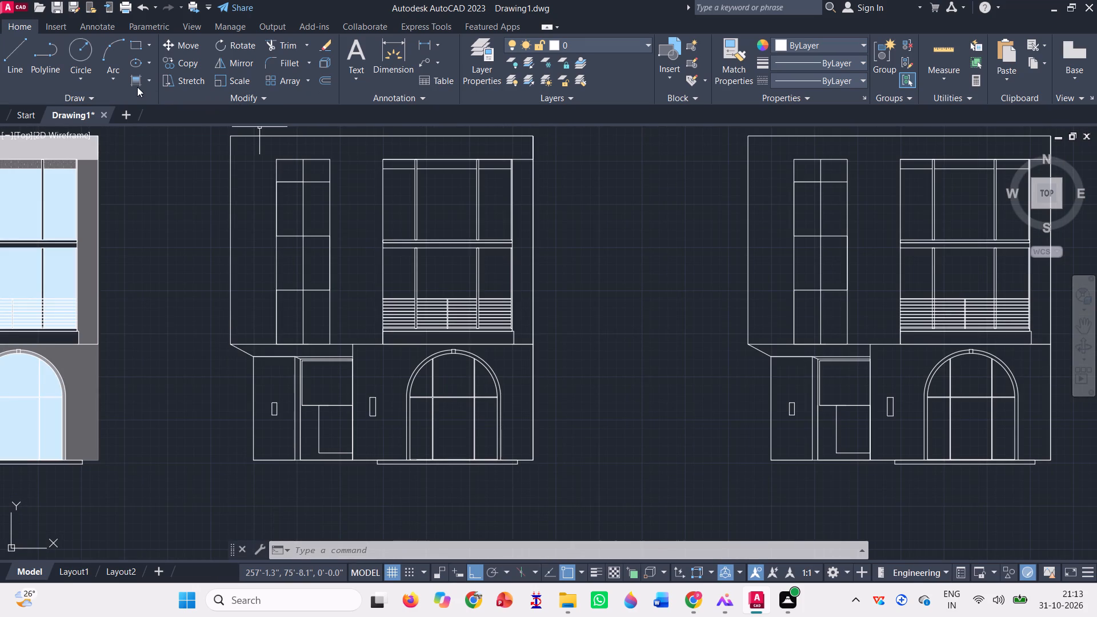
# Start a solid hatch in colour 0,0,0 and fill the two upper-floor mullions above the second elevation's balcony.
pyautogui.click(136, 86)
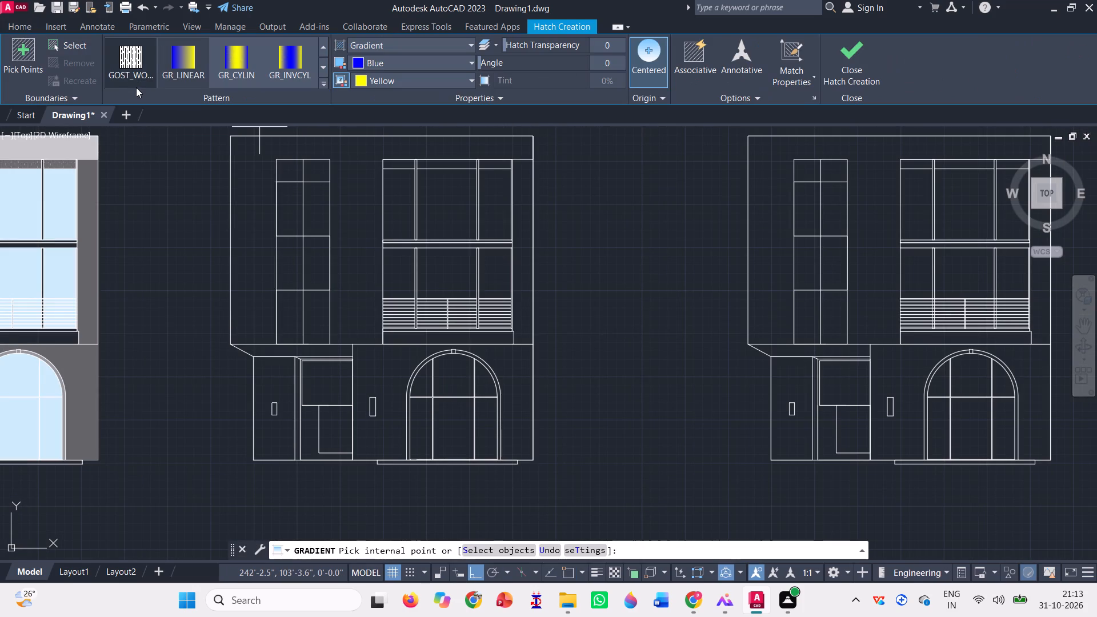
pyautogui.scroll(10, 169, 56)
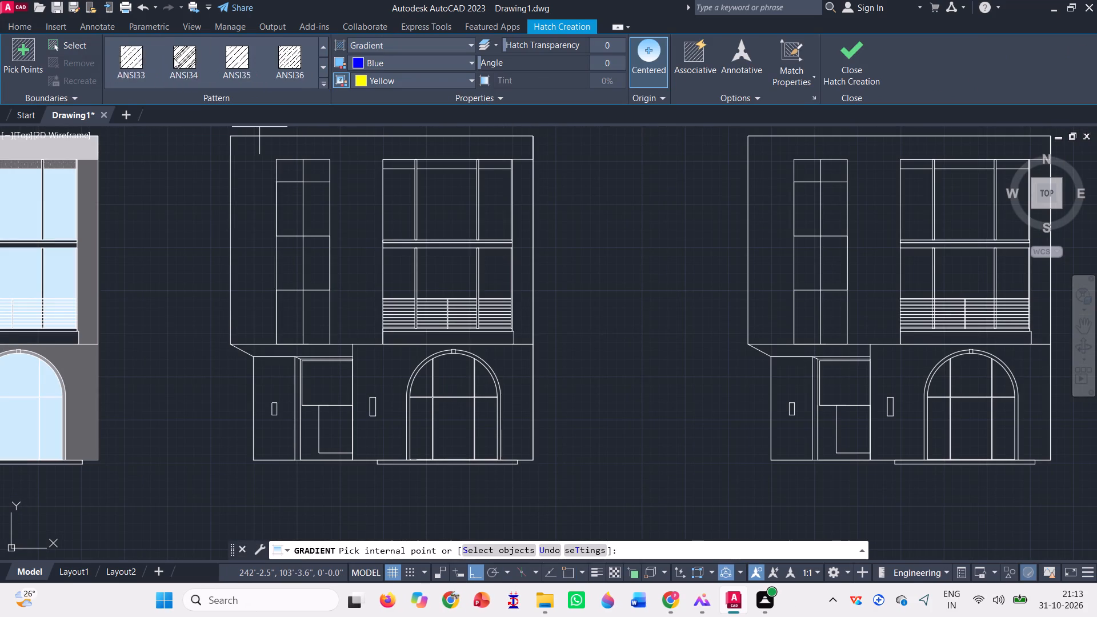
pyautogui.click(129, 62)
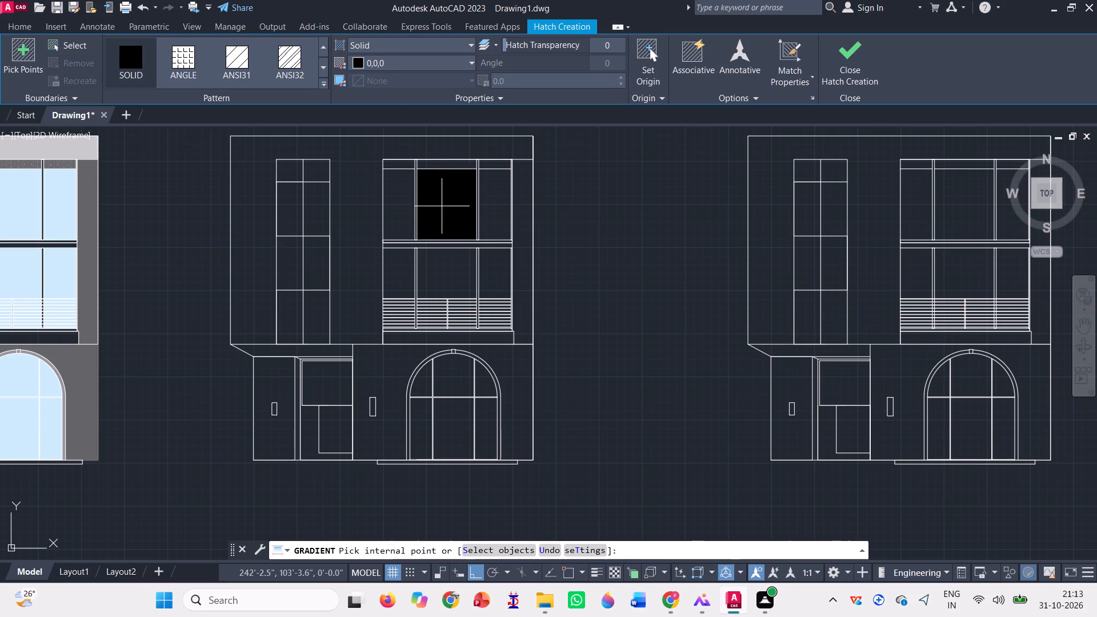
pyautogui.scroll(2, 427, 253)
pyautogui.scroll(2, 389, 184)
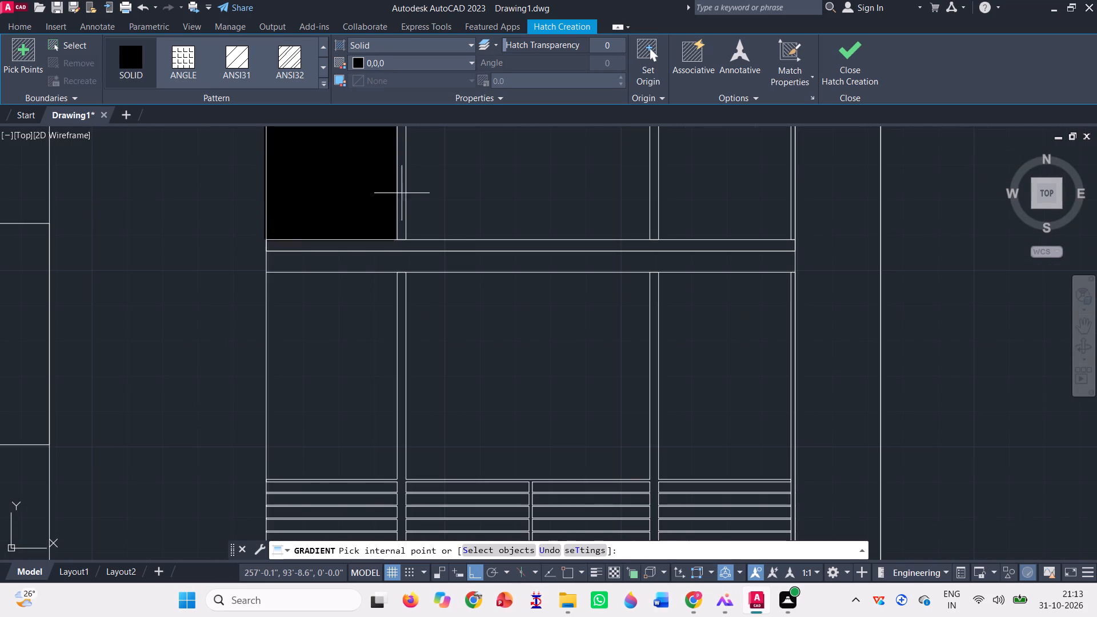
pyautogui.click(401, 197)
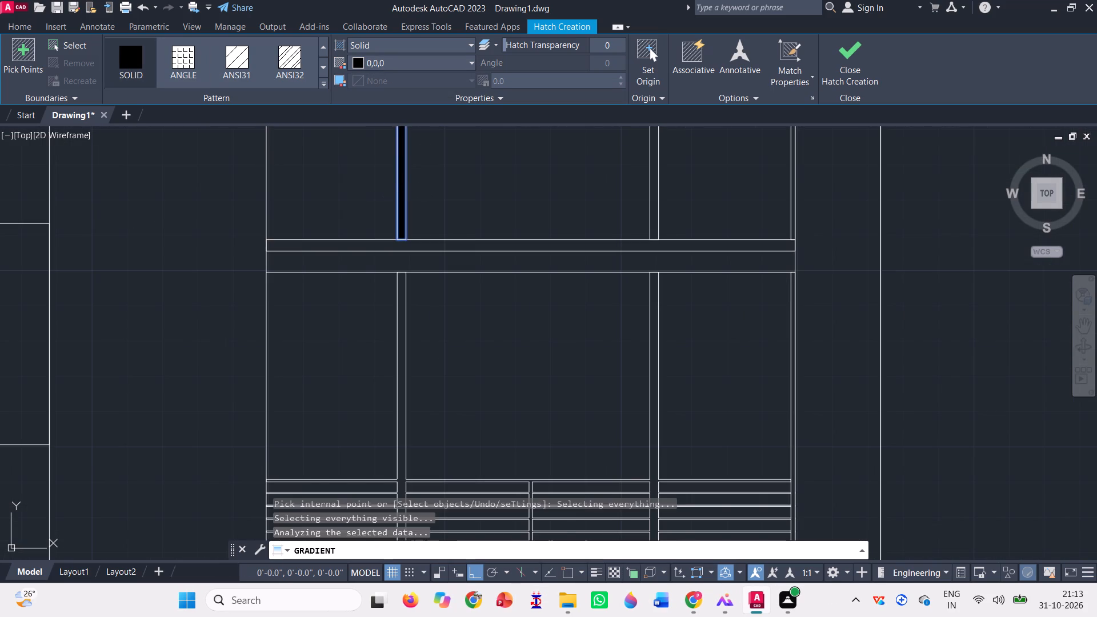
pyautogui.scroll(-1, 414, 266)
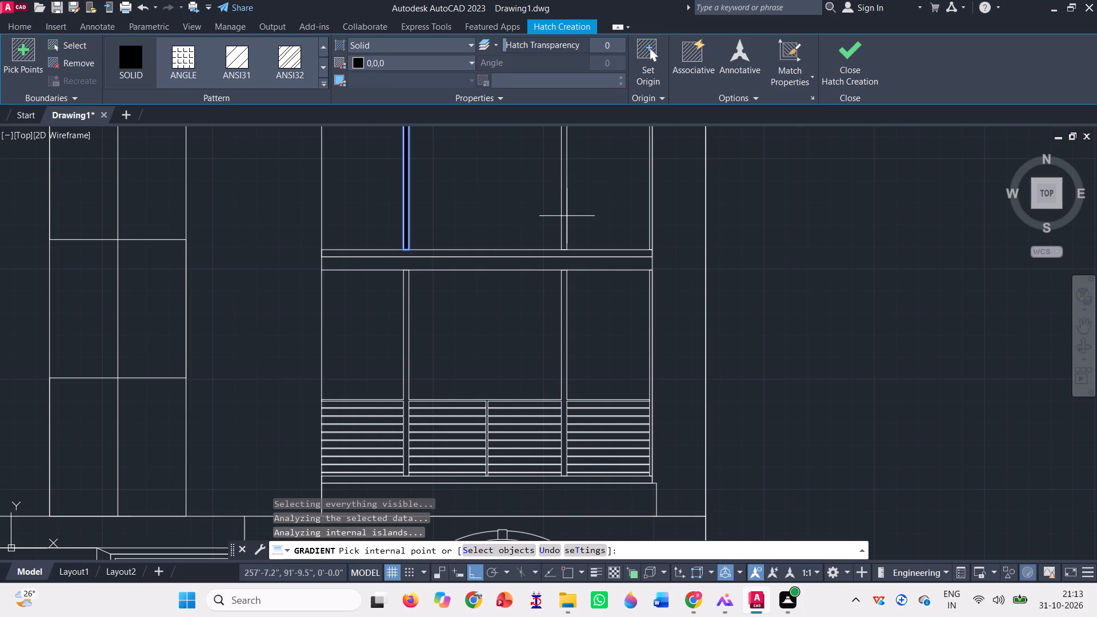
pyautogui.scroll(3, 565, 209)
pyautogui.click(562, 205)
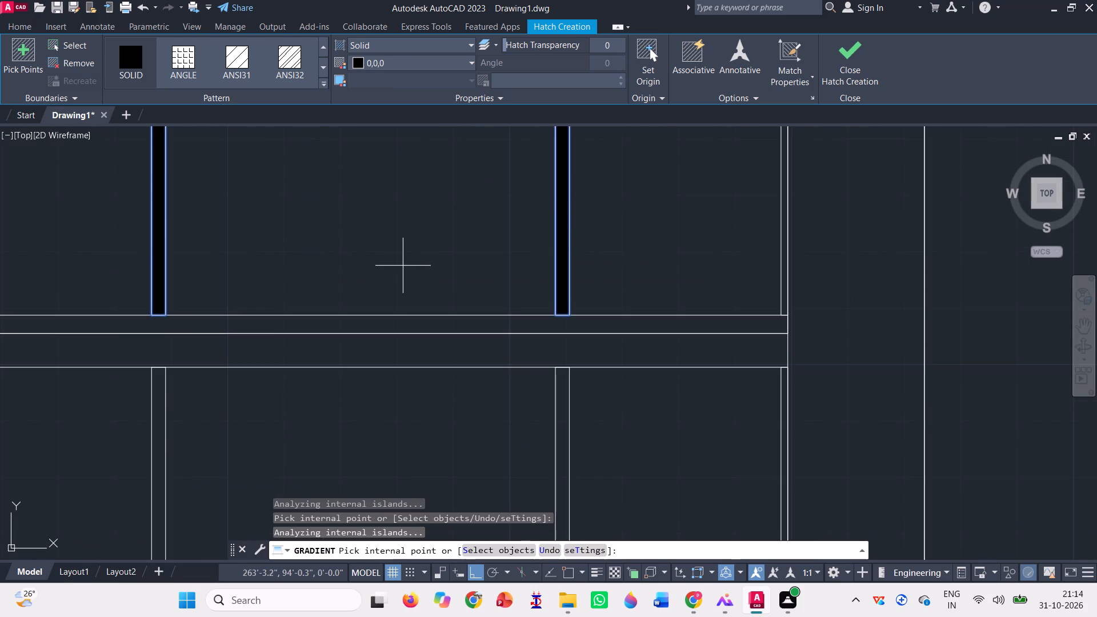
# Add the connected balcony rails, centre post and lower mullions of the second elevation to the solid 0,0,0 hatch.
pyautogui.scroll(-4, 403, 266)
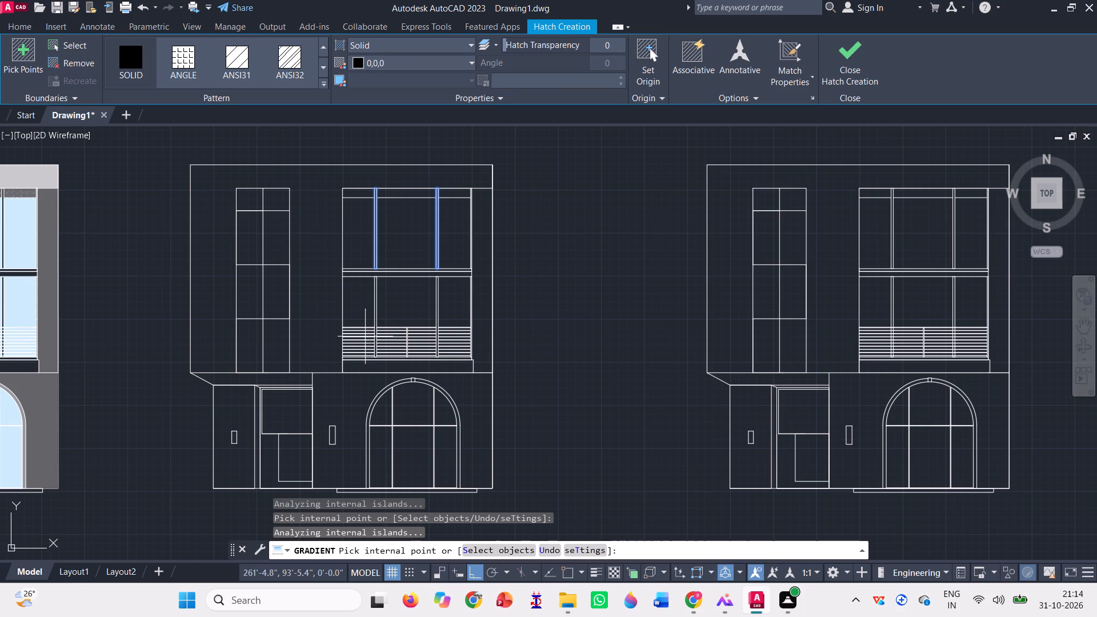
pyautogui.scroll(7, 362, 328)
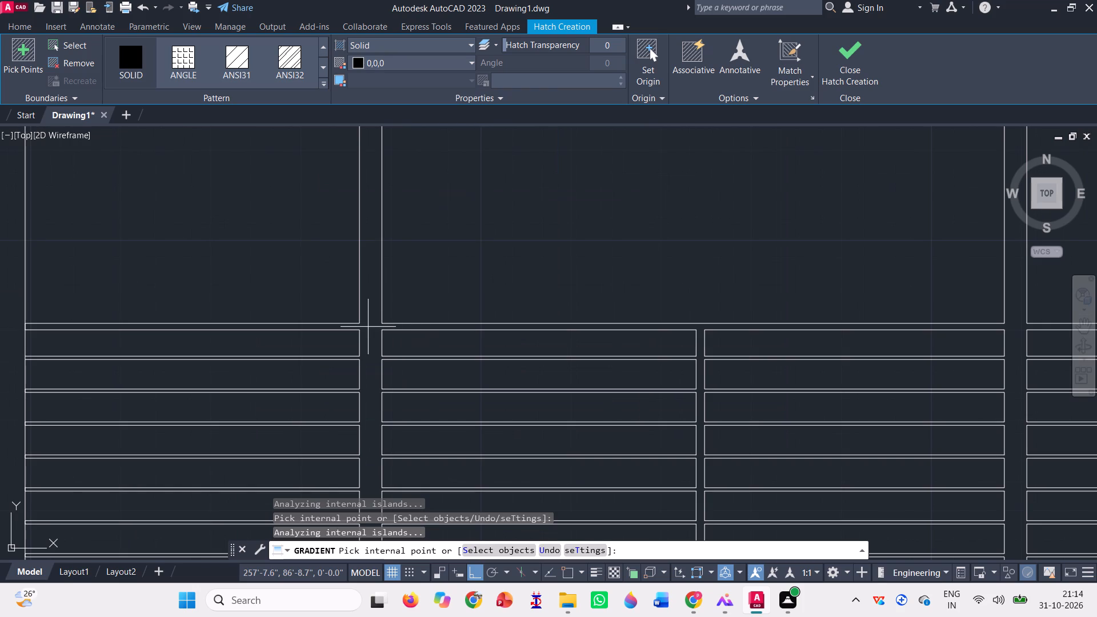
pyautogui.click(368, 327)
pyautogui.scroll(-1, 370, 327)
pyautogui.scroll(-1, 443, 290)
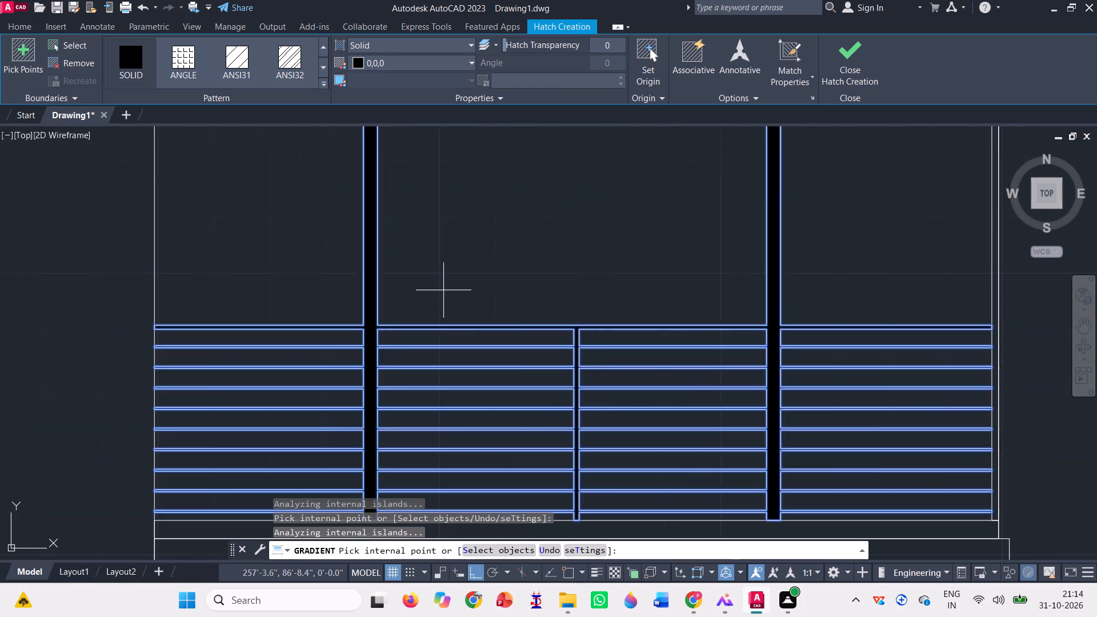
pyautogui.scroll(-2, 489, 314)
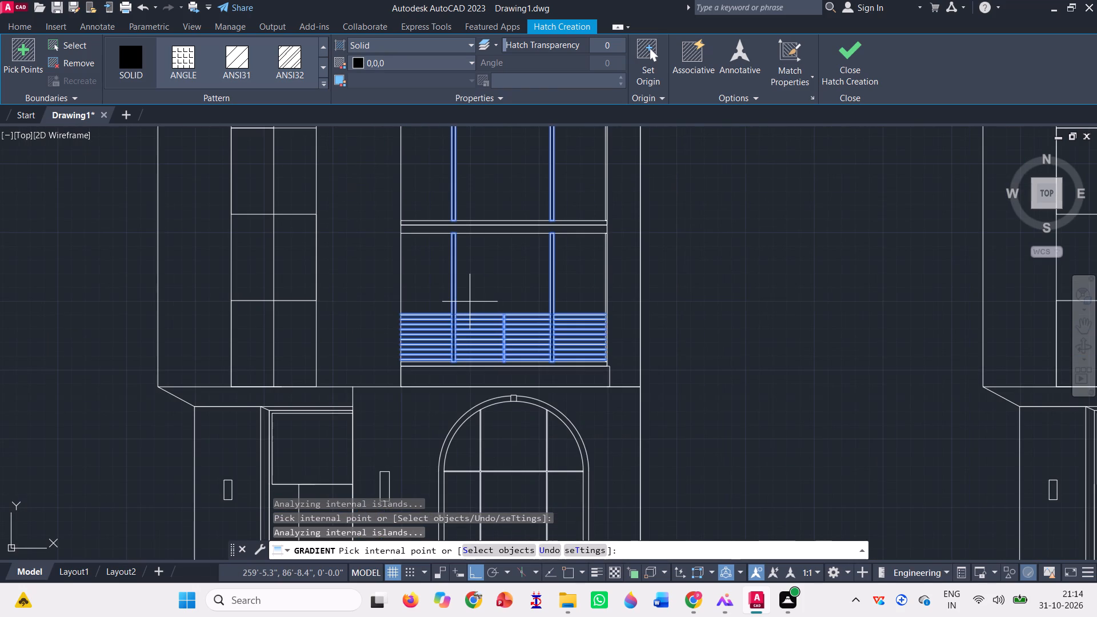
pyautogui.scroll(-1, 470, 302)
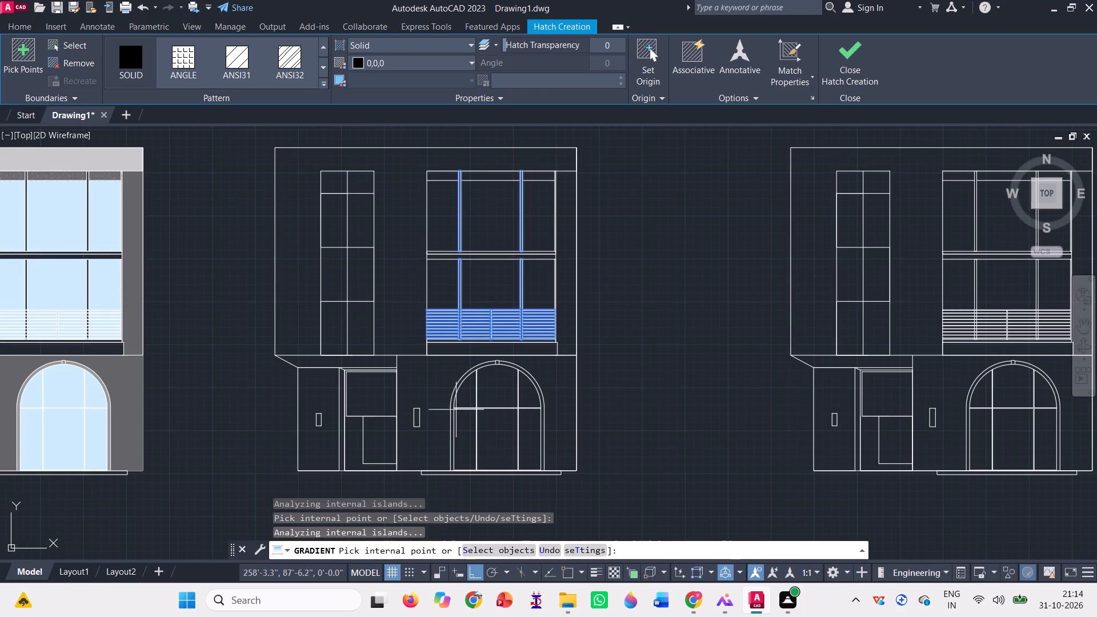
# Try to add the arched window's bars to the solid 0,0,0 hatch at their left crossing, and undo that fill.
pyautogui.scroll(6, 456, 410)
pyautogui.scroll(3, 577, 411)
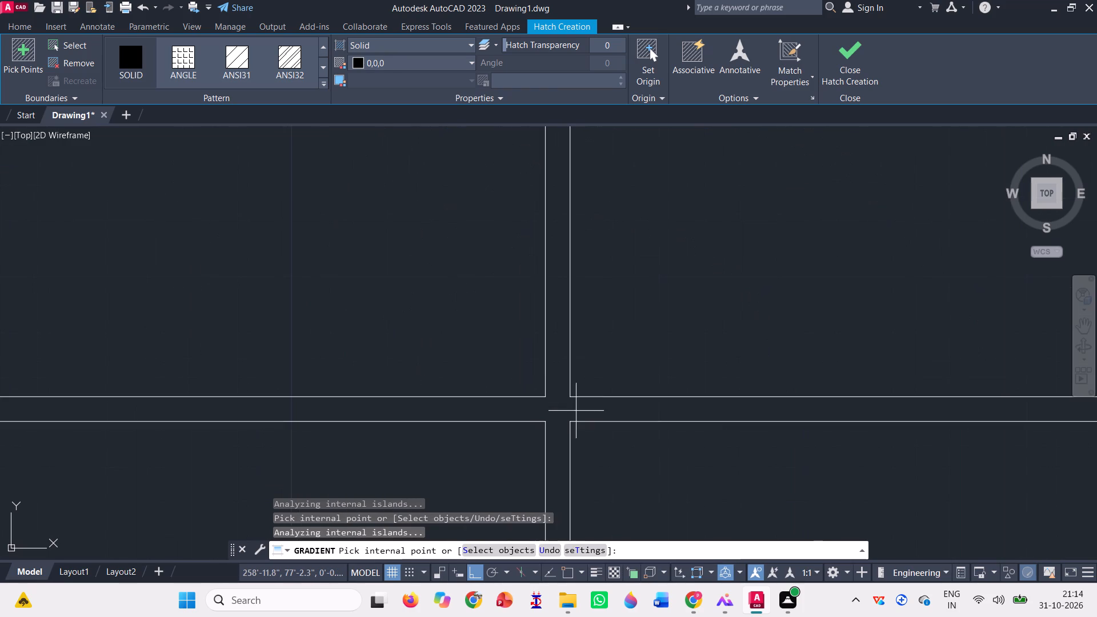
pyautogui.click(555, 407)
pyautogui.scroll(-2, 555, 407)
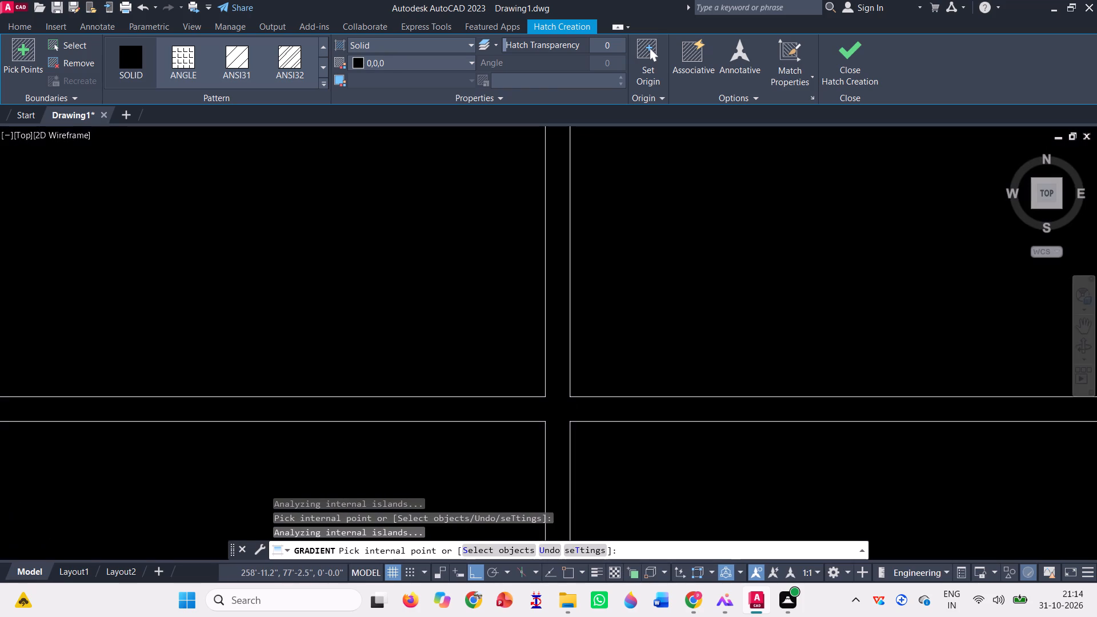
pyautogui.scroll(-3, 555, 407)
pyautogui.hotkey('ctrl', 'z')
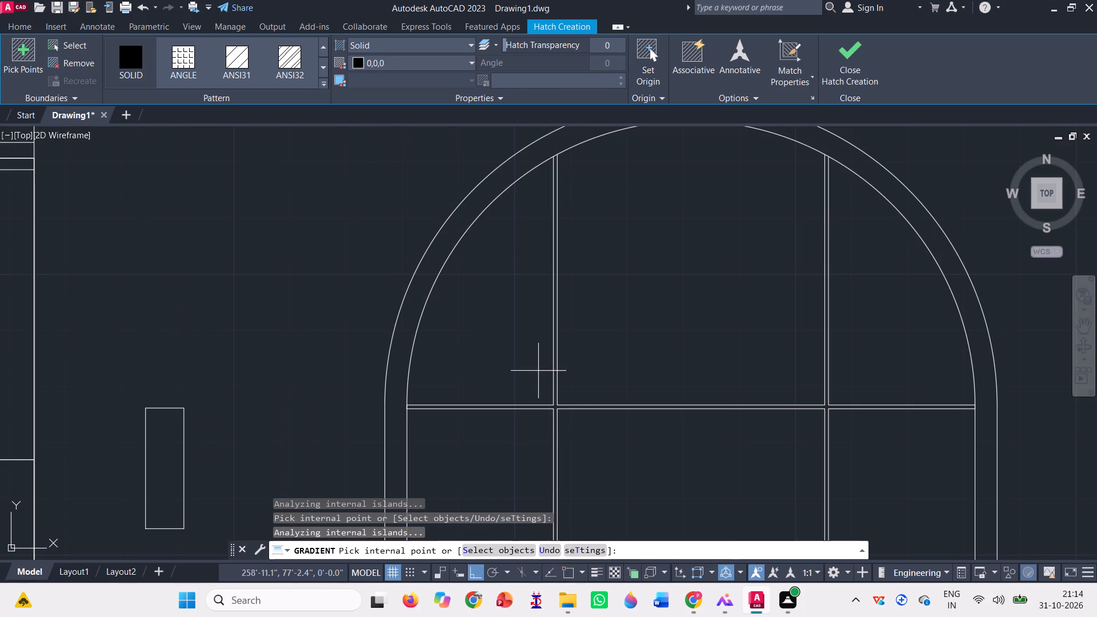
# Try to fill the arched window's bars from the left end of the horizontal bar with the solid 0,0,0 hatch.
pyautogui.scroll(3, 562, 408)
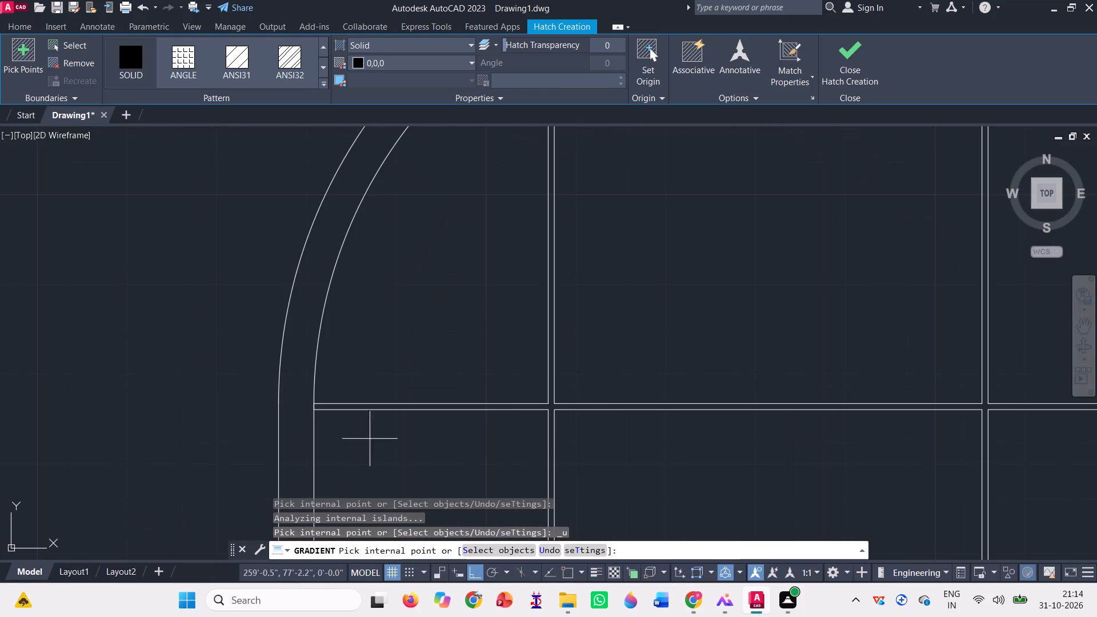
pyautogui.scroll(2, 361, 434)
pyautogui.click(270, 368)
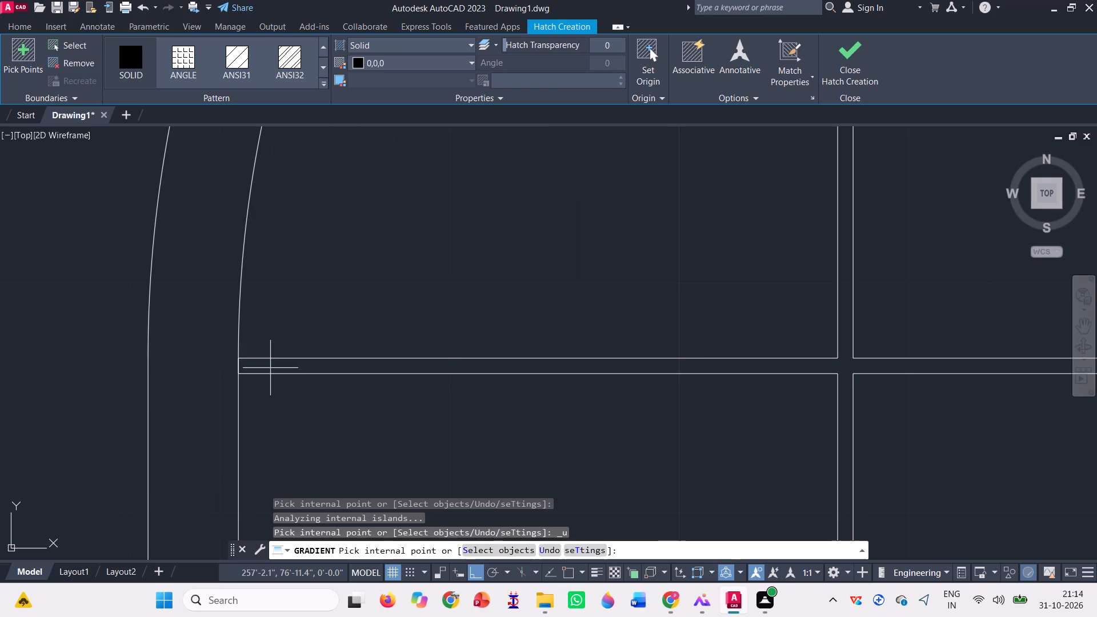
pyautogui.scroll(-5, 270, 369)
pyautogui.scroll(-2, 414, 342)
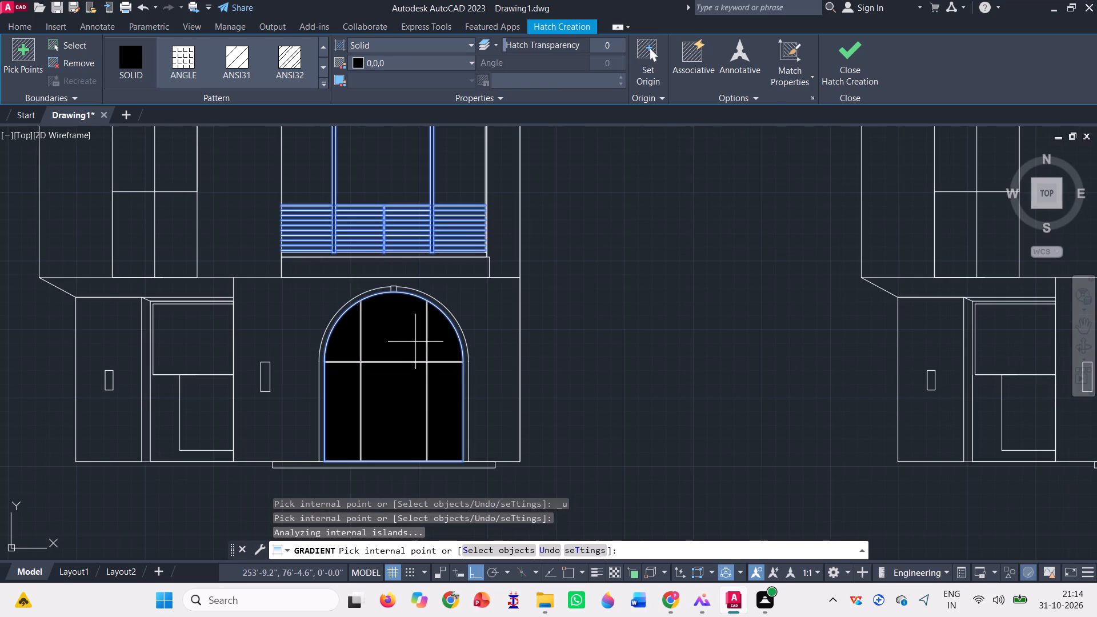
# Add the two small upright rectangles on the second elevation's ground-floor walls to the solid 0,0,0 hatch and finish it.
pyautogui.click(267, 382)
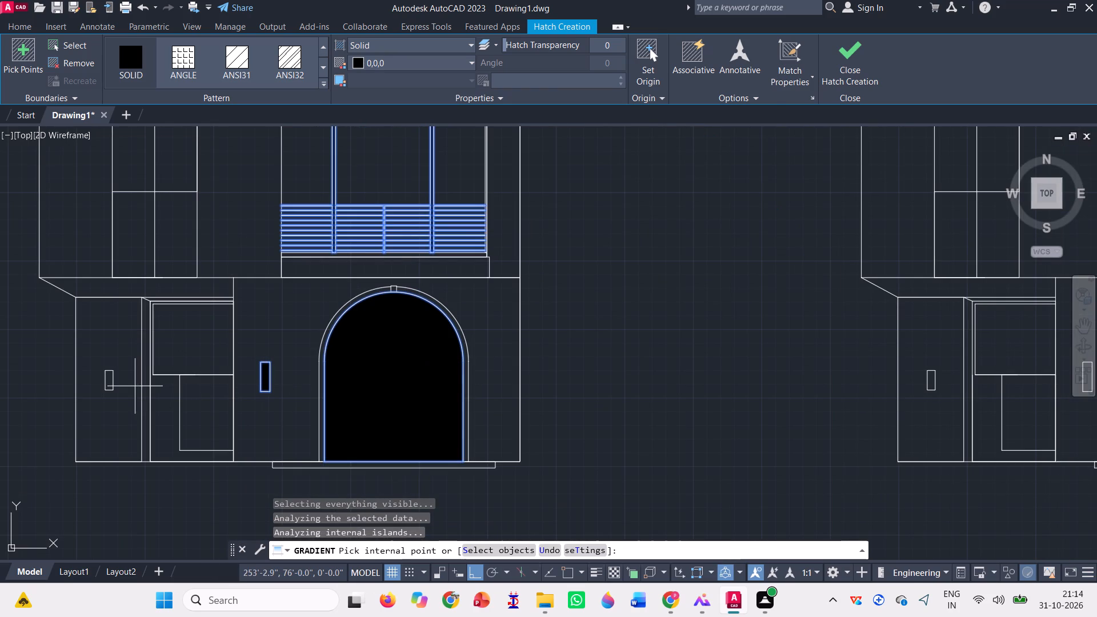
pyautogui.click(112, 380)
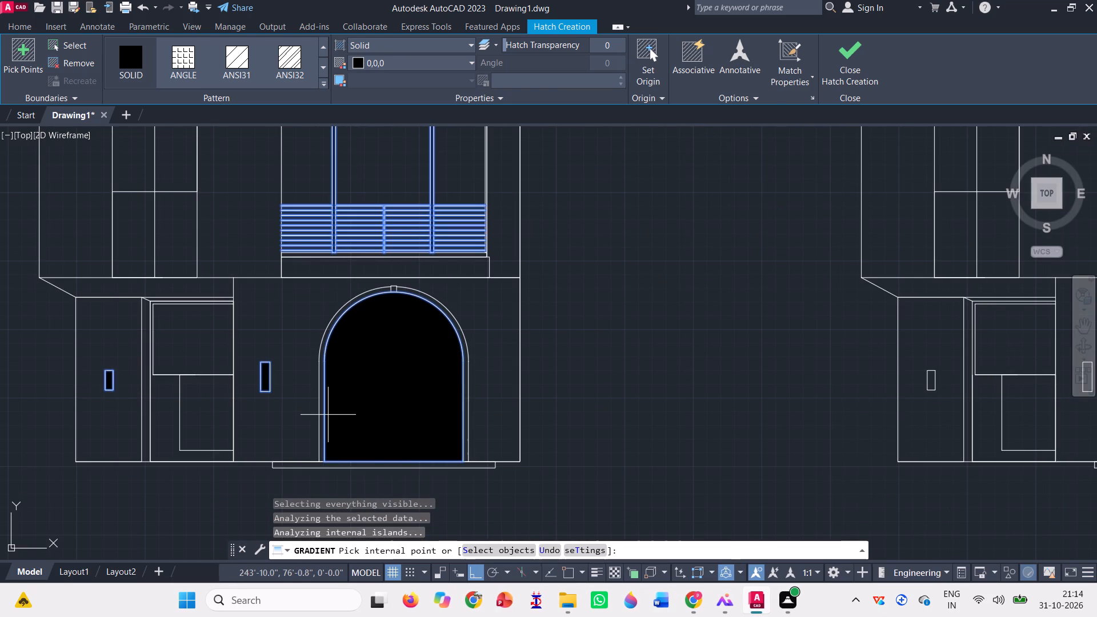
pyautogui.scroll(-2, 353, 415)
pyautogui.click(860, 65)
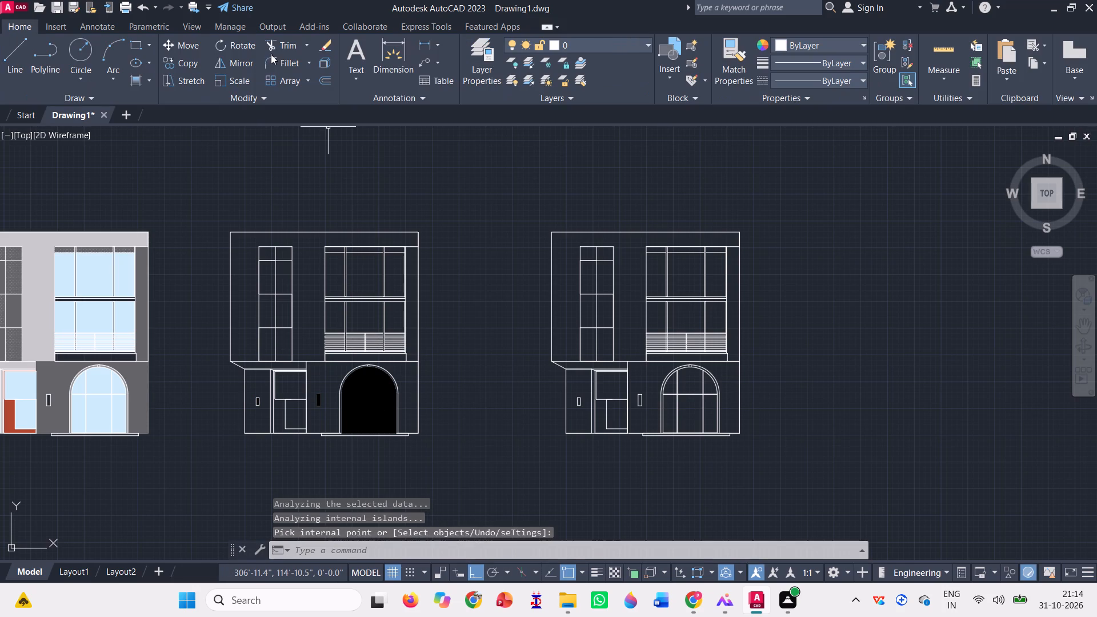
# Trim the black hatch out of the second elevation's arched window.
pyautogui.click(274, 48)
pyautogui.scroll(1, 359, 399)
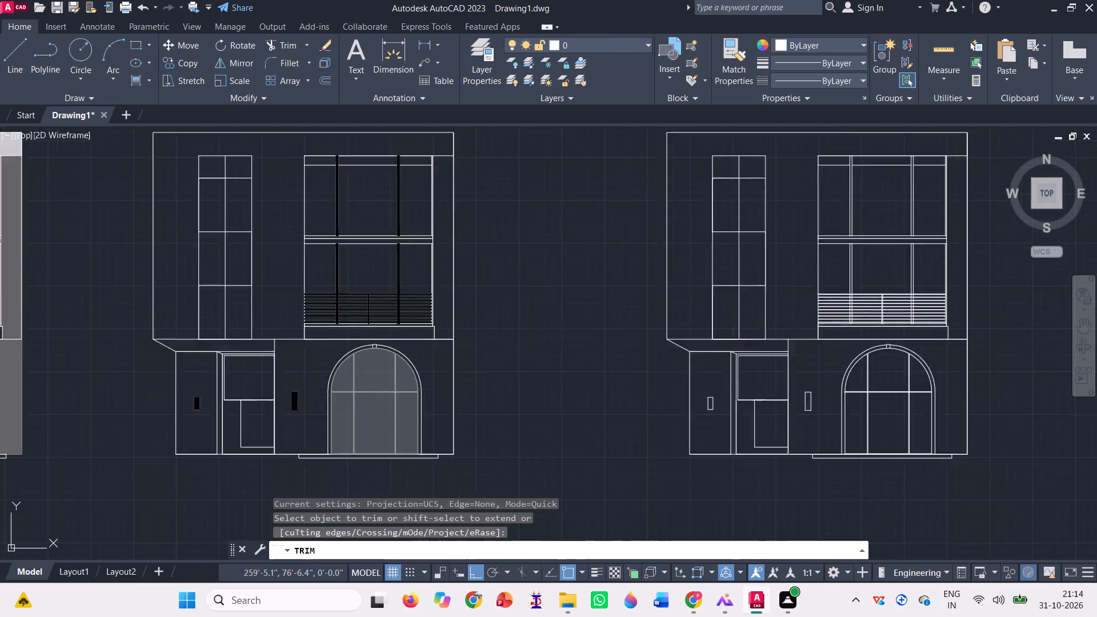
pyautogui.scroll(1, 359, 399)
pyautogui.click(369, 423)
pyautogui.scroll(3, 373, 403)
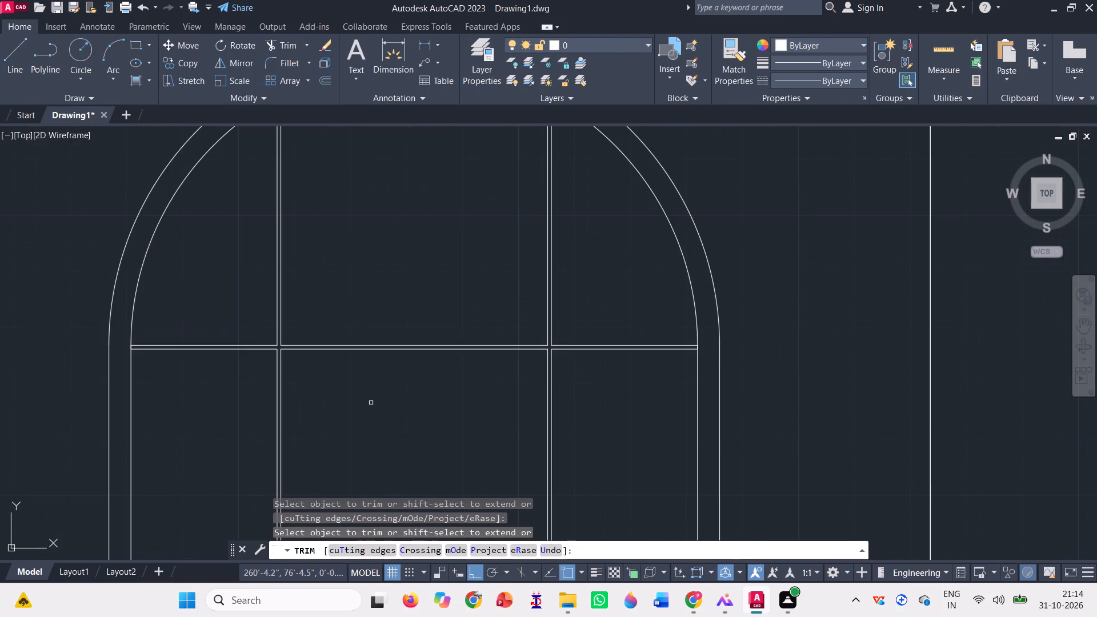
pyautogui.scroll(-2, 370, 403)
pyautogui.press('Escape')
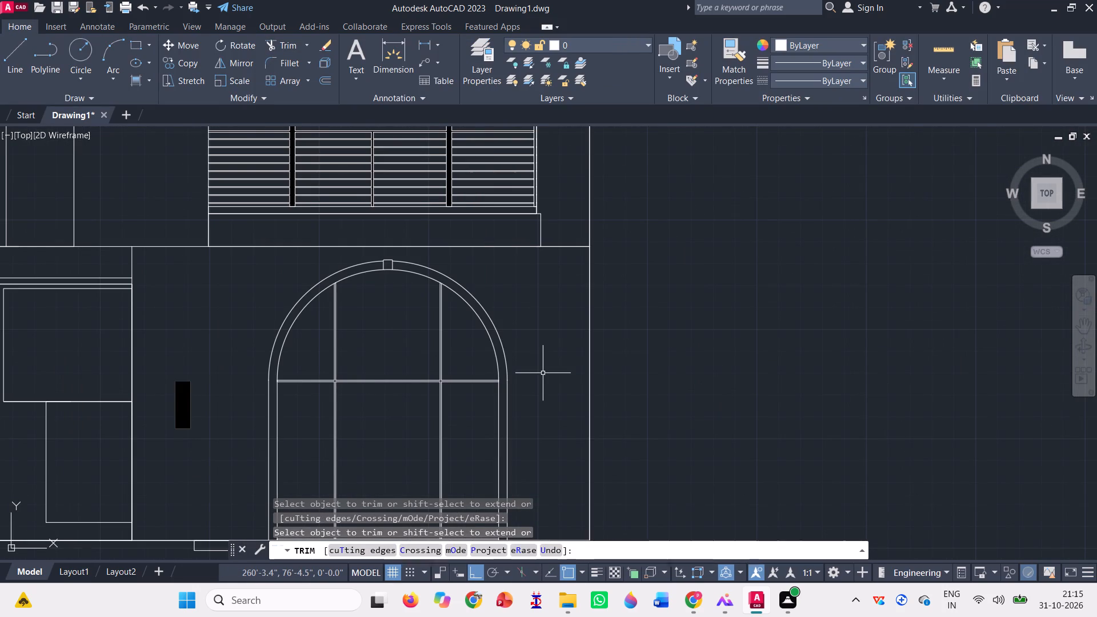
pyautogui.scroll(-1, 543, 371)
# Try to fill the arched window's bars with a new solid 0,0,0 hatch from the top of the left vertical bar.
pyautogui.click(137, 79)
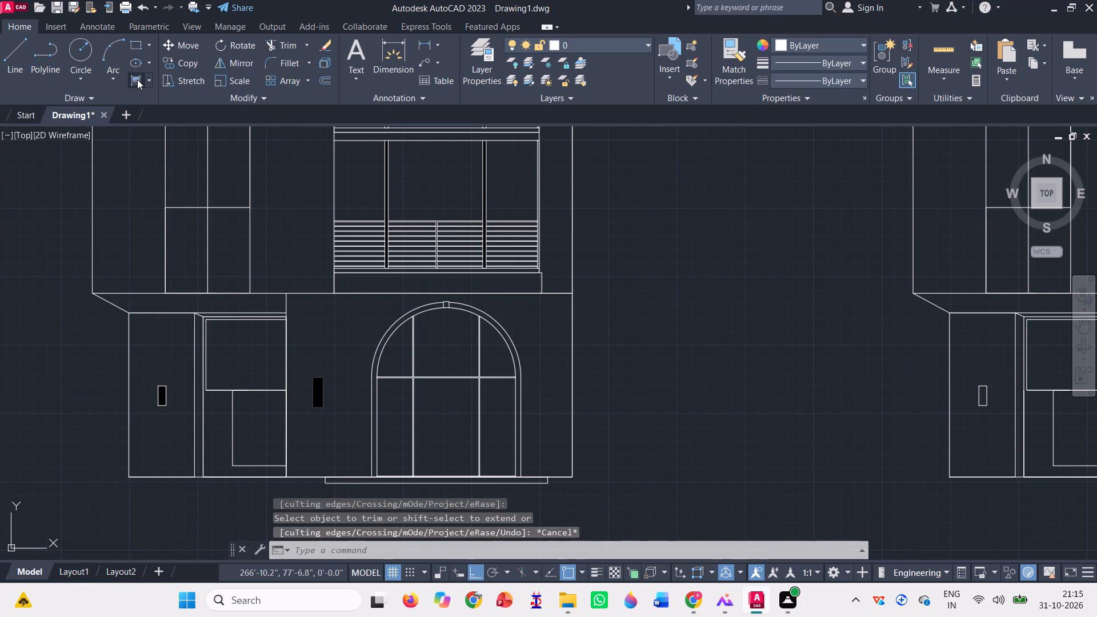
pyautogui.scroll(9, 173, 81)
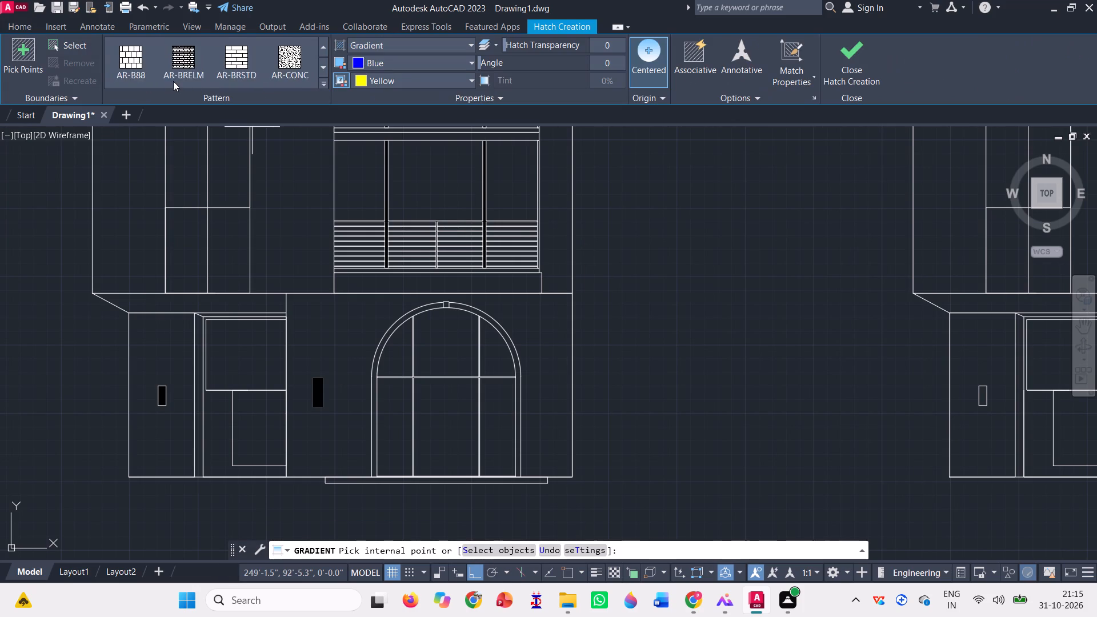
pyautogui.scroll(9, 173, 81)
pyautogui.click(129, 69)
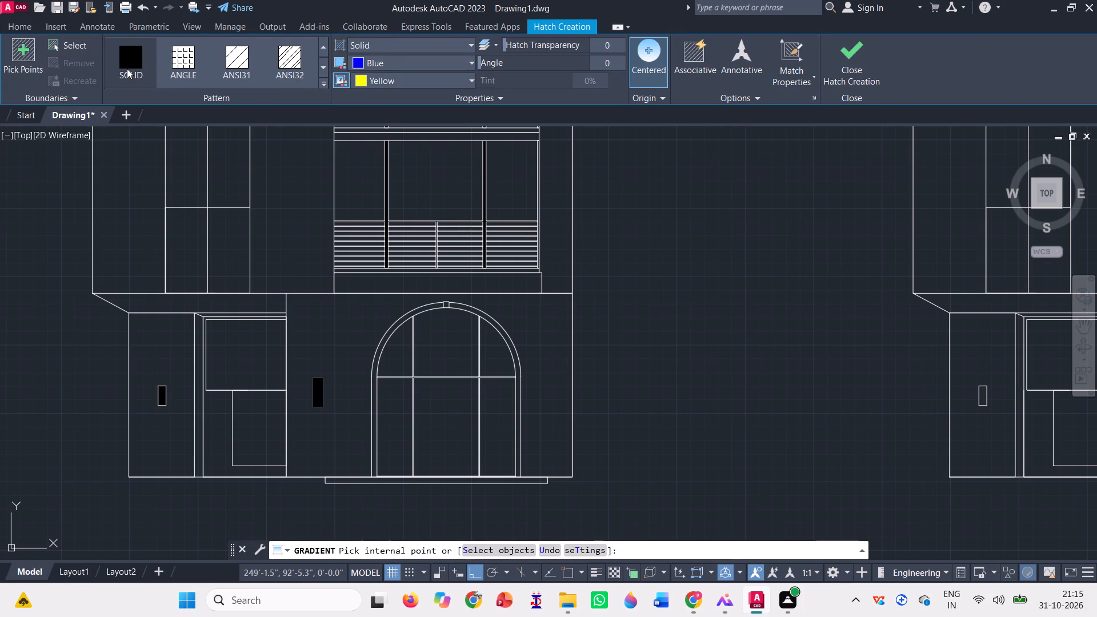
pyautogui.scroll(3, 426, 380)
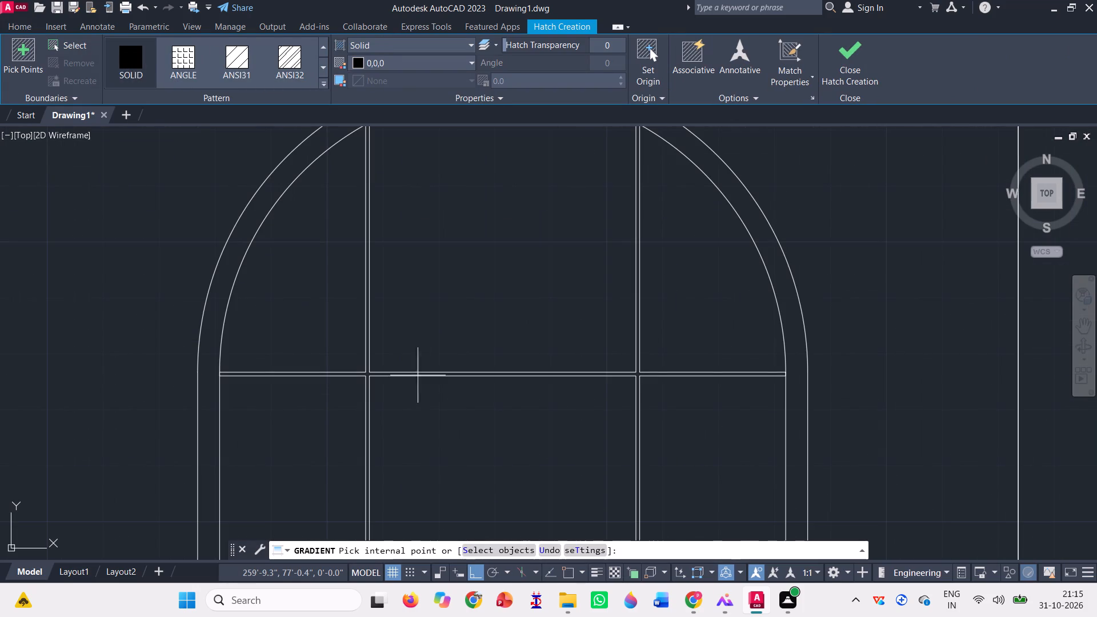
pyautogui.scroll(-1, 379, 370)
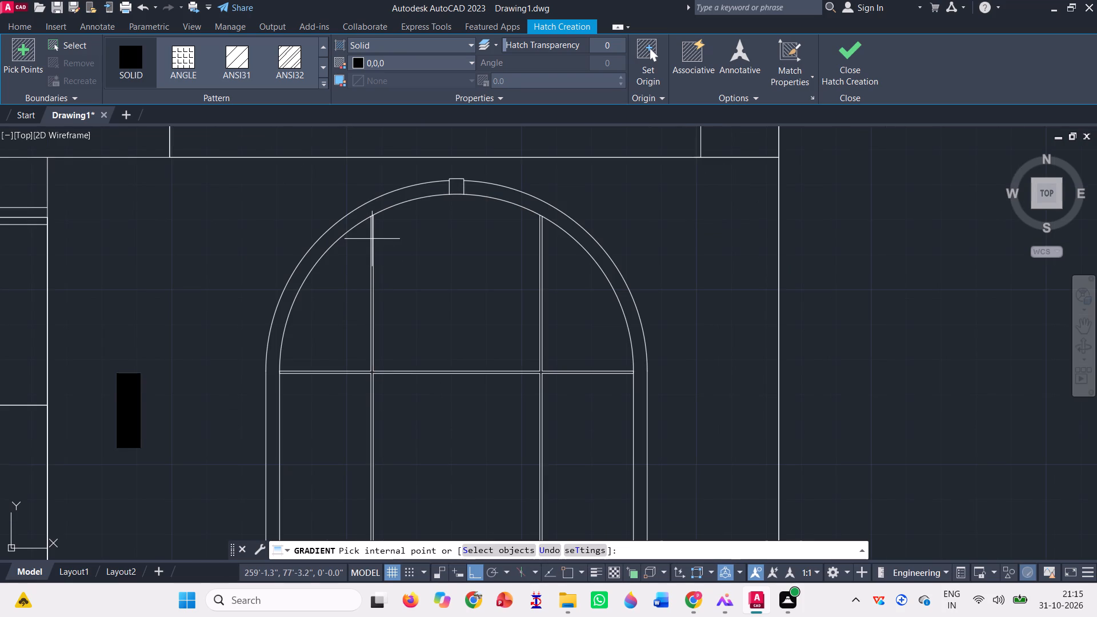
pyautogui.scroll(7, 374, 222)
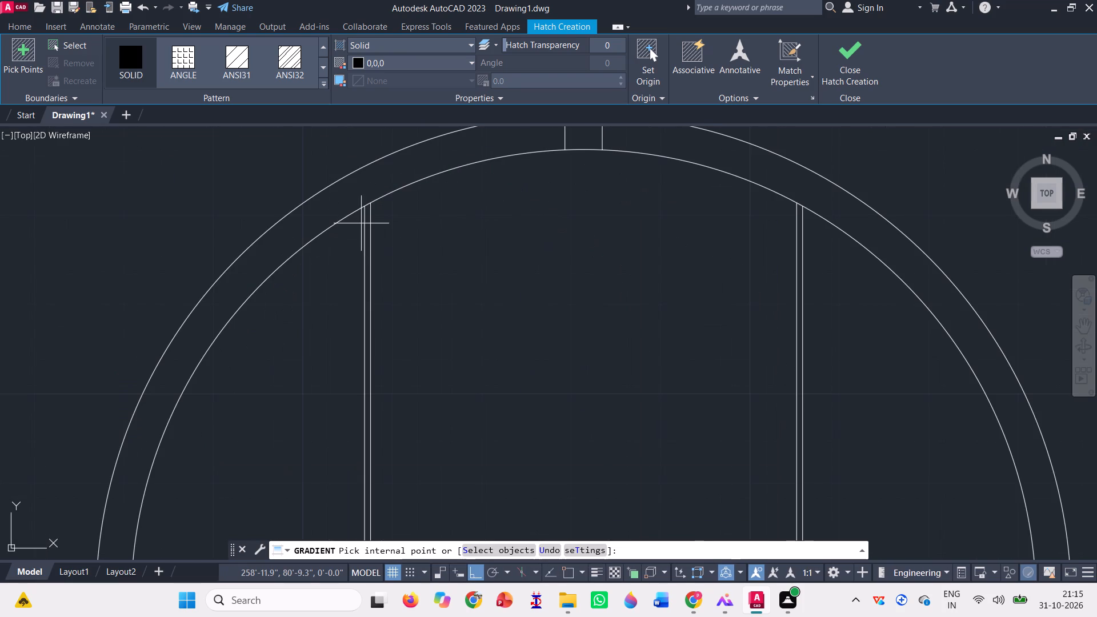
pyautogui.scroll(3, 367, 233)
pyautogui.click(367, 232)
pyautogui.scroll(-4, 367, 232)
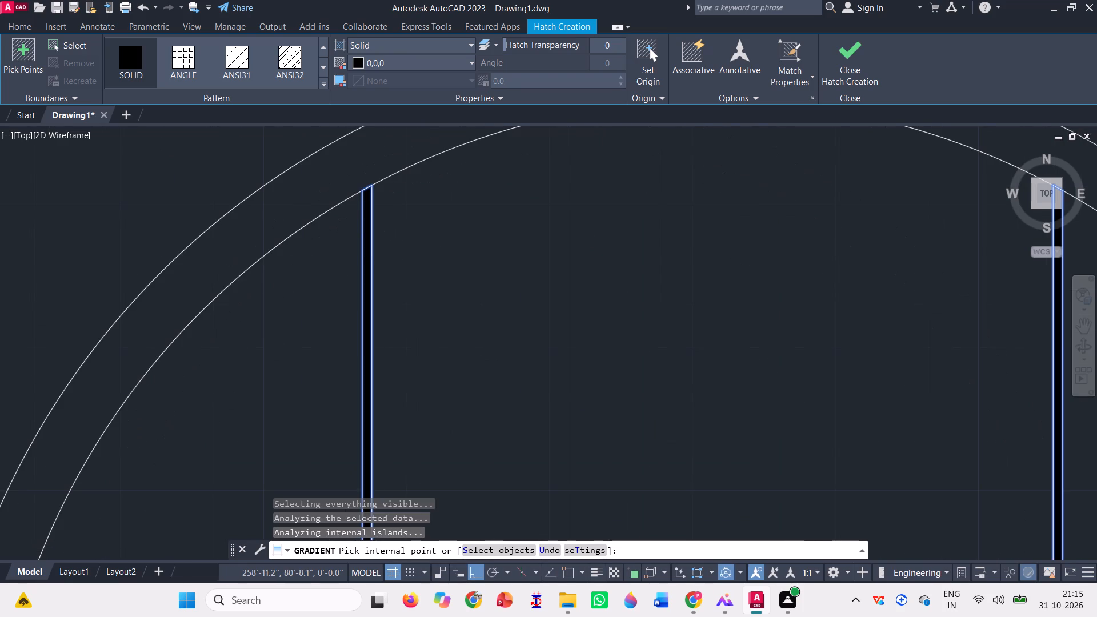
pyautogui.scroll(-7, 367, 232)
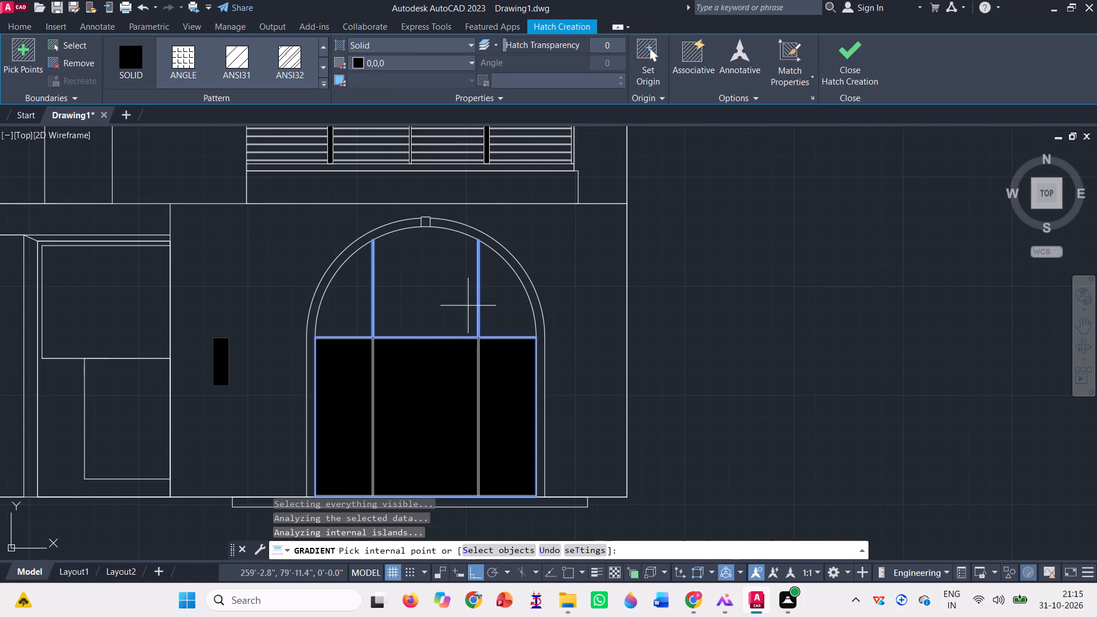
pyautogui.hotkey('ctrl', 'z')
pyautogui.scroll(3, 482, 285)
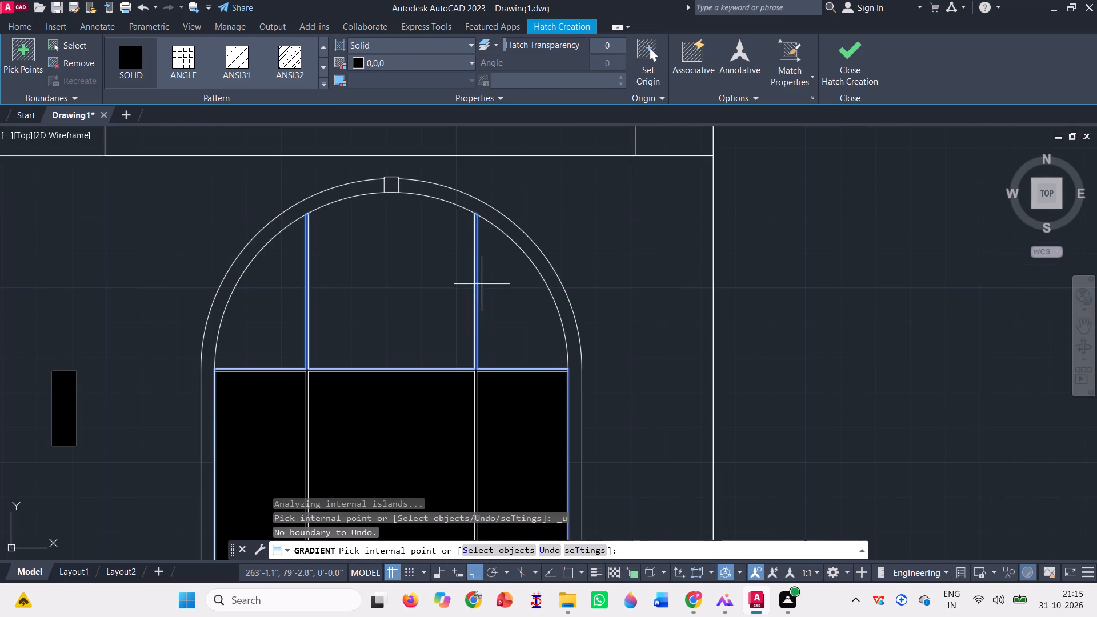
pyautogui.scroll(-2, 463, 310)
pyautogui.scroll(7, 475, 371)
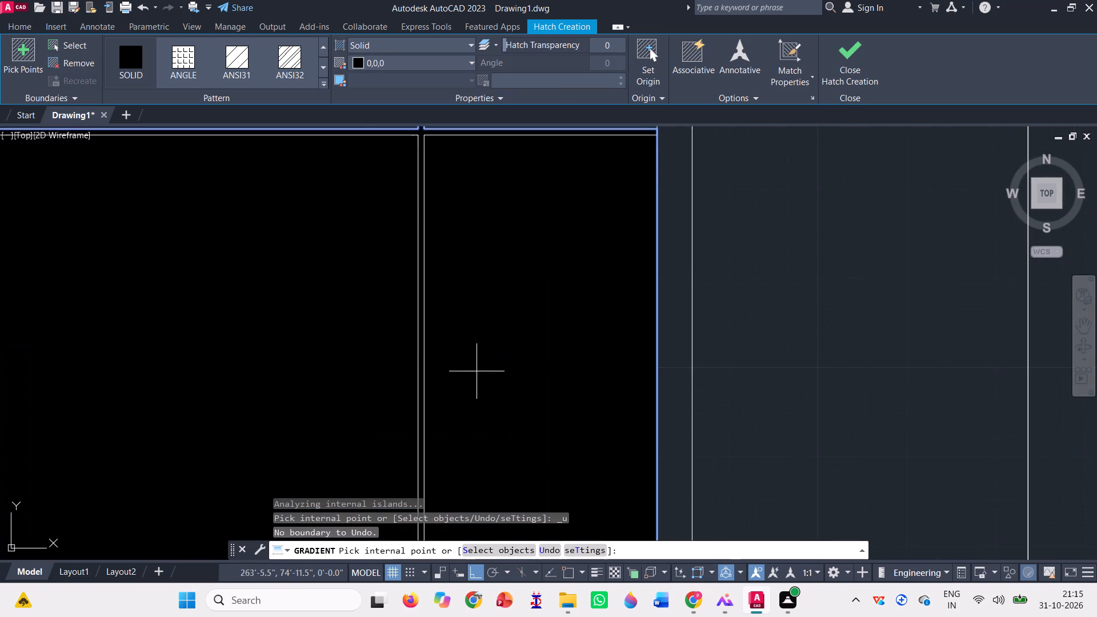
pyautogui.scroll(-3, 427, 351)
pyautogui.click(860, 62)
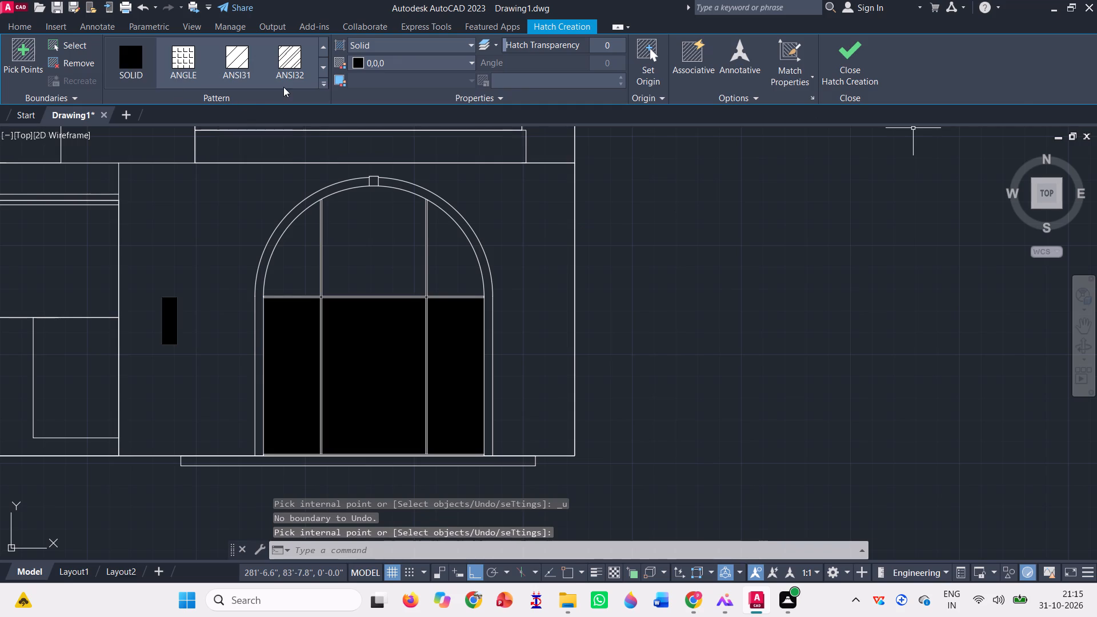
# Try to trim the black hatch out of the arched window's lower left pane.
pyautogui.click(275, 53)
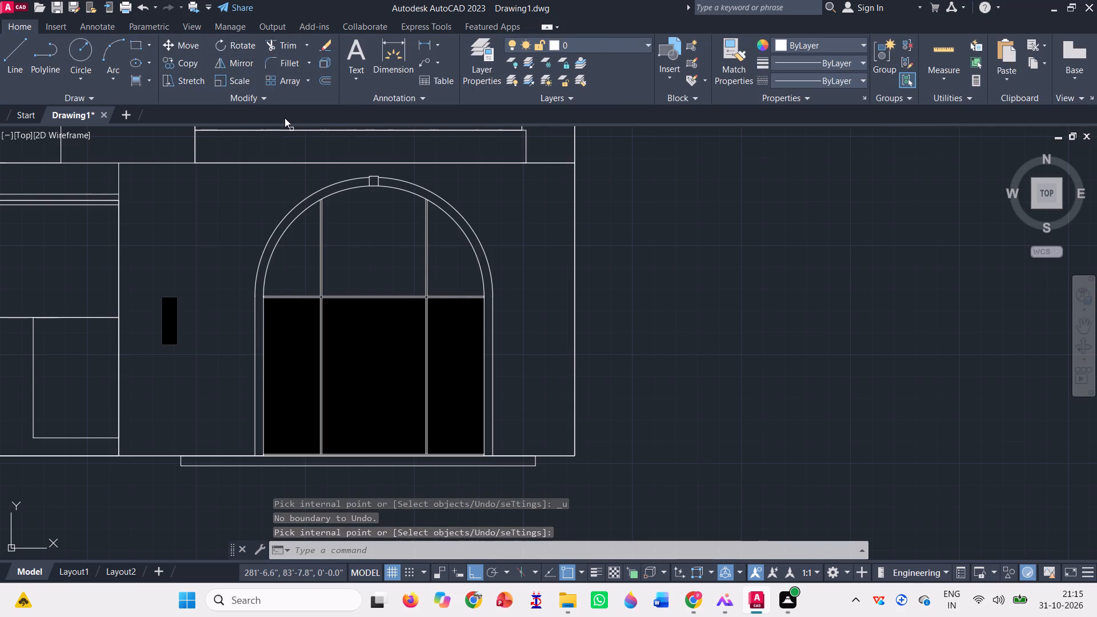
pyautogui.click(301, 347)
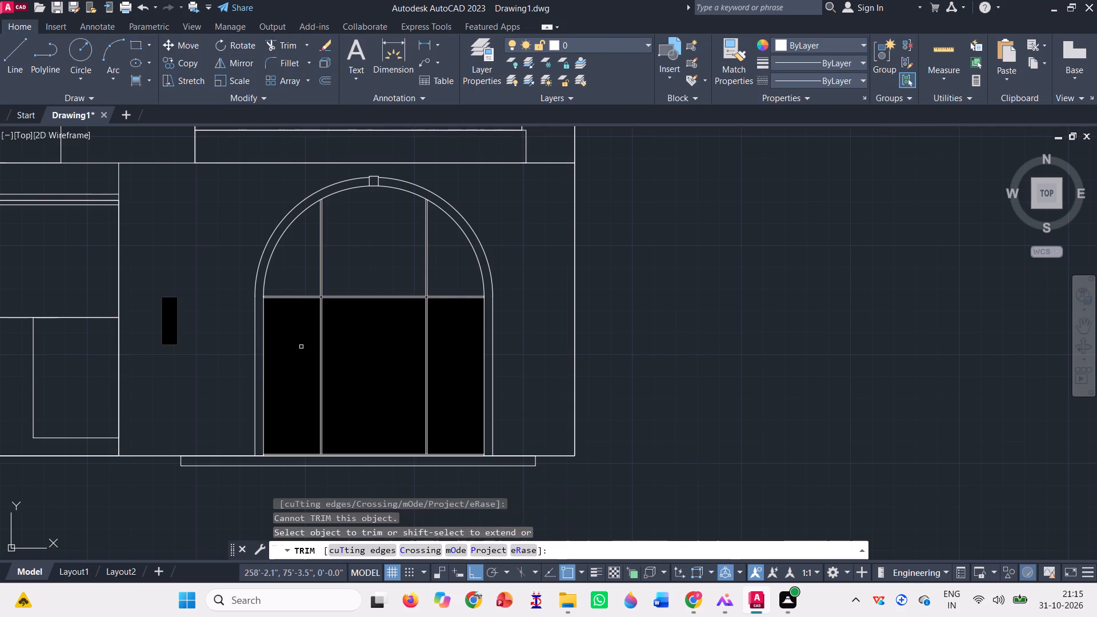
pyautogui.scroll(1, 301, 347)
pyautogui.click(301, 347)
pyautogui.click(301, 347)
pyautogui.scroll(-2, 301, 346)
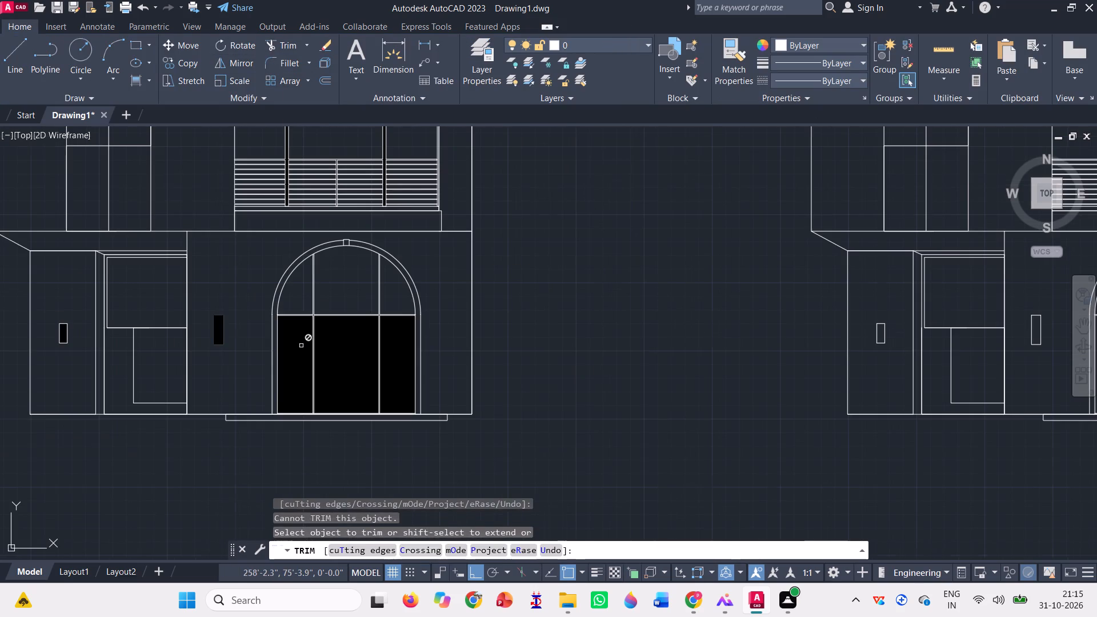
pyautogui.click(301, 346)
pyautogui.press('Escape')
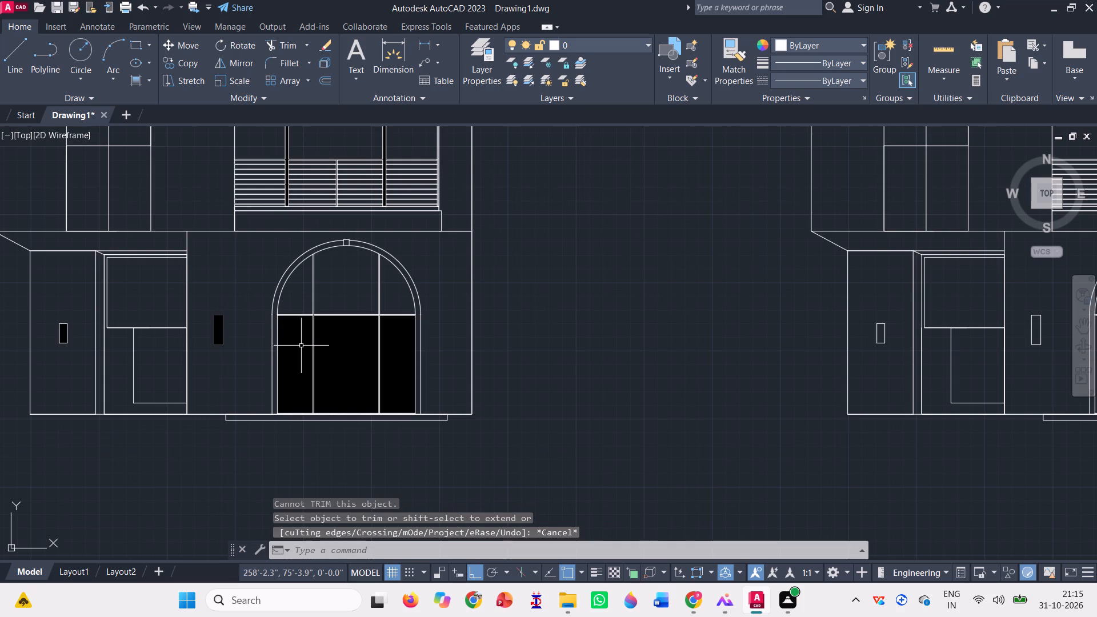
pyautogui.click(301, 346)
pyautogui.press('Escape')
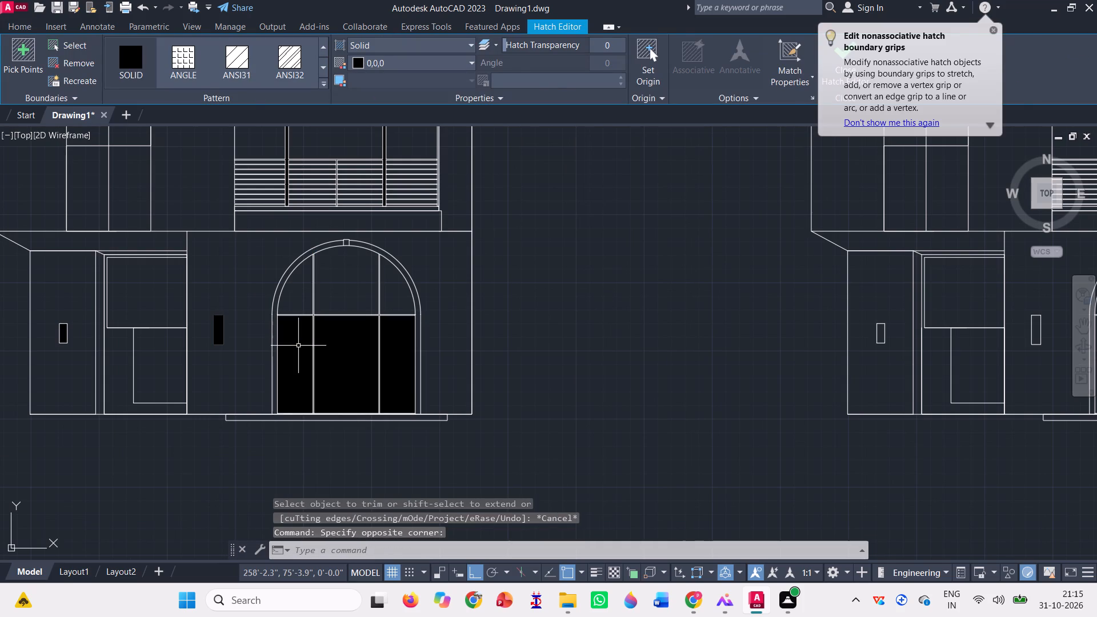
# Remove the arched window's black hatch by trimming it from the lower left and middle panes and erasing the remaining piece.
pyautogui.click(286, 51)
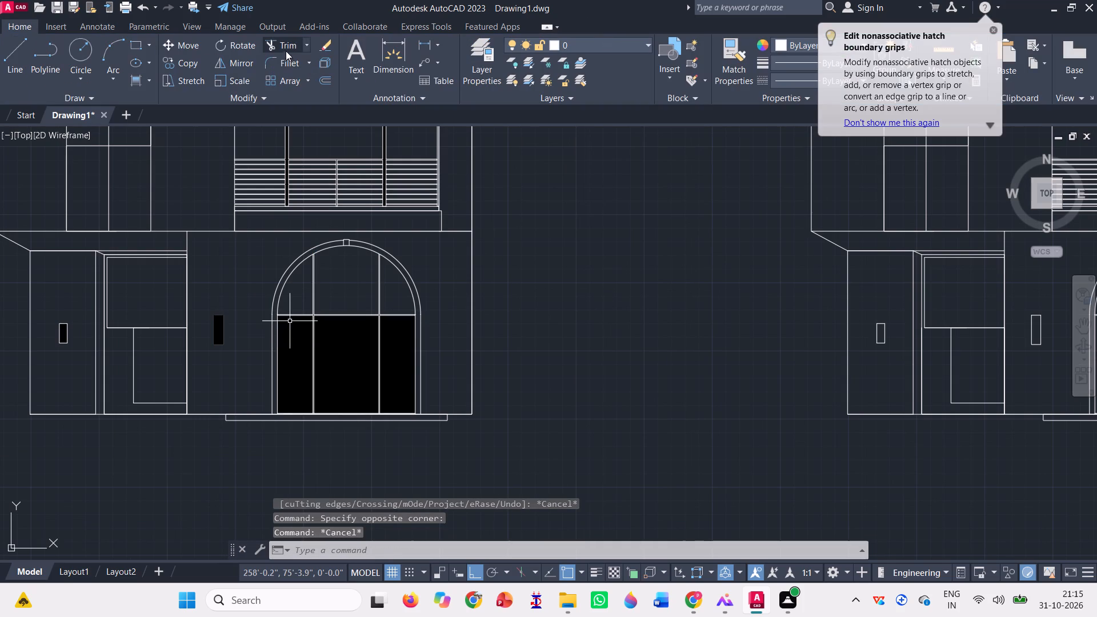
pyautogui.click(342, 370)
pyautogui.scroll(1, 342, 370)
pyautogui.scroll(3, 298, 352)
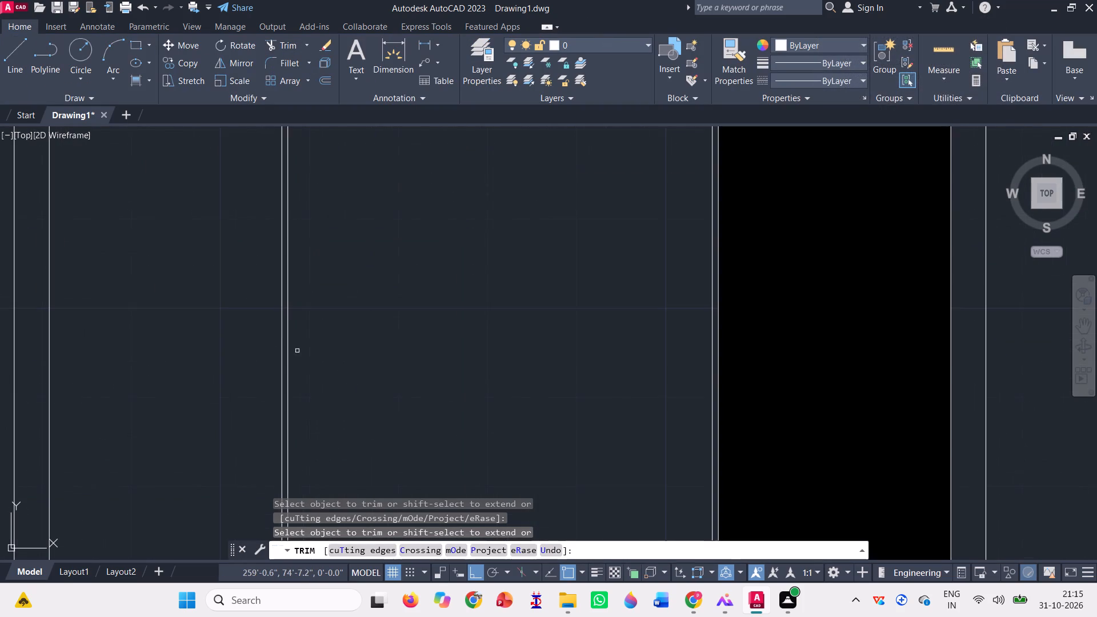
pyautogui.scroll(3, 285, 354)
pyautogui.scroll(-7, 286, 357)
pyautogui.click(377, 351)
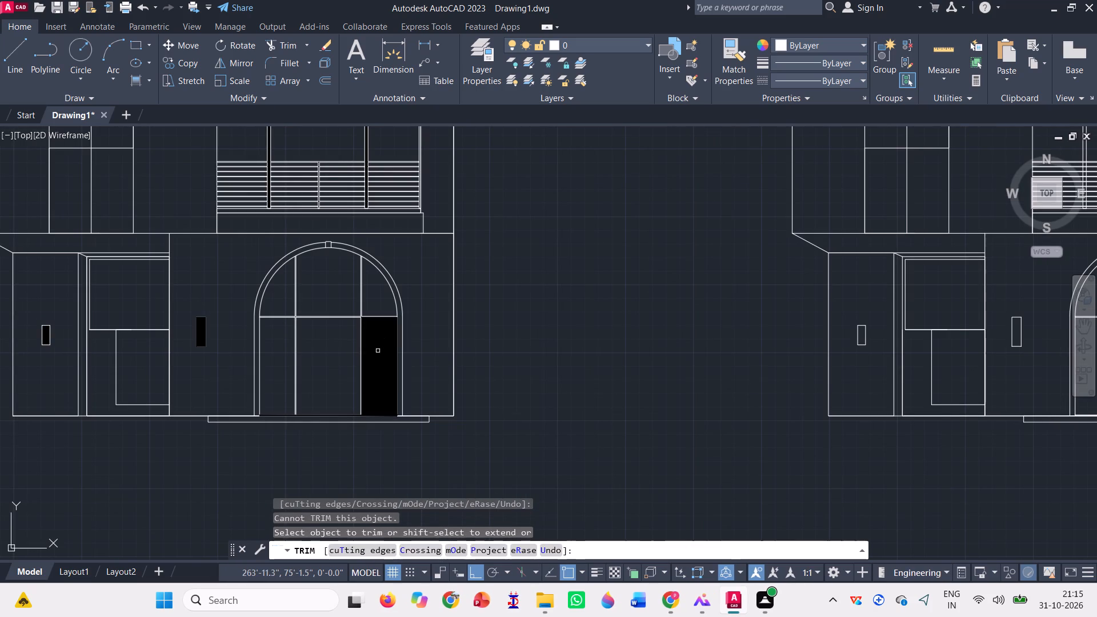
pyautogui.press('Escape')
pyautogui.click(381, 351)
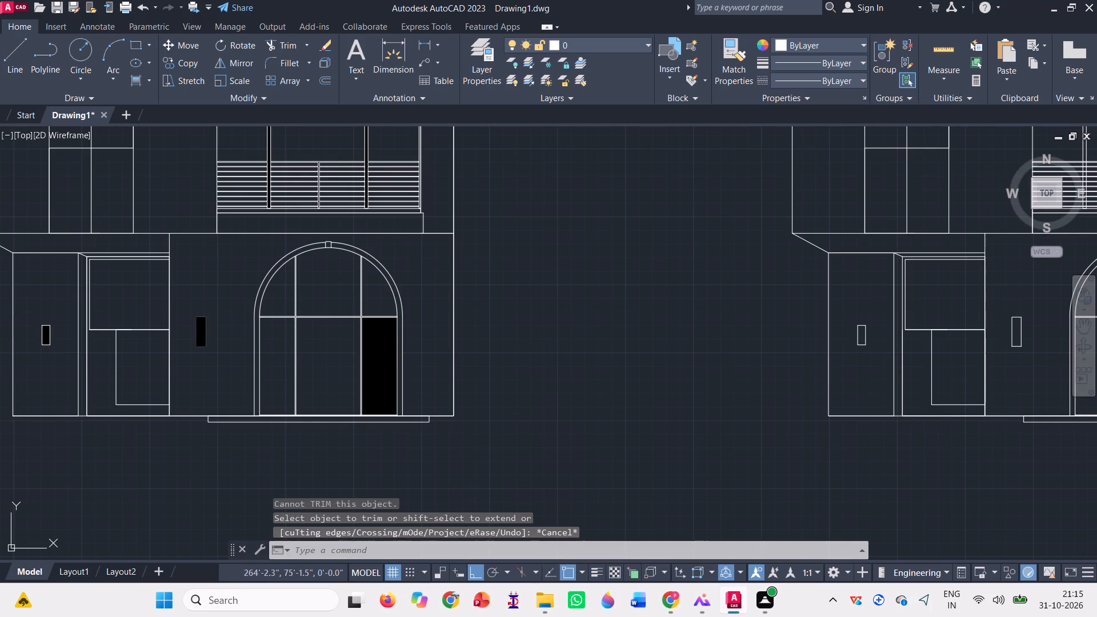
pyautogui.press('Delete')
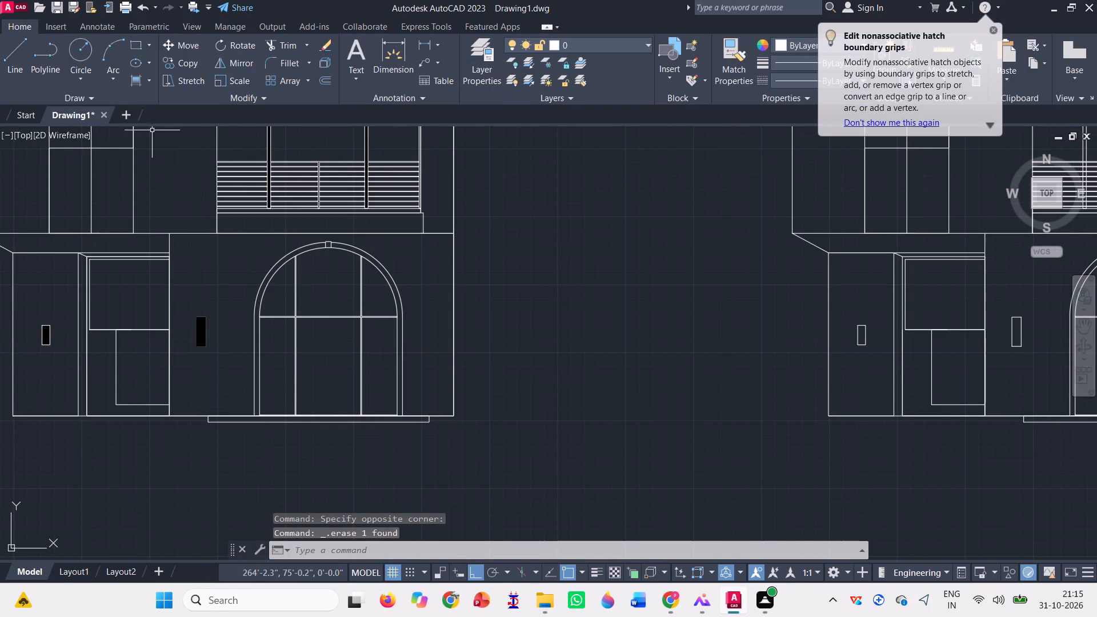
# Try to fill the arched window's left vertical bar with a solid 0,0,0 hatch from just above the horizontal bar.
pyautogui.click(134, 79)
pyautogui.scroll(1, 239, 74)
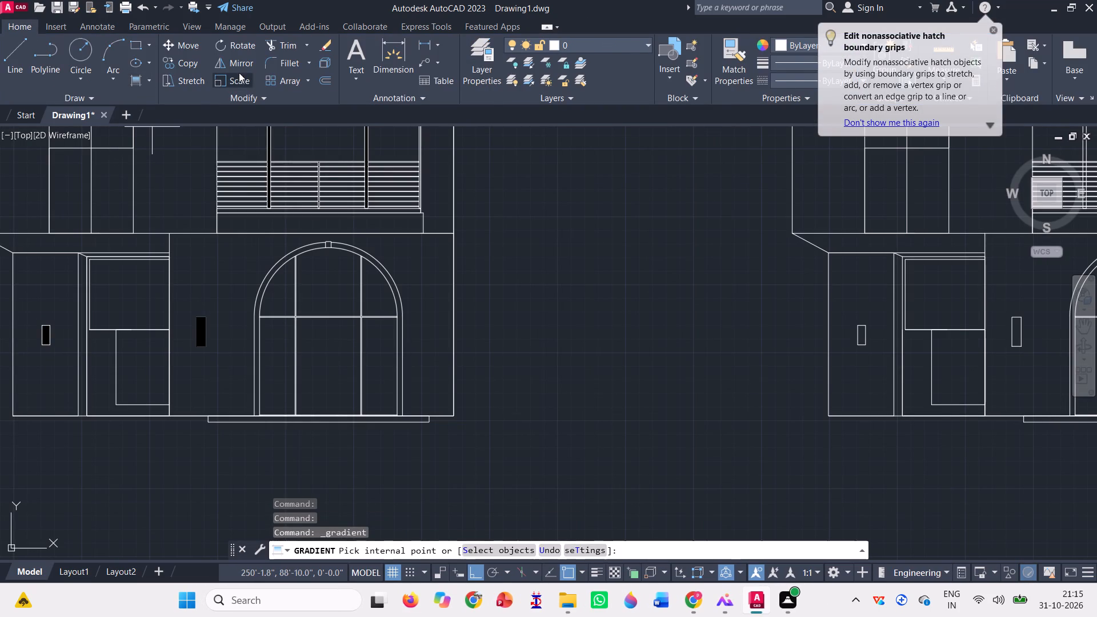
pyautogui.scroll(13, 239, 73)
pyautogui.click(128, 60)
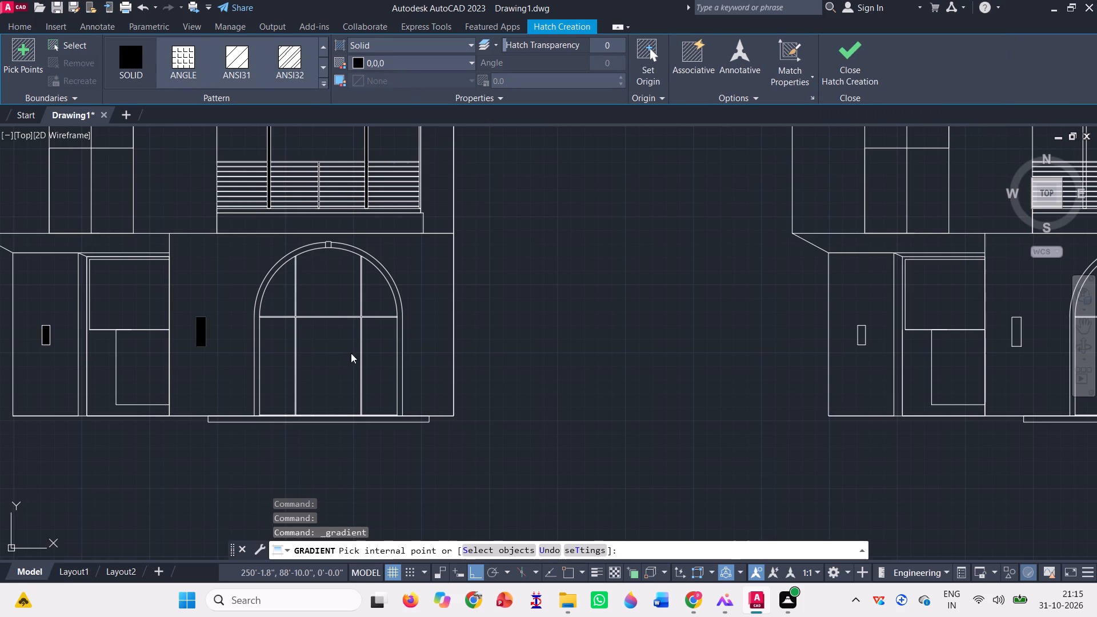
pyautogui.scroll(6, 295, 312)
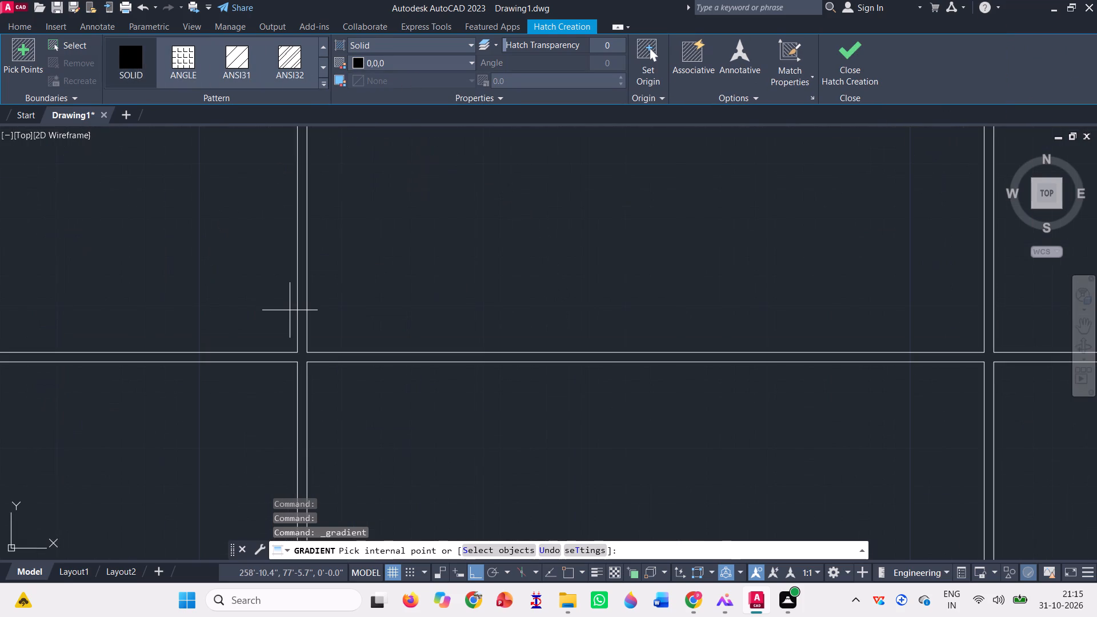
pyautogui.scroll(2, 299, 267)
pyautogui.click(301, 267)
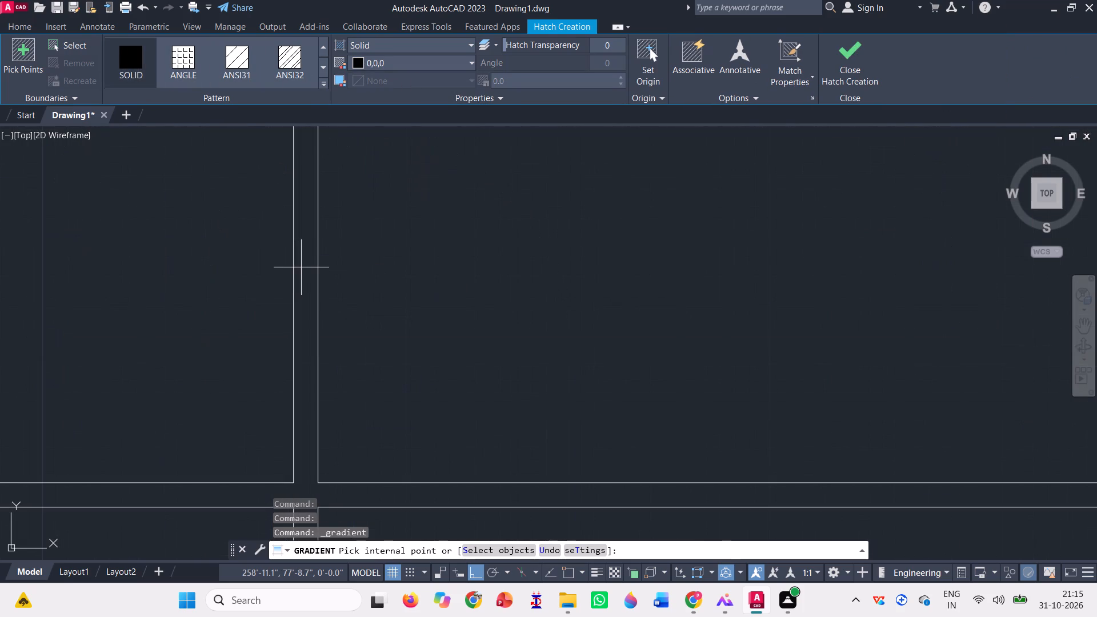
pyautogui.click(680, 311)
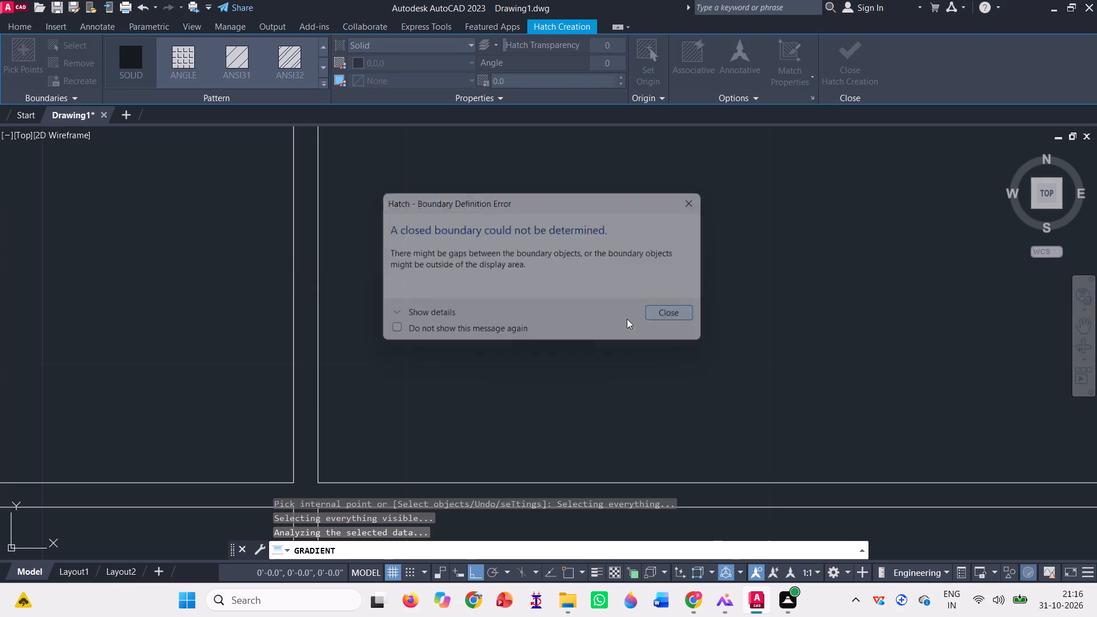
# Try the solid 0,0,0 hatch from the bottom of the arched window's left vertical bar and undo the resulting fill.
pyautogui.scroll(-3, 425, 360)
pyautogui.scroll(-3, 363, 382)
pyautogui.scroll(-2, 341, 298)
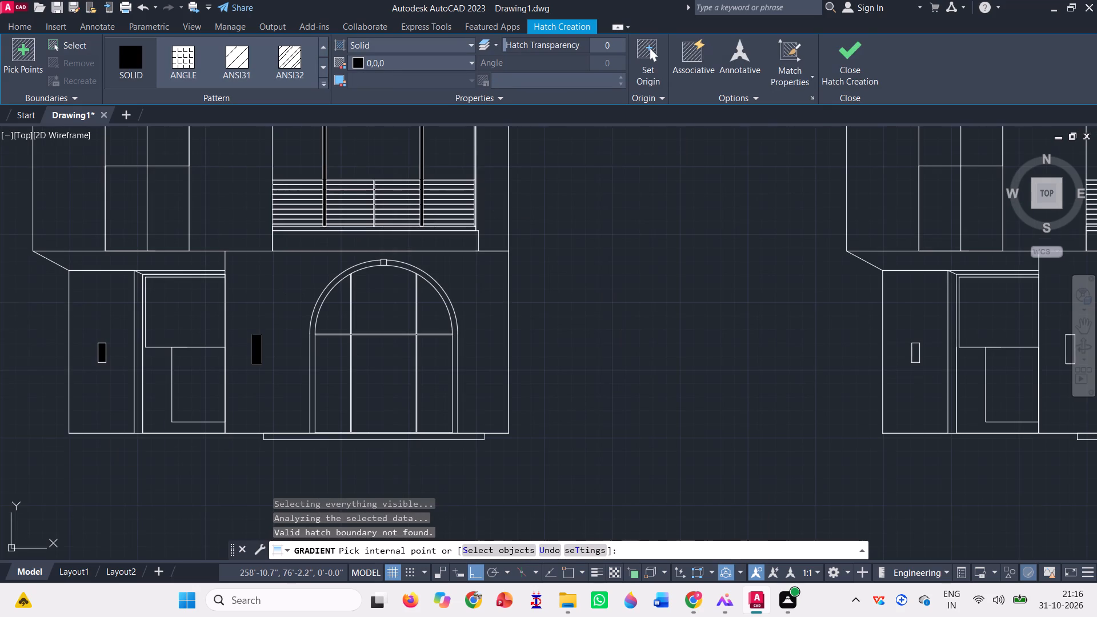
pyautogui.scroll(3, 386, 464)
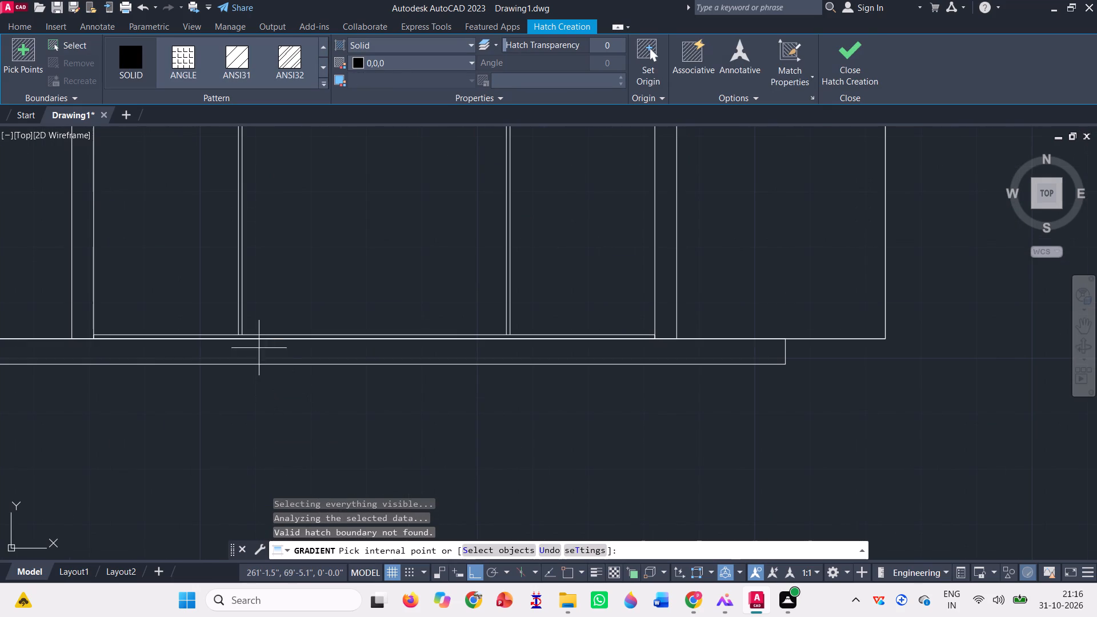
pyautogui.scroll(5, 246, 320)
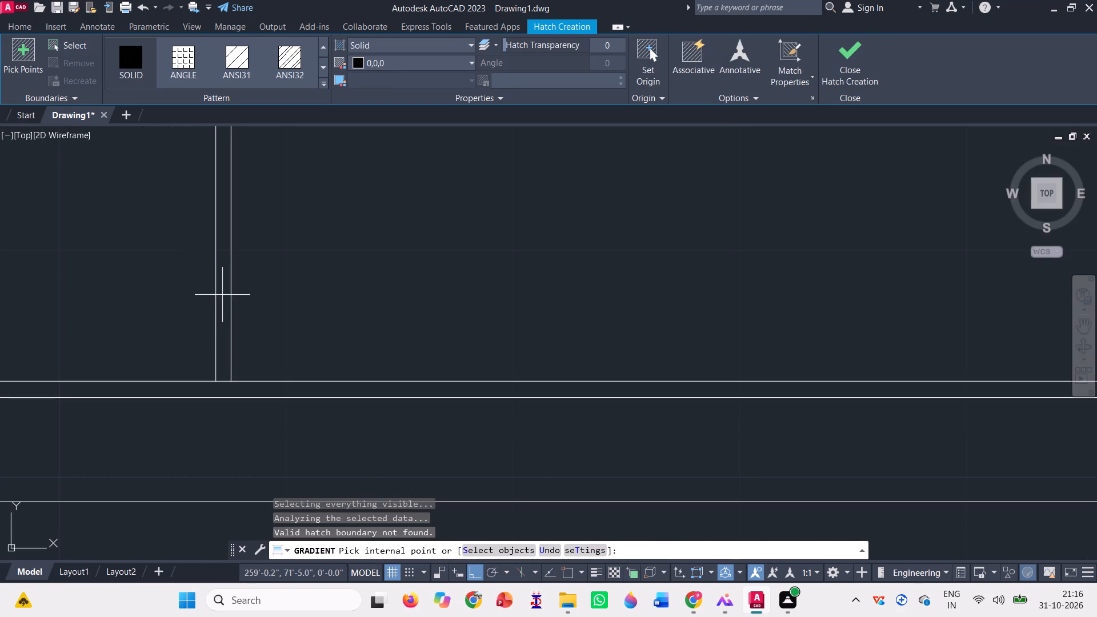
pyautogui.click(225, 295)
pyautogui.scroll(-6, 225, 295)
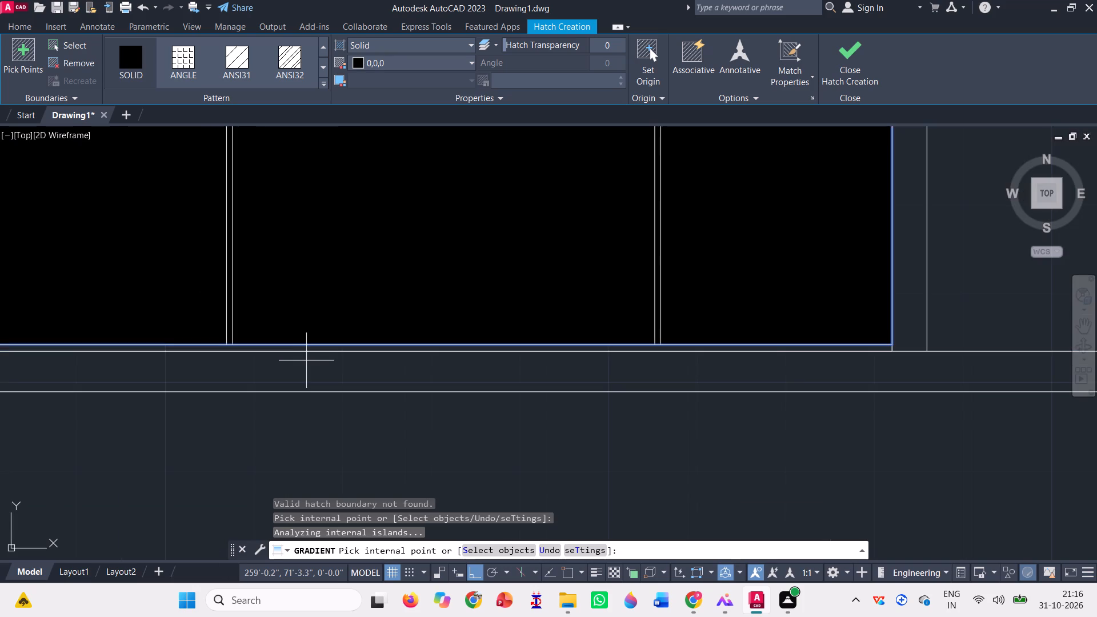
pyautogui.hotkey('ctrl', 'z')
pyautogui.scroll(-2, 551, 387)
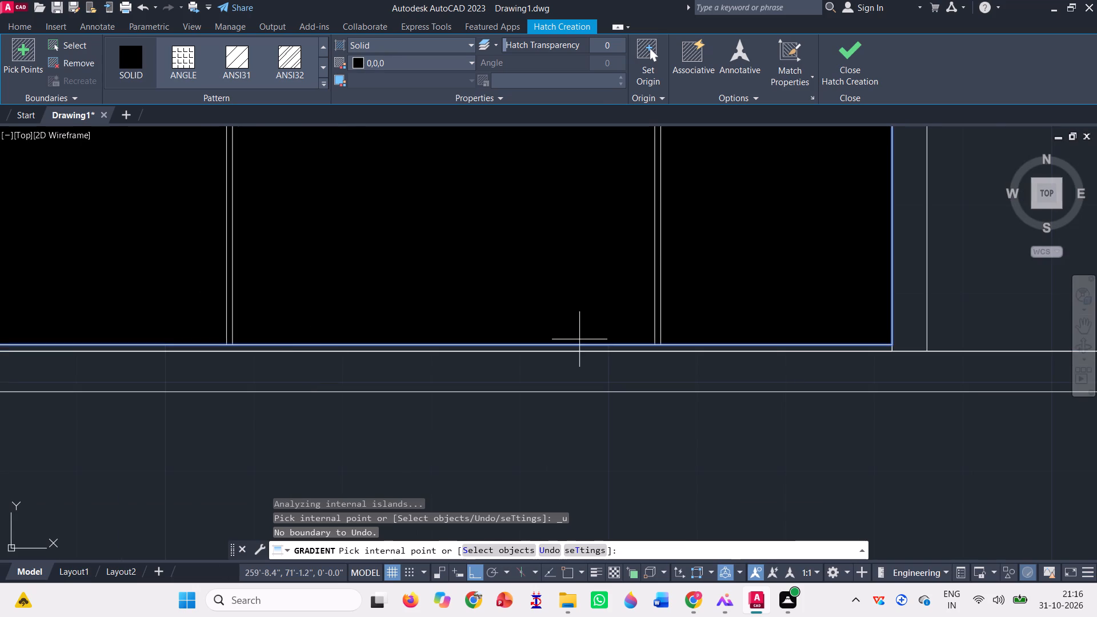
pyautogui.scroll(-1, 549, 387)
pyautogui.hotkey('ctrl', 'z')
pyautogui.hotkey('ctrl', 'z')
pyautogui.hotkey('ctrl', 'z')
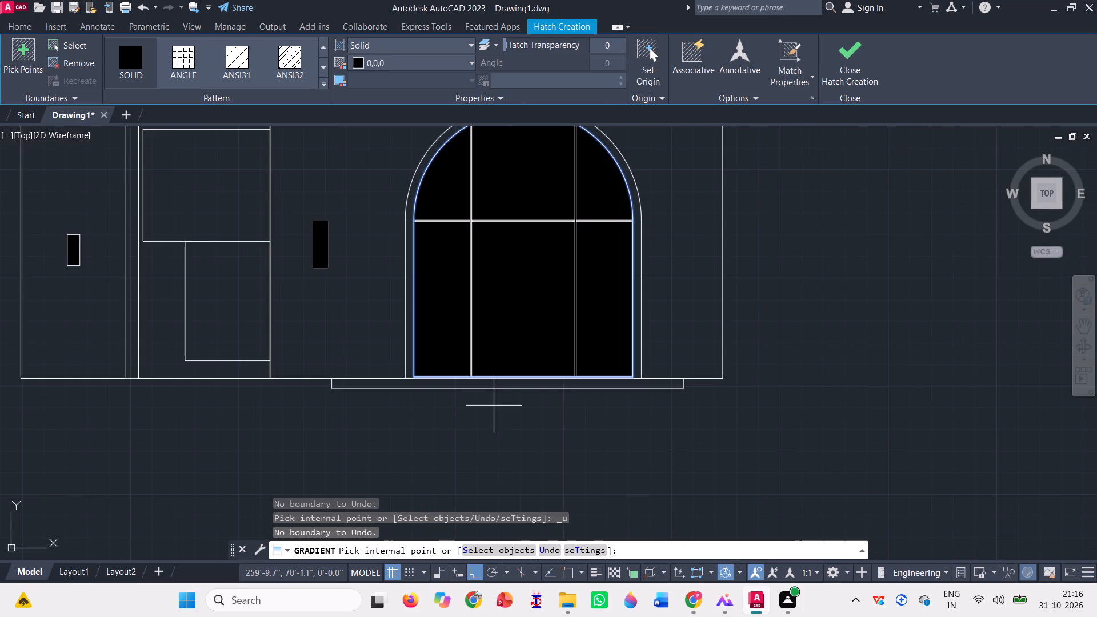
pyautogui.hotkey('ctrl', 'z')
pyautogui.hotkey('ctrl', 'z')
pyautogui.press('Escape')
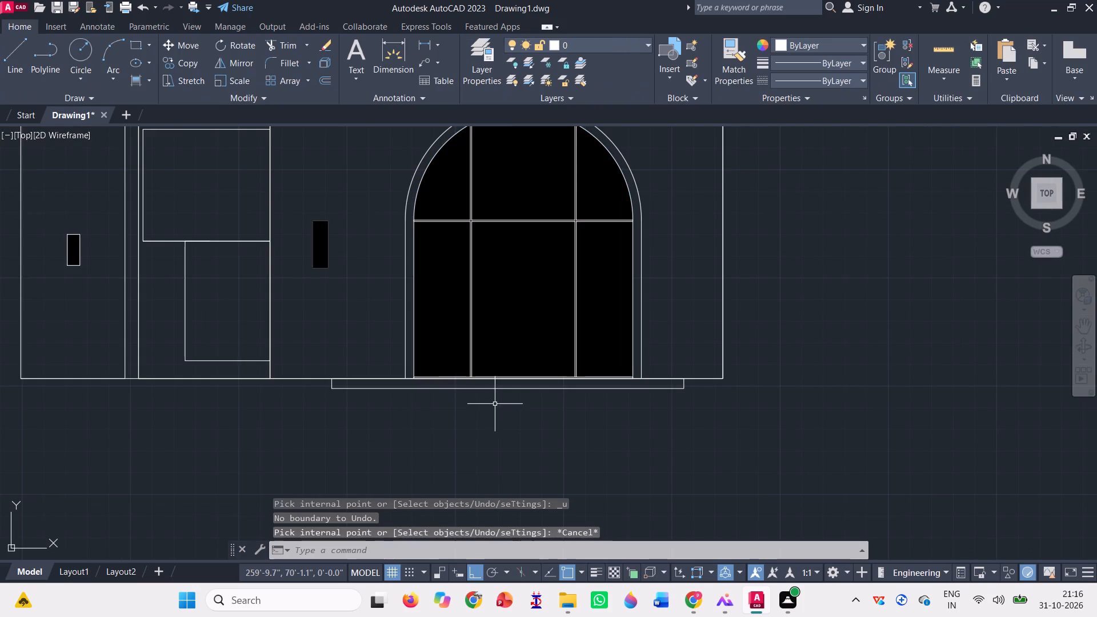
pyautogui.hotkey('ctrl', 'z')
# Join the line segments of the arched window's vertical and horizontal bars into polylines.
pyautogui.scroll(4, 285, 324)
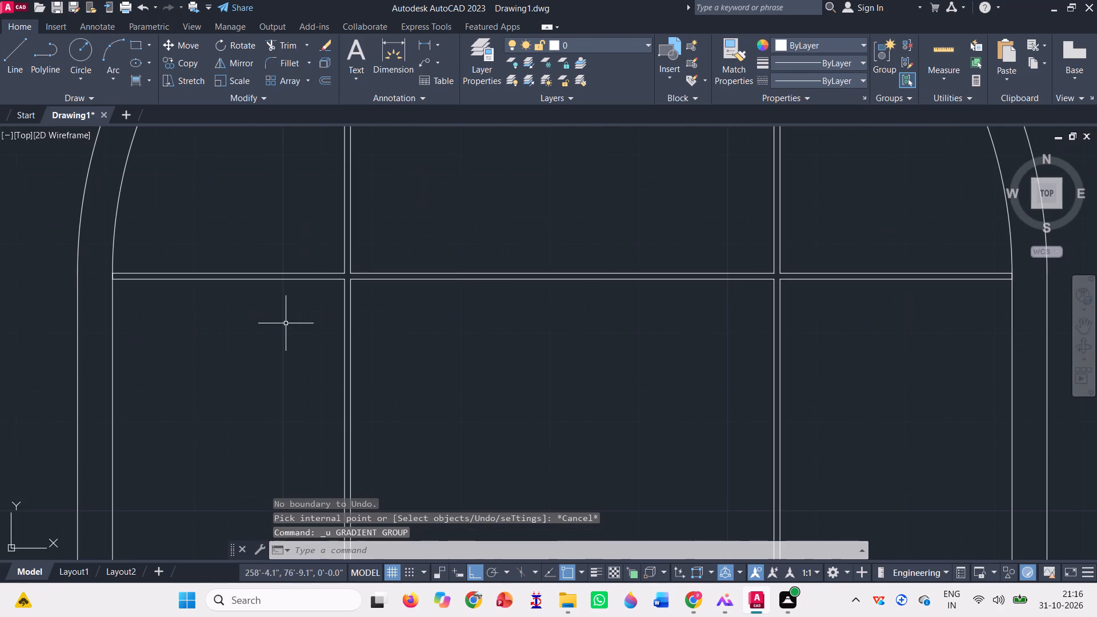
pyautogui.click(386, 337)
pyautogui.click(287, 241)
pyautogui.scroll(-3, 303, 271)
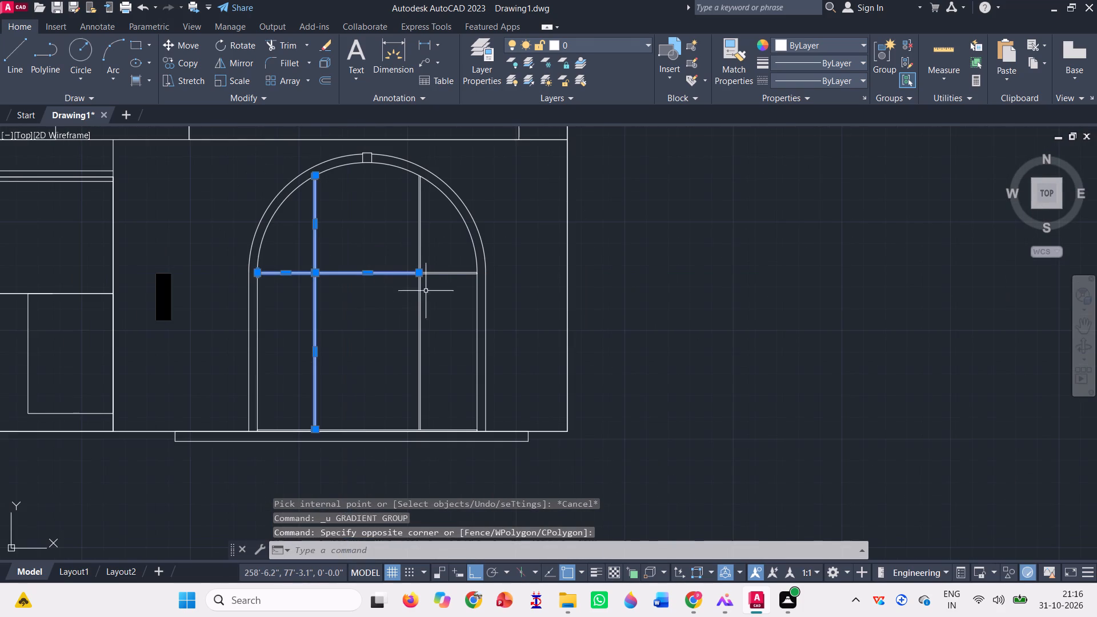
pyautogui.click(444, 297)
pyautogui.click(398, 238)
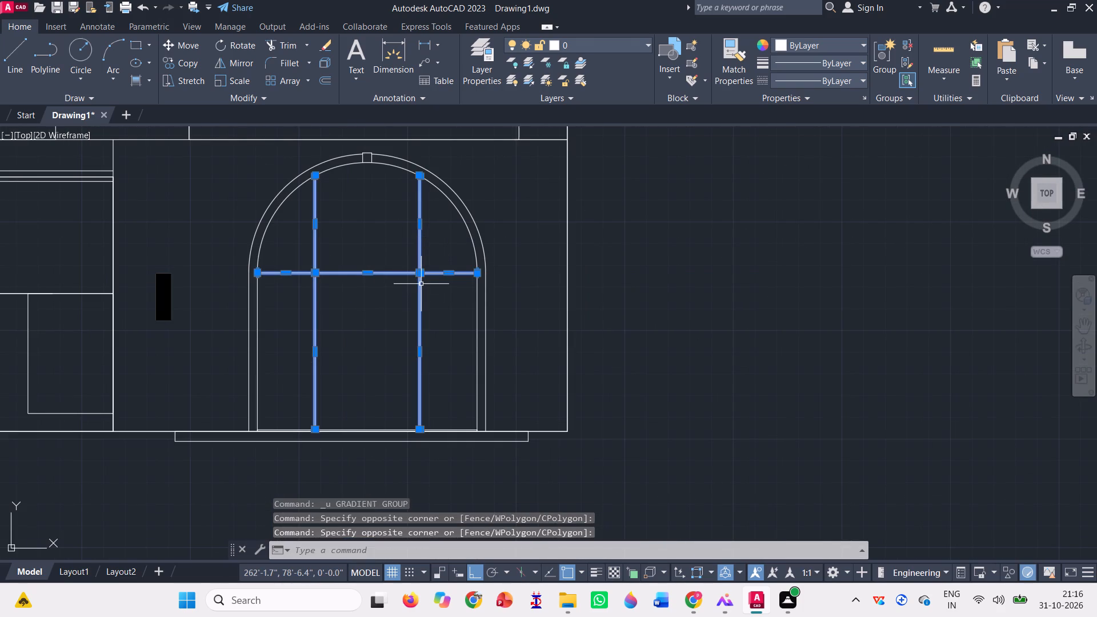
pyautogui.write('j')
pyautogui.press('space')
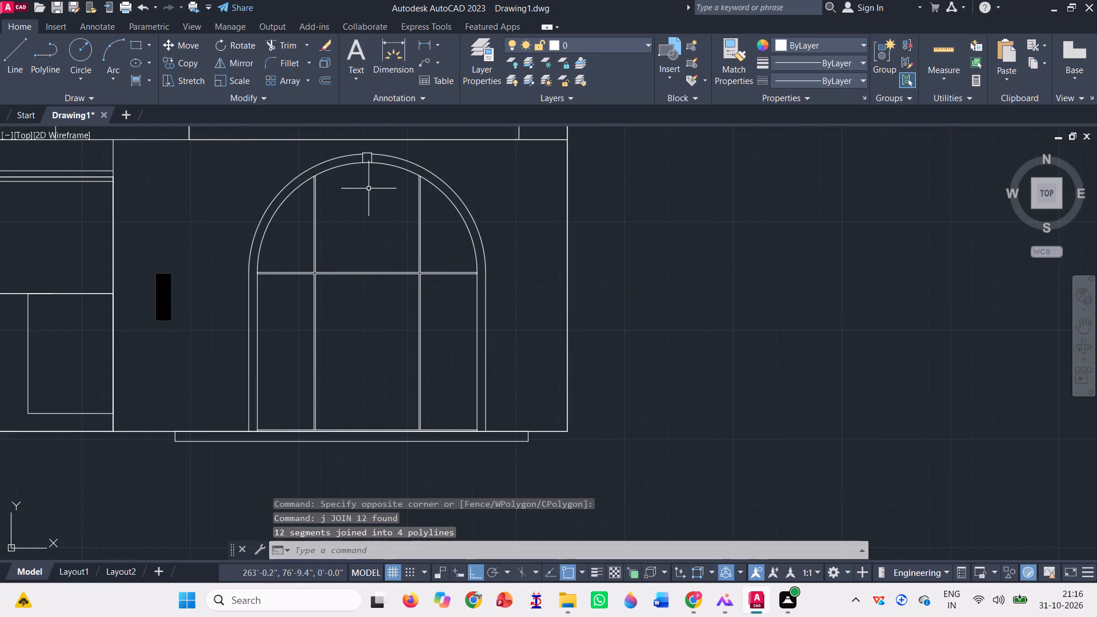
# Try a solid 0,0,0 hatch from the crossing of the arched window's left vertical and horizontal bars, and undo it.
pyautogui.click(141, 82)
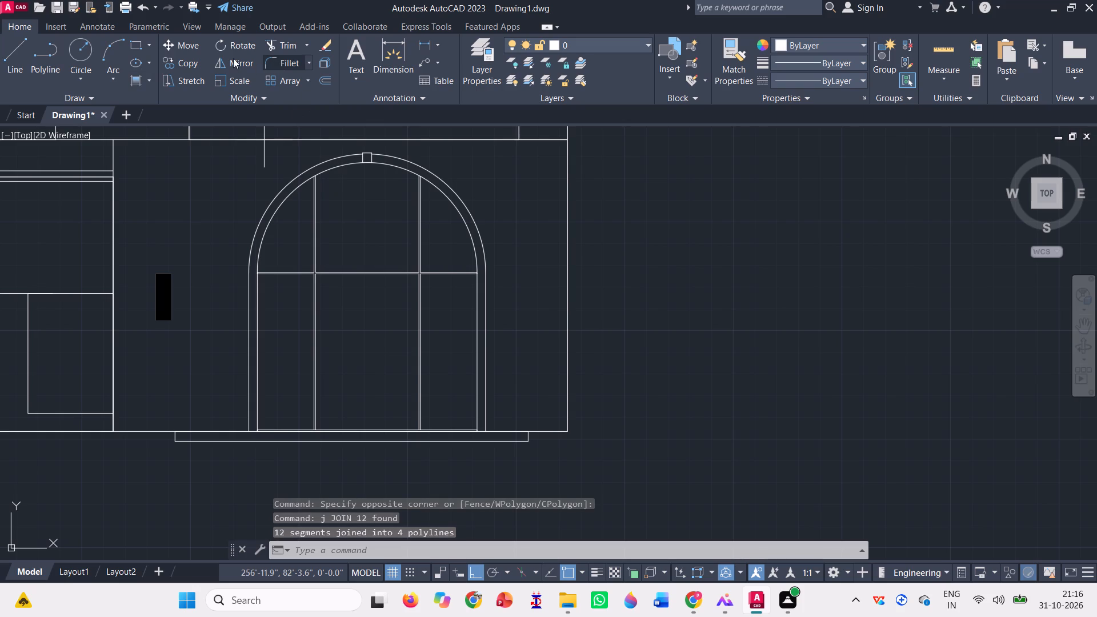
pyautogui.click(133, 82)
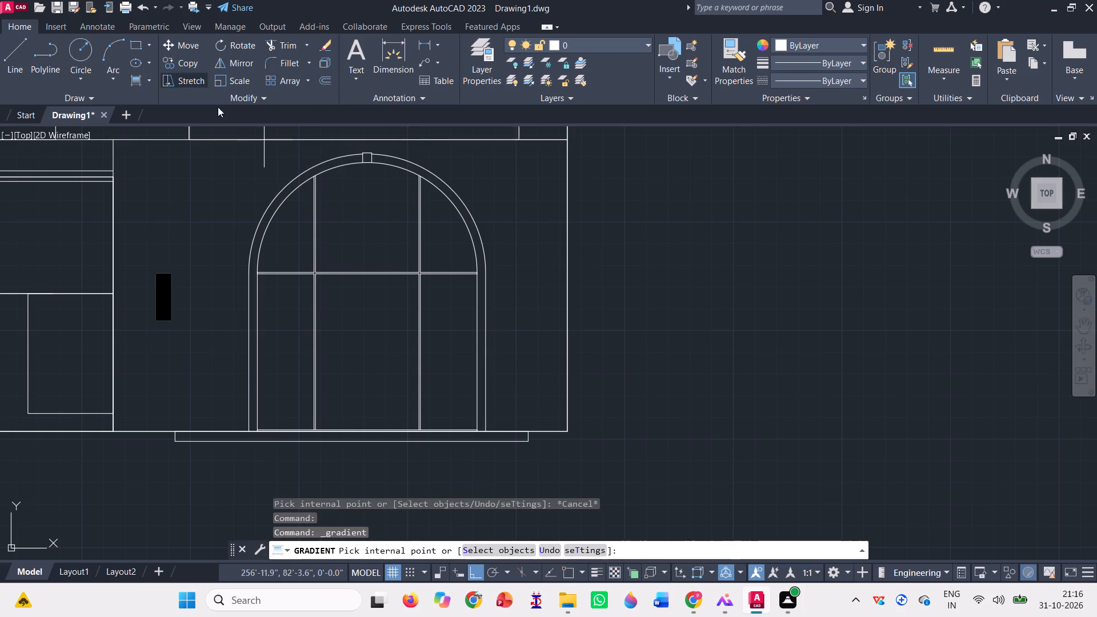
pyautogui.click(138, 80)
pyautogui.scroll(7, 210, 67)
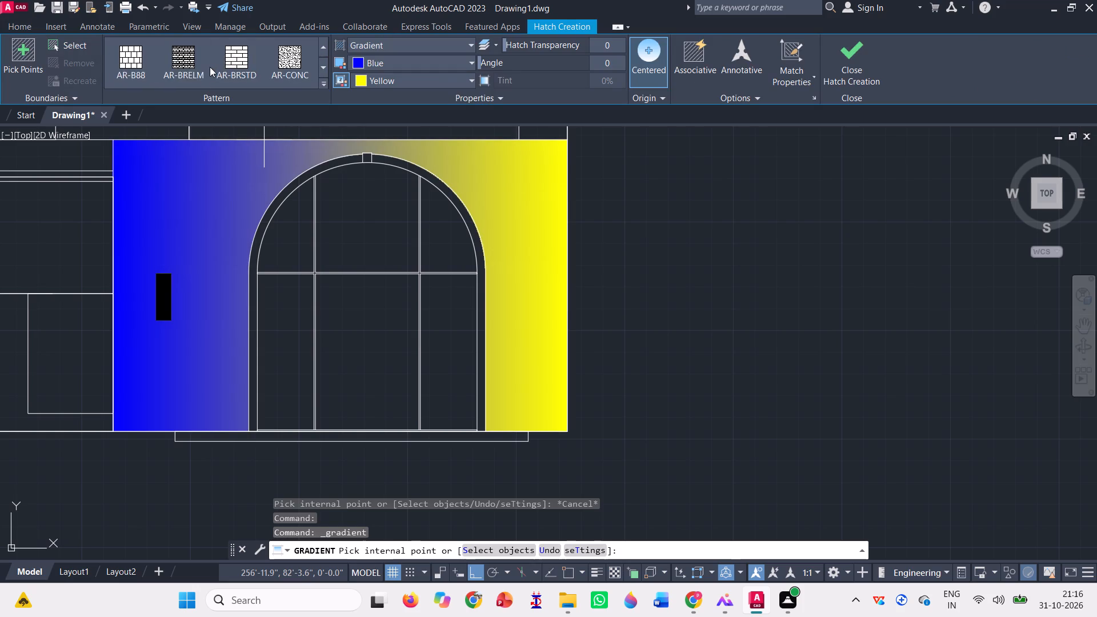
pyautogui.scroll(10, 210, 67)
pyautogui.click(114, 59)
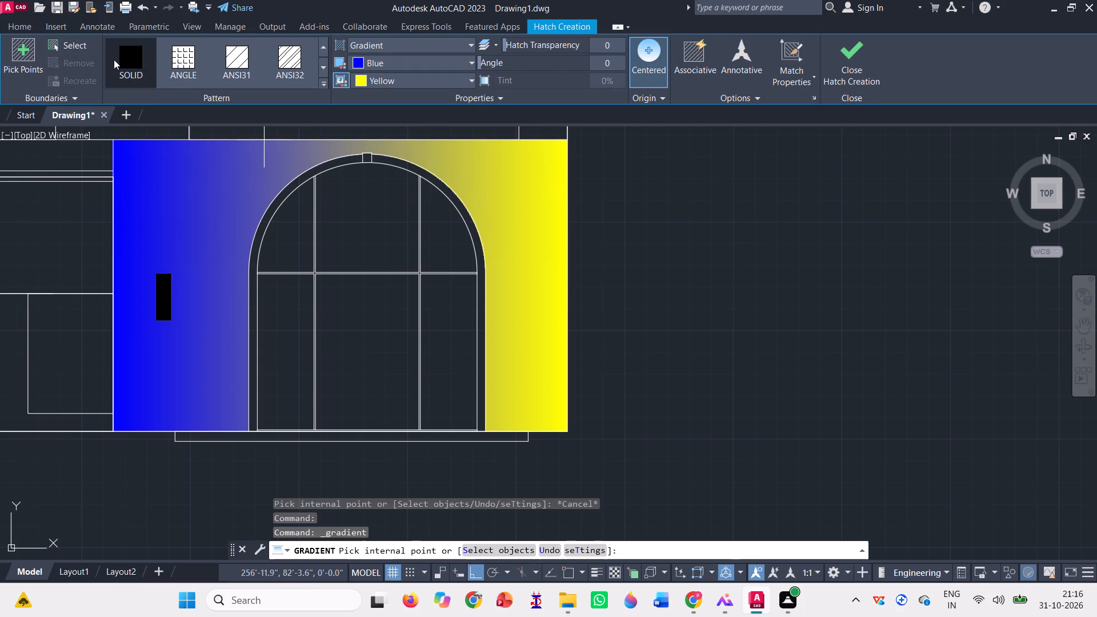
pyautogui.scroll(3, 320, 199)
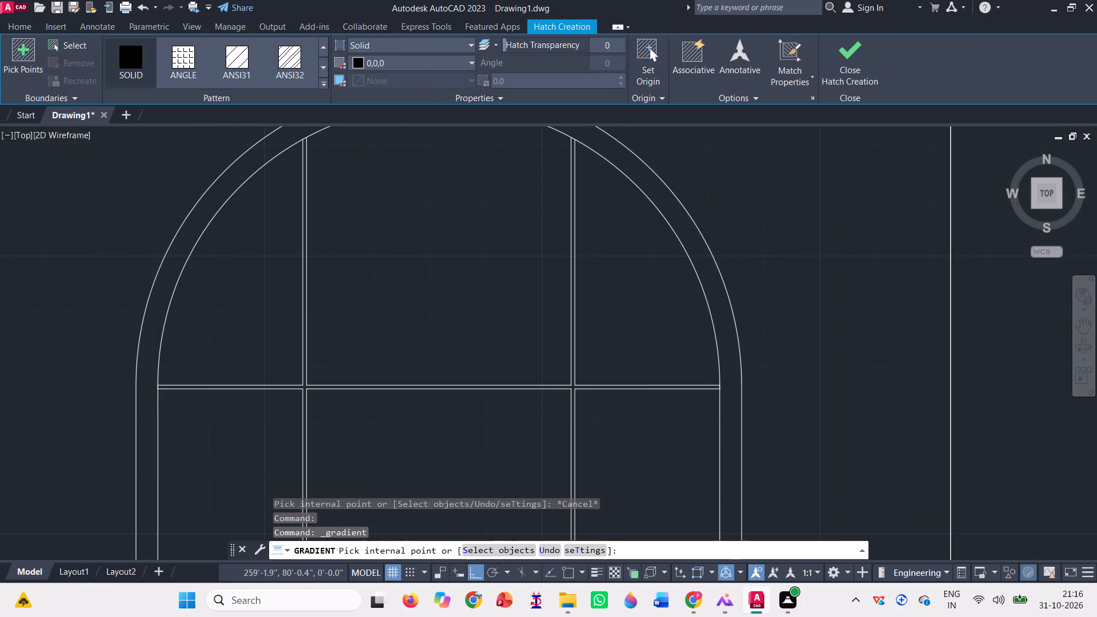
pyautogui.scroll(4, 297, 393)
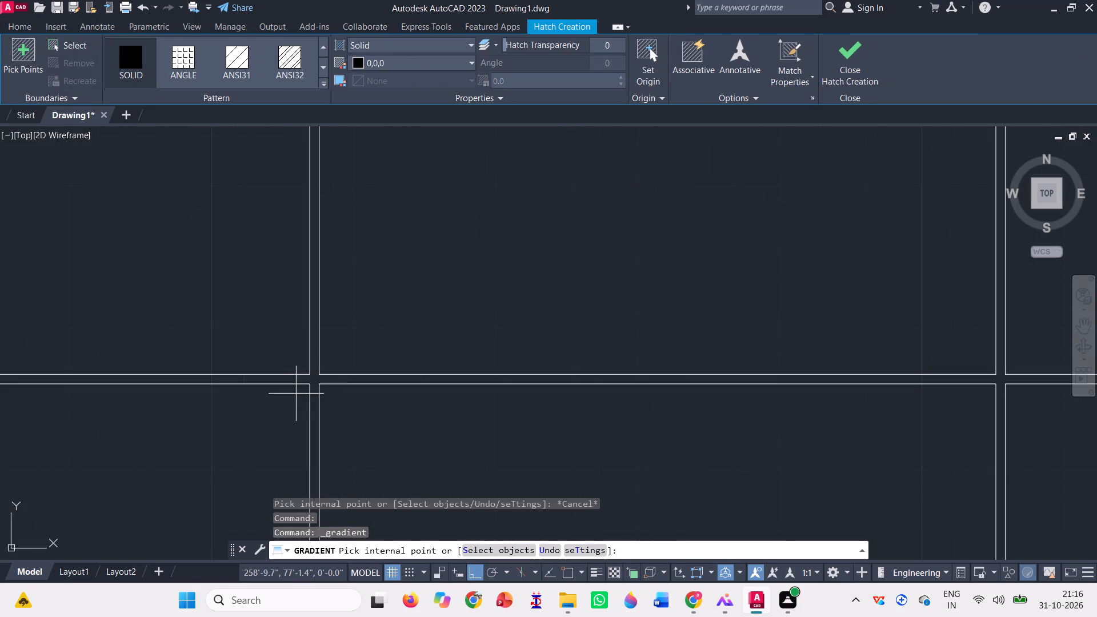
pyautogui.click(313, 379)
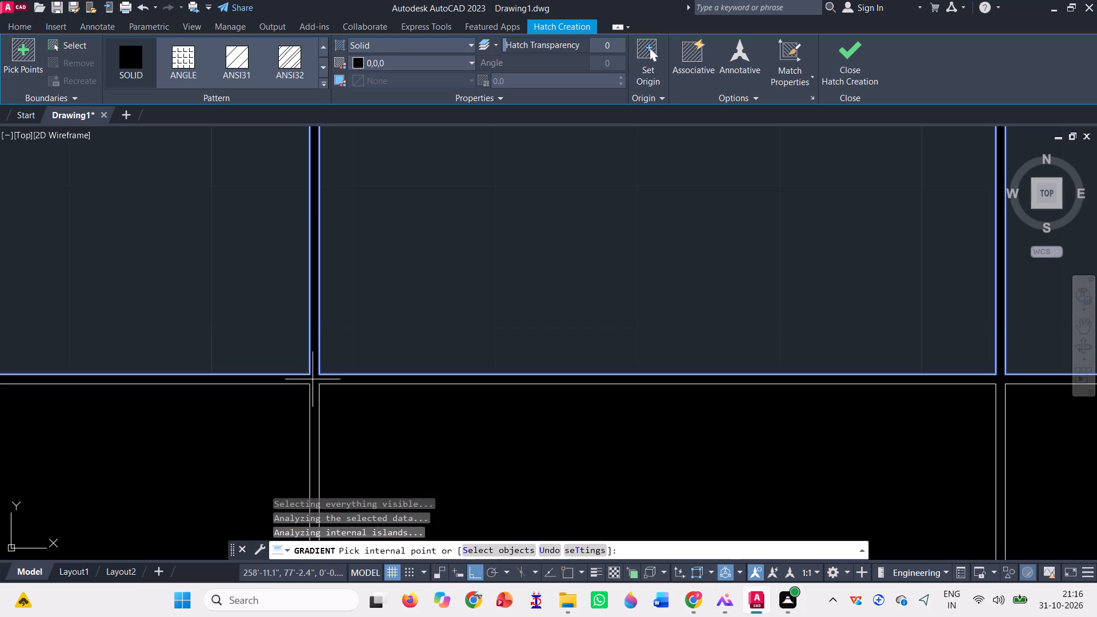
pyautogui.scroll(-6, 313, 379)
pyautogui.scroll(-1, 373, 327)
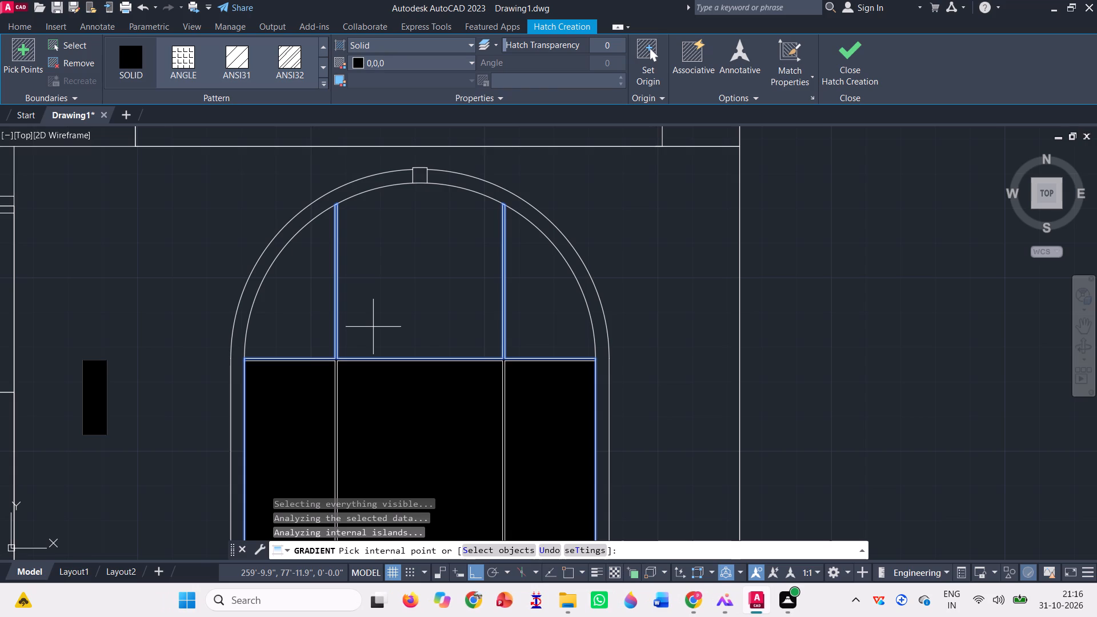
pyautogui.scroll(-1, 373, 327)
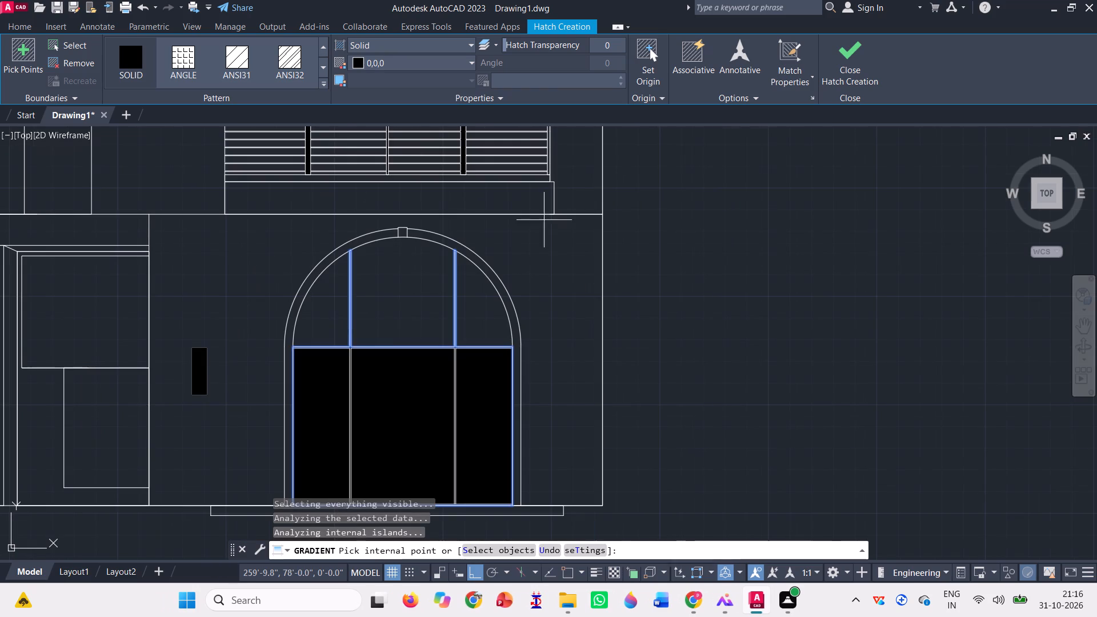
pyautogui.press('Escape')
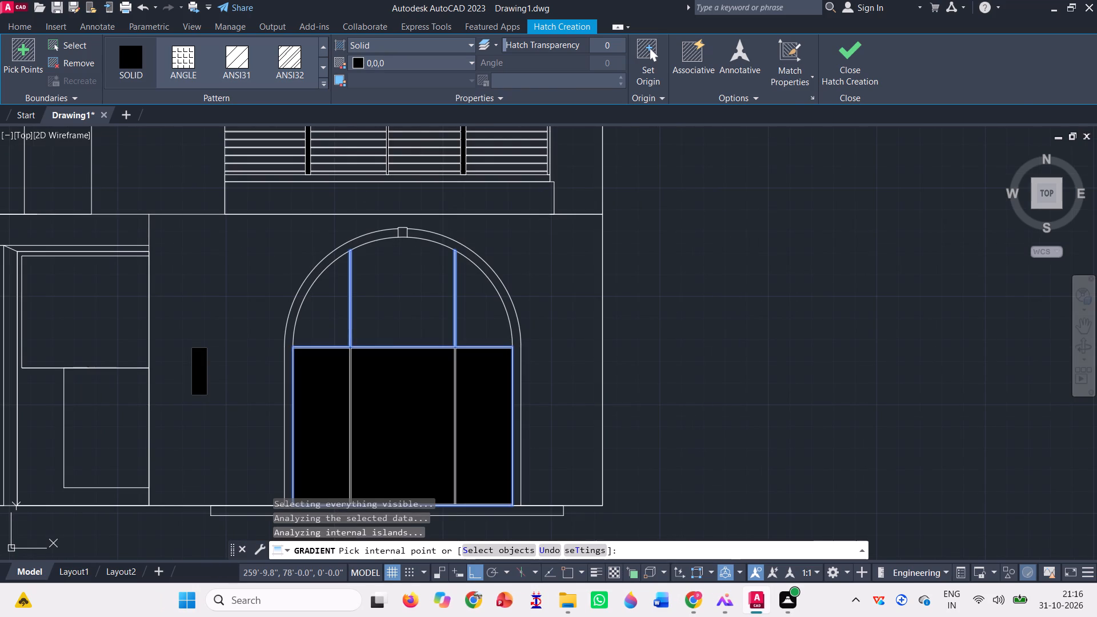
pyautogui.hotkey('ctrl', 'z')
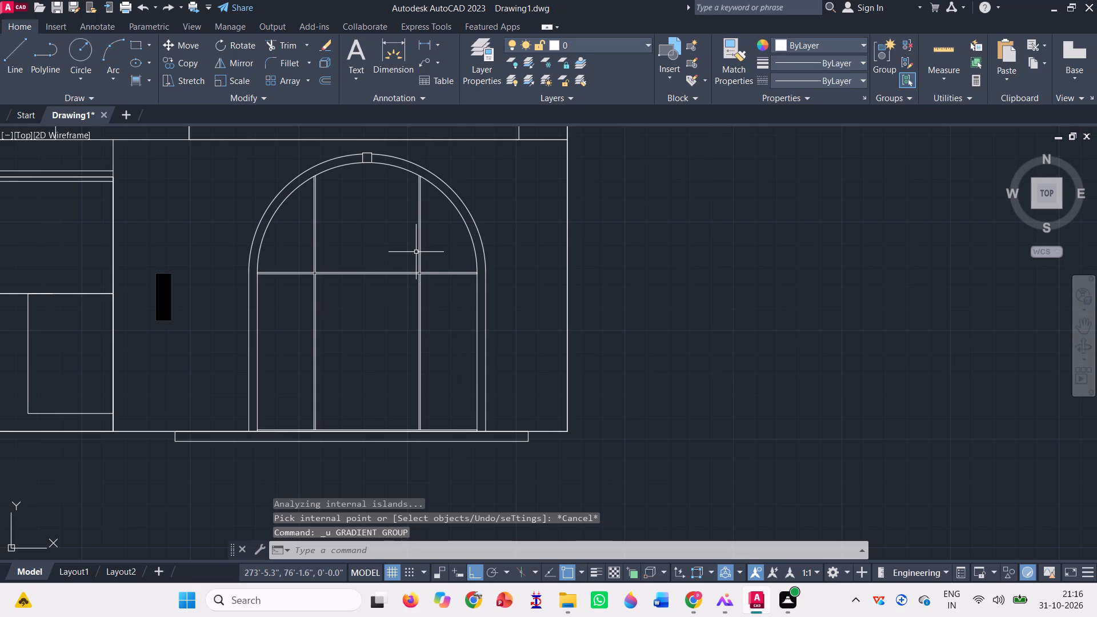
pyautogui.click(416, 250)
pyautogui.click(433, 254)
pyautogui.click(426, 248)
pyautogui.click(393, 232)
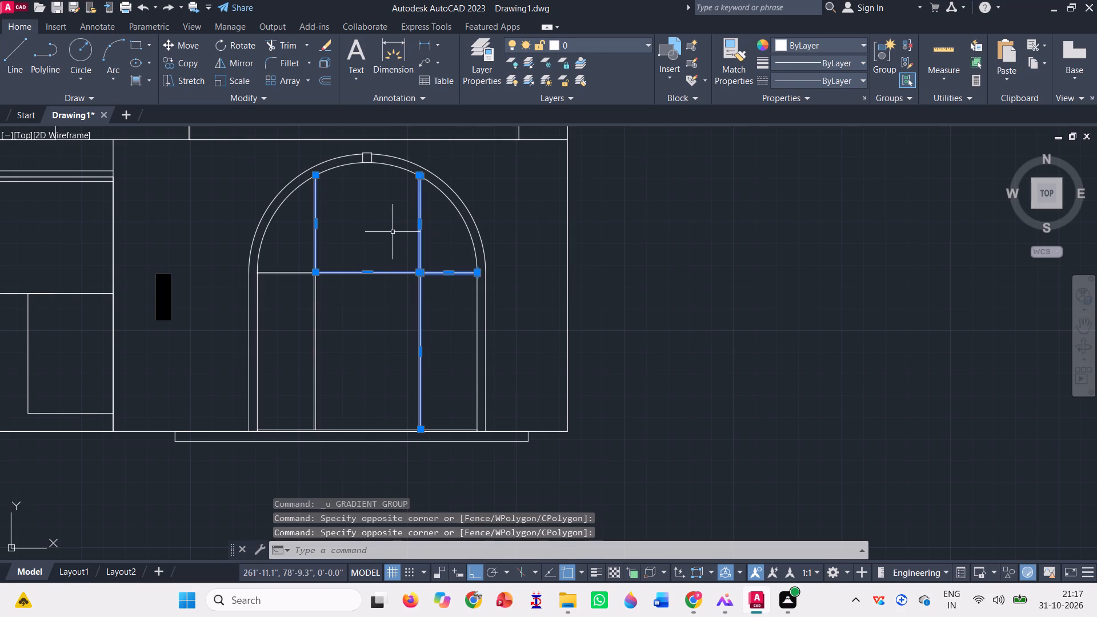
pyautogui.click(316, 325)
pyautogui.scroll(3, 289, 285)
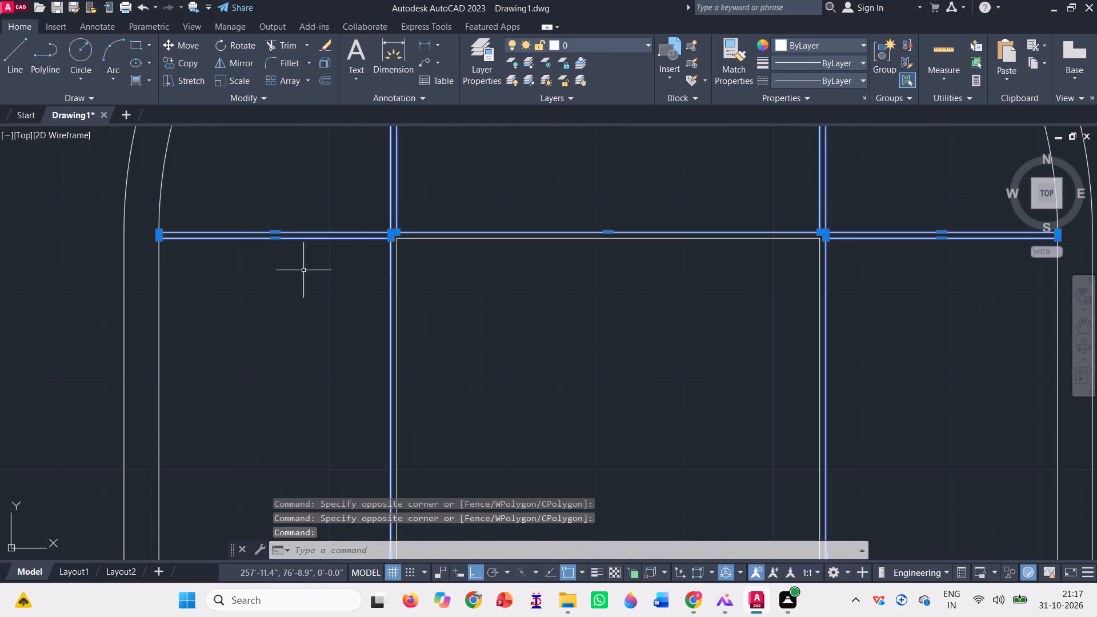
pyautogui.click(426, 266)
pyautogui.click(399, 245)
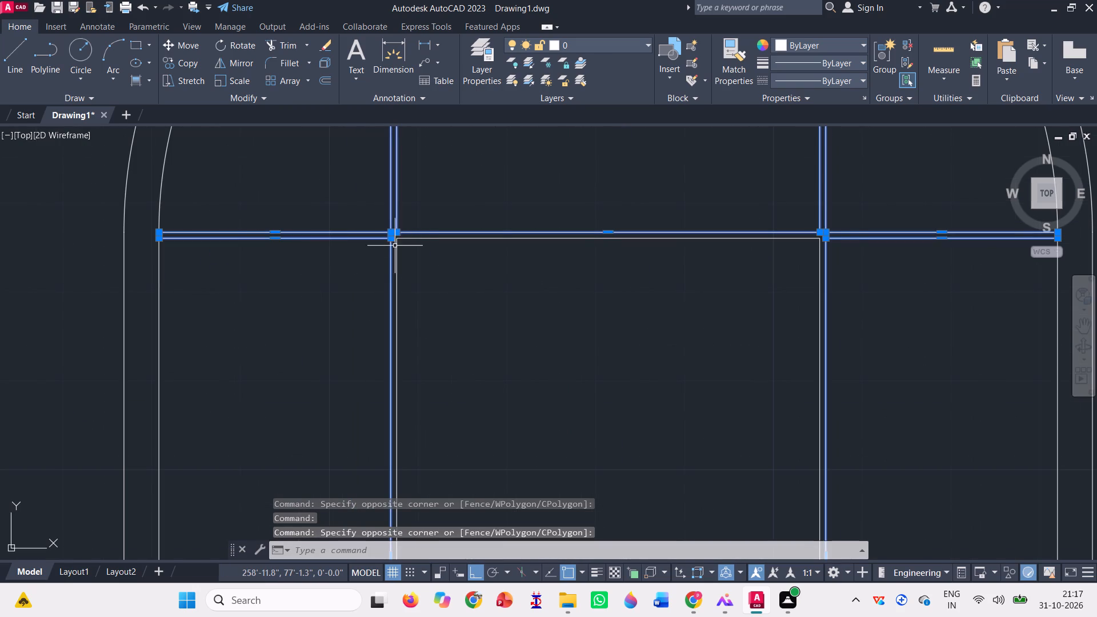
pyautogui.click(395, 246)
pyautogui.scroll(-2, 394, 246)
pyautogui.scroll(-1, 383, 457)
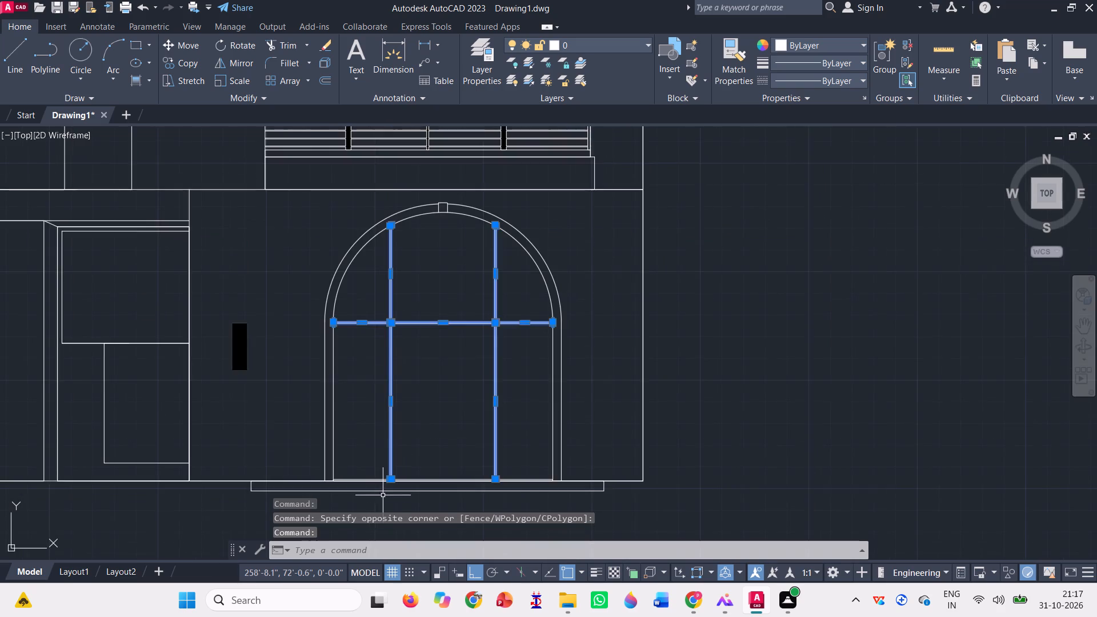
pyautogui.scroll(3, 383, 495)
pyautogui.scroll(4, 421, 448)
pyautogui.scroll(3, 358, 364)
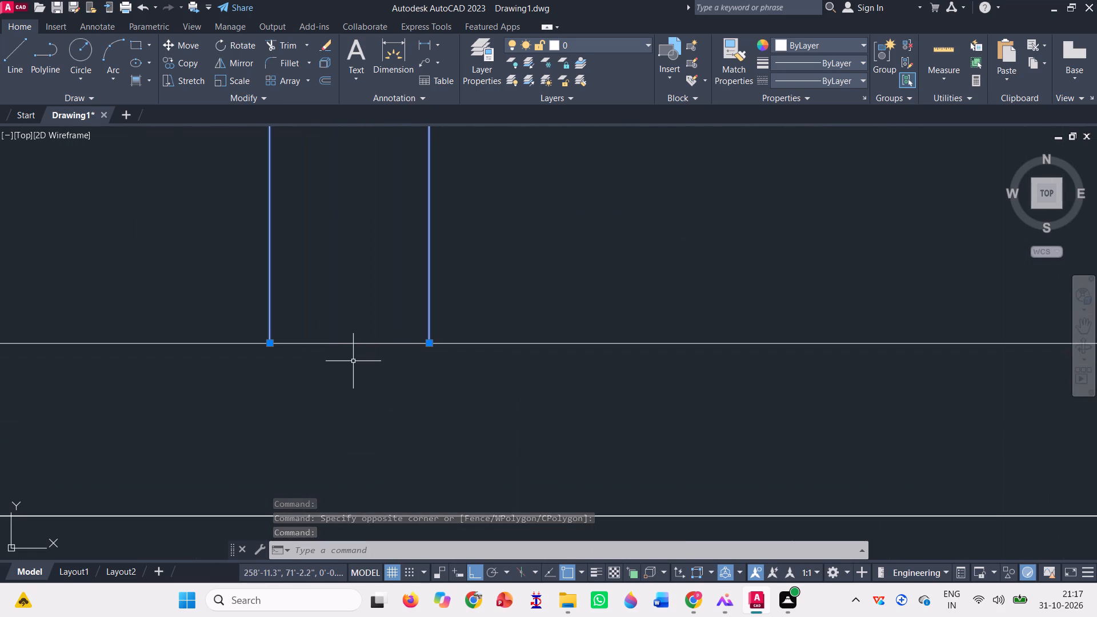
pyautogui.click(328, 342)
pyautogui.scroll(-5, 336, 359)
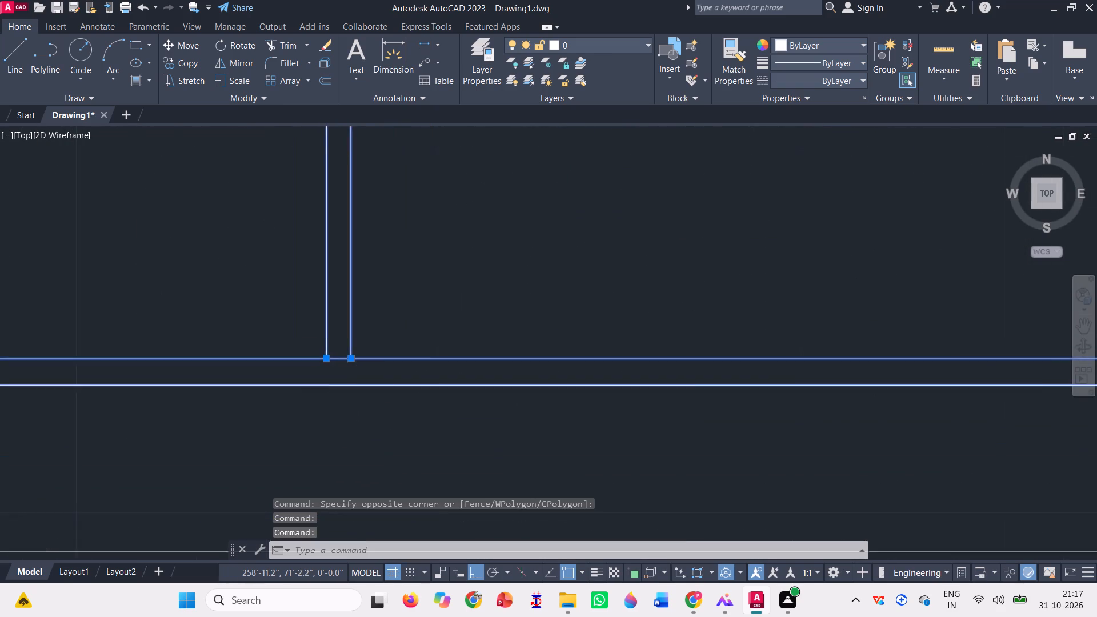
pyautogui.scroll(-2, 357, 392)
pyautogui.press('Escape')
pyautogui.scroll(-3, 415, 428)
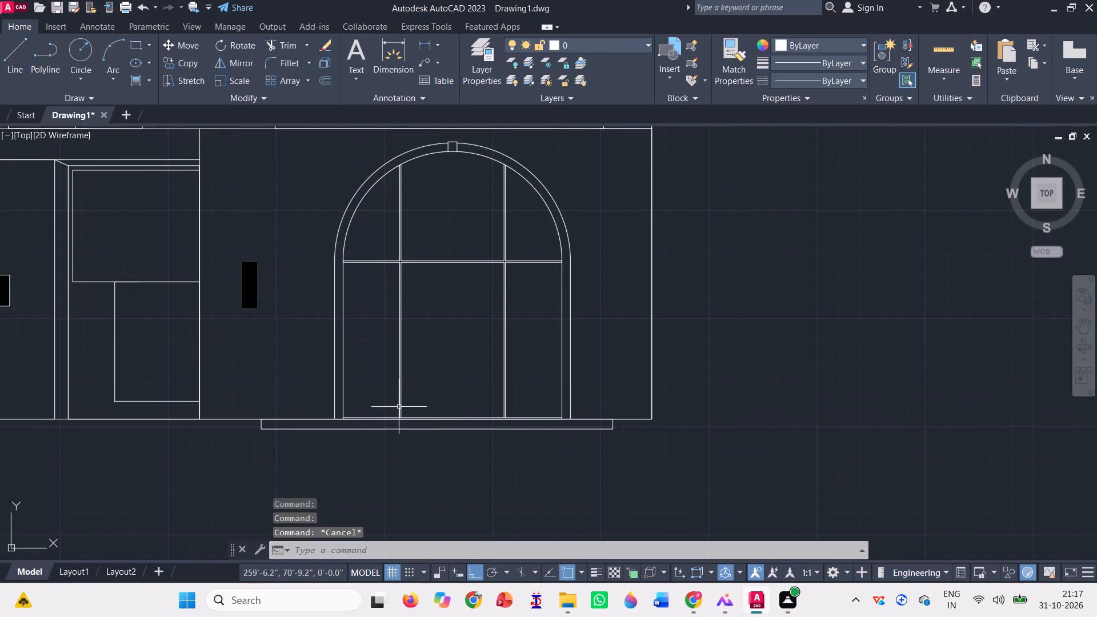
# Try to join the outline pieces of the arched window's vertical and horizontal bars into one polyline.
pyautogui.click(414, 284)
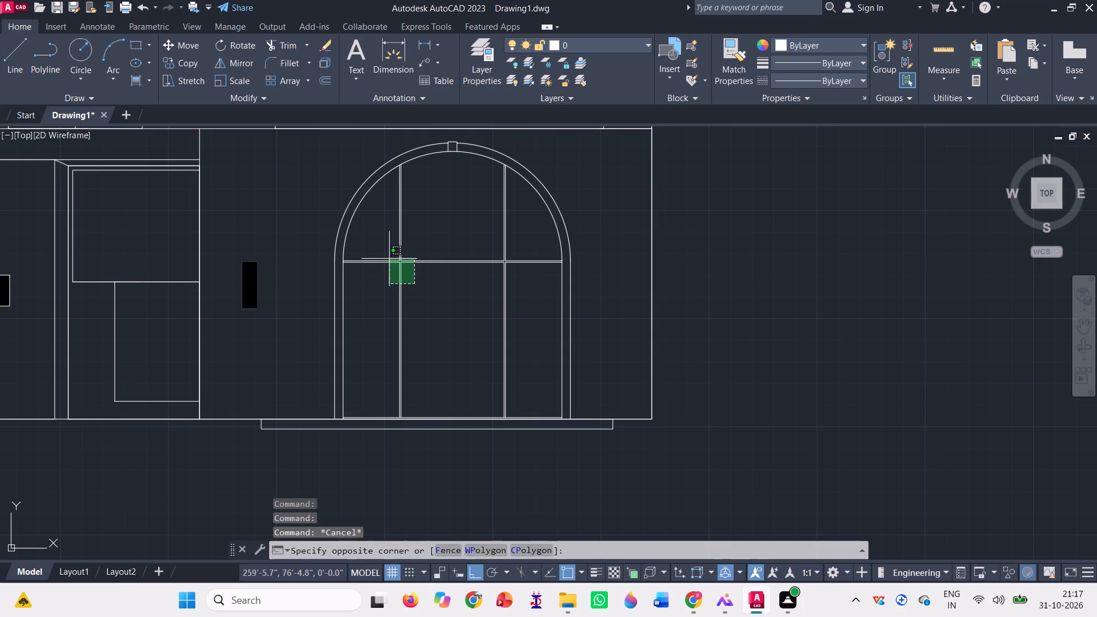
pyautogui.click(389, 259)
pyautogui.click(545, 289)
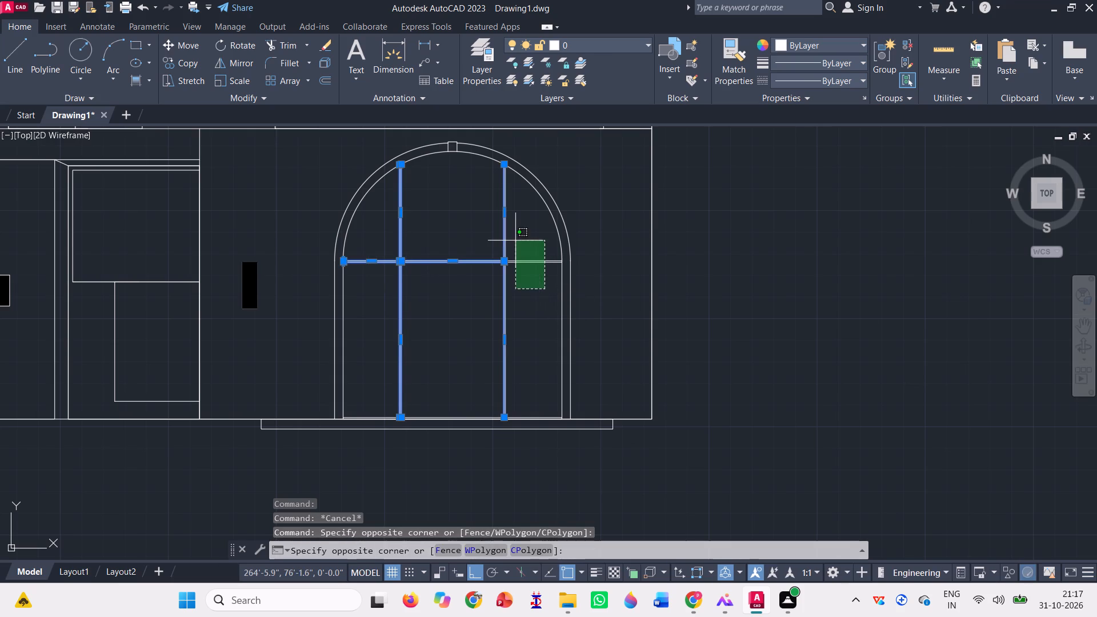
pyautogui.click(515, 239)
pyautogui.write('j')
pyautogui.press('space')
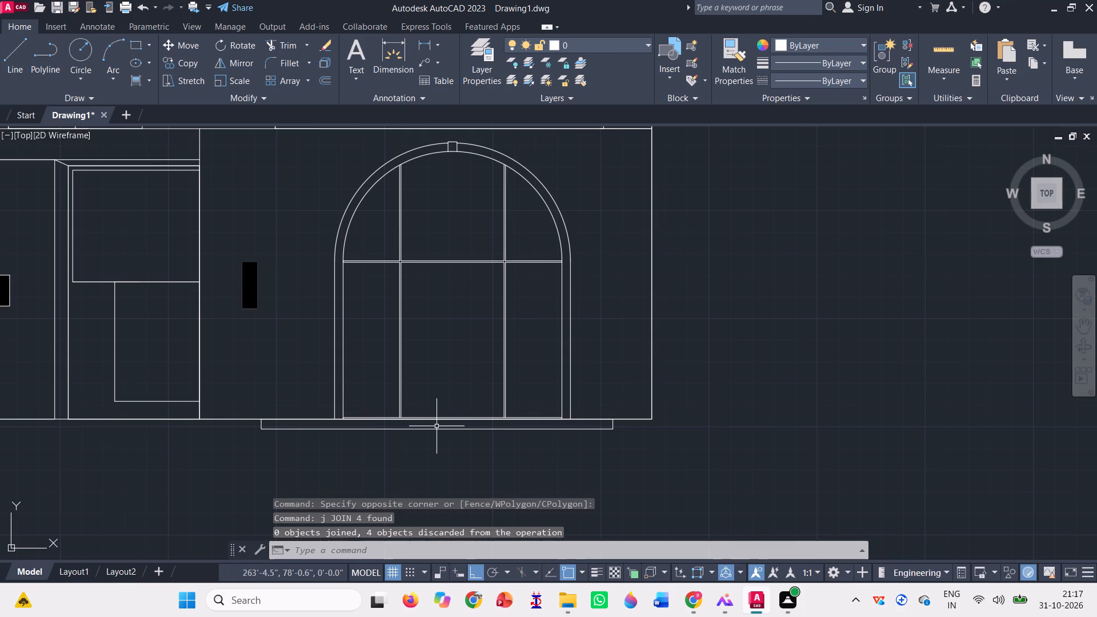
# Close the bottom end of the arched window's left vertical bar with a short horizontal line between its two edges.
pyautogui.press('l')
pyautogui.press('Return')
pyautogui.scroll(3, 424, 420)
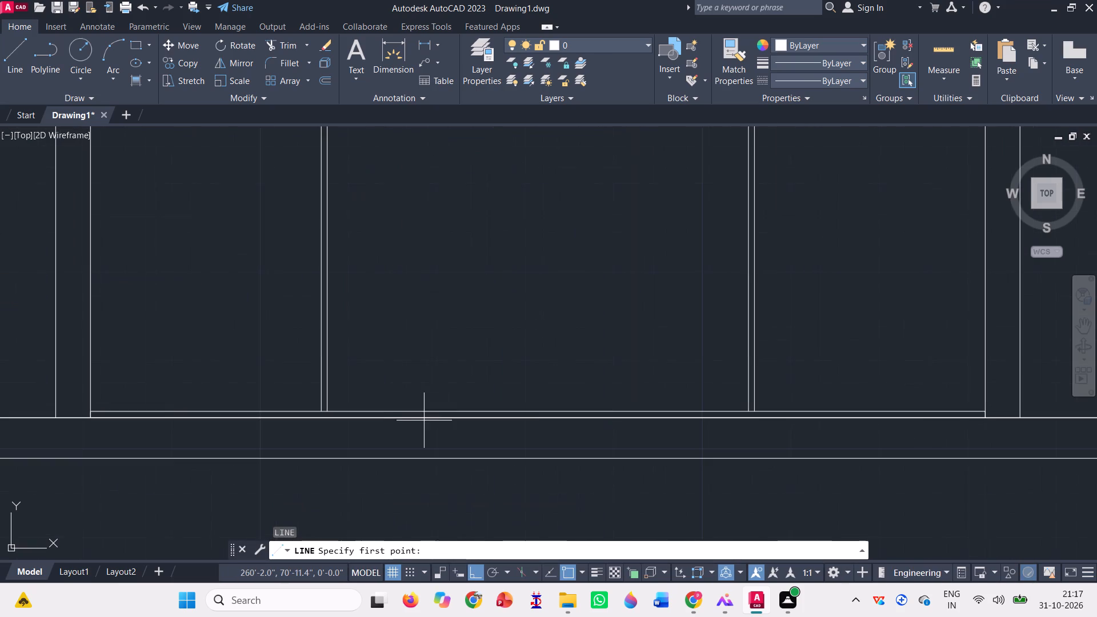
pyautogui.scroll(3, 273, 434)
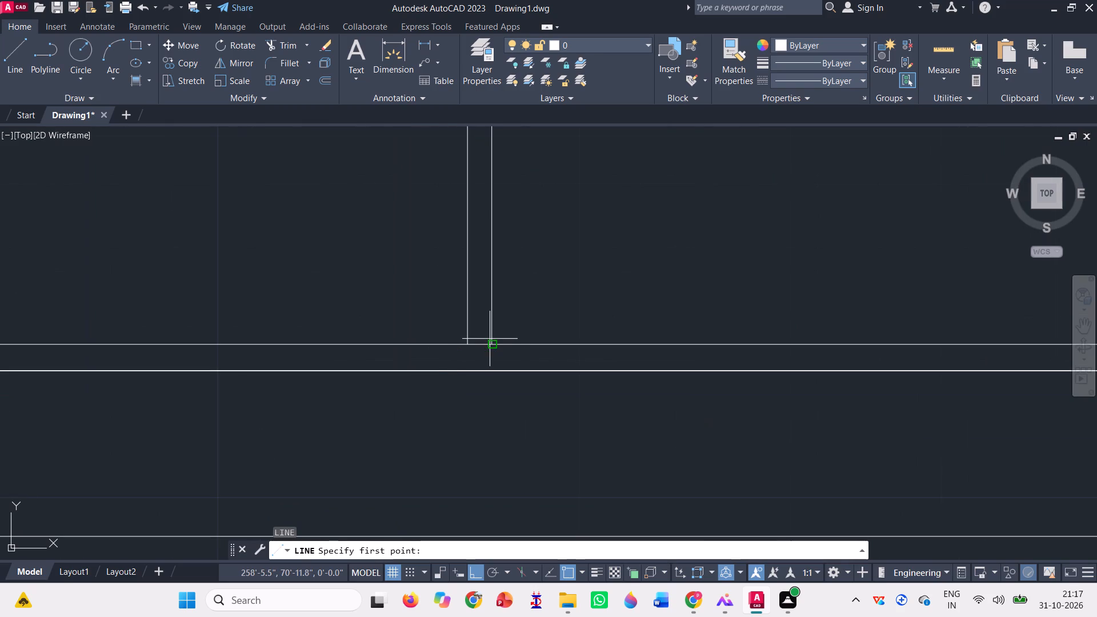
pyautogui.click(469, 343)
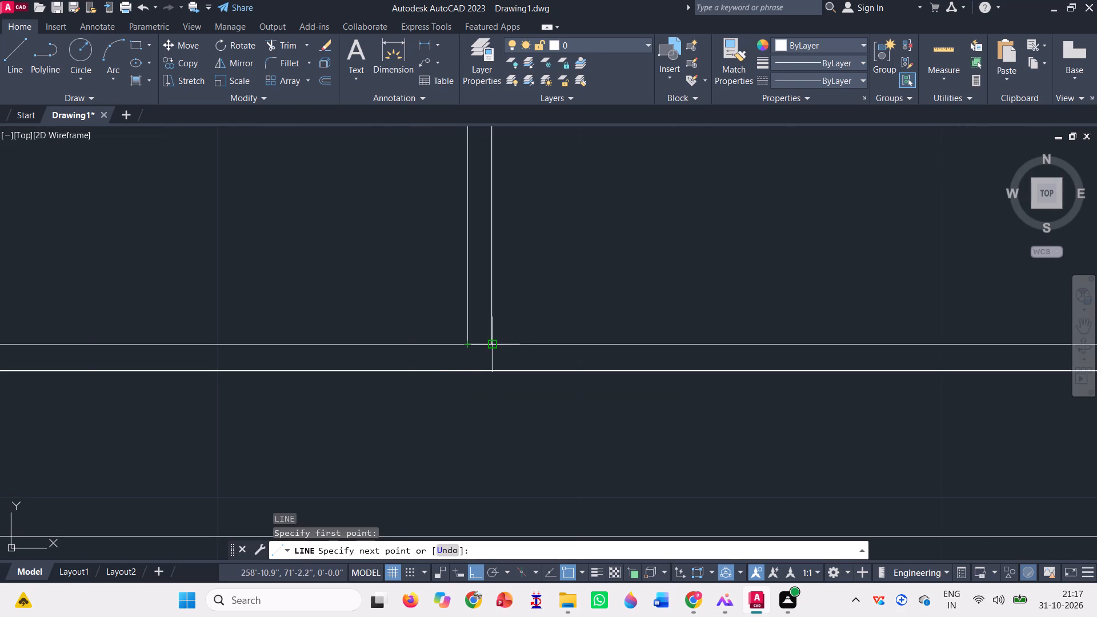
pyautogui.click(491, 344)
pyautogui.scroll(-4, 381, 349)
pyautogui.press('space')
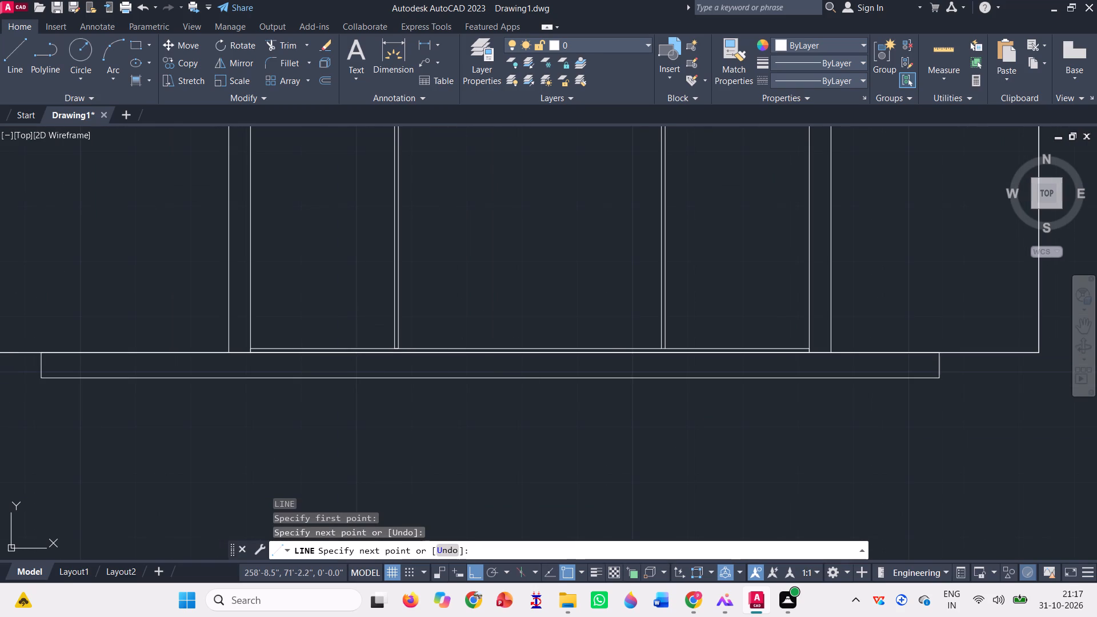
# Close the bottom end of the arched window's right vertical bar with a short horizontal line between its two edges.
pyautogui.press('l')
pyautogui.press('Return')
pyautogui.scroll(2, 697, 348)
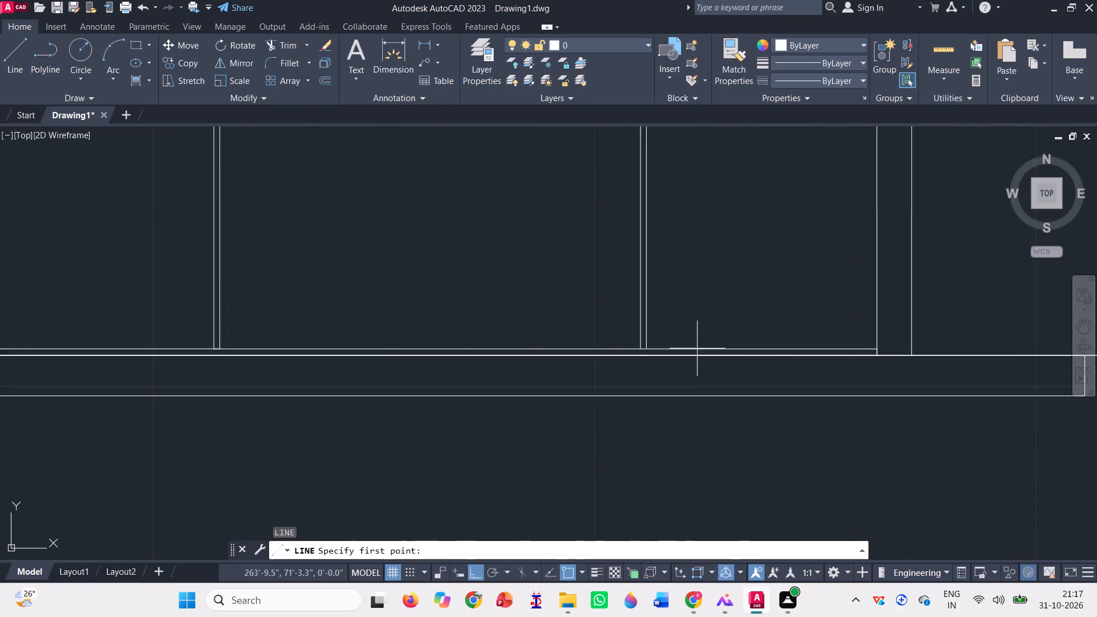
pyautogui.scroll(1, 697, 348)
pyautogui.scroll(2, 573, 365)
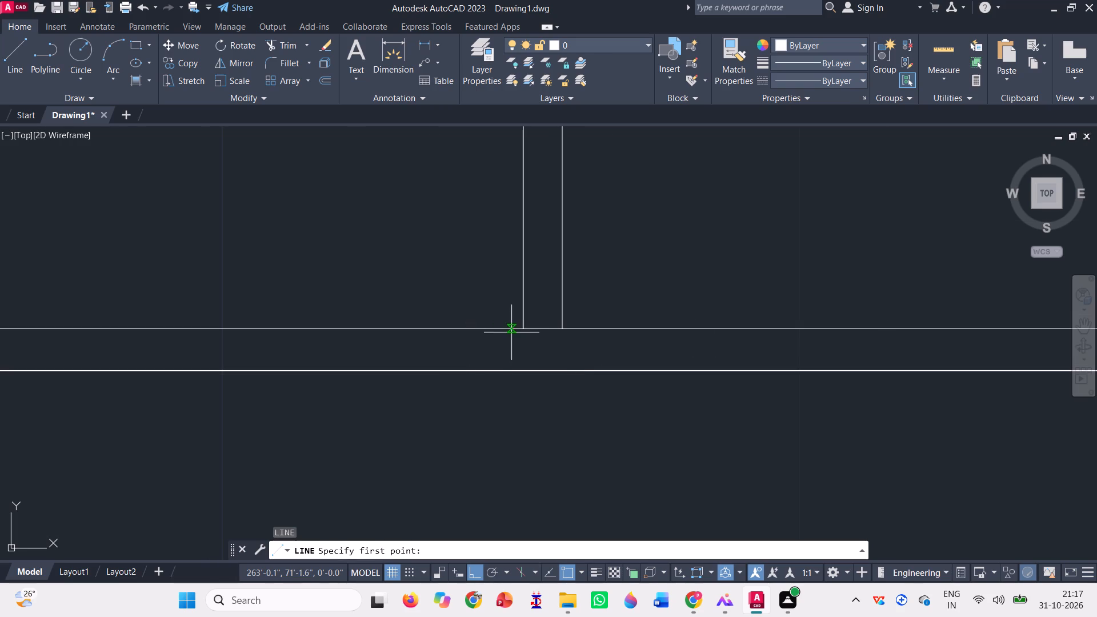
pyautogui.click(523, 332)
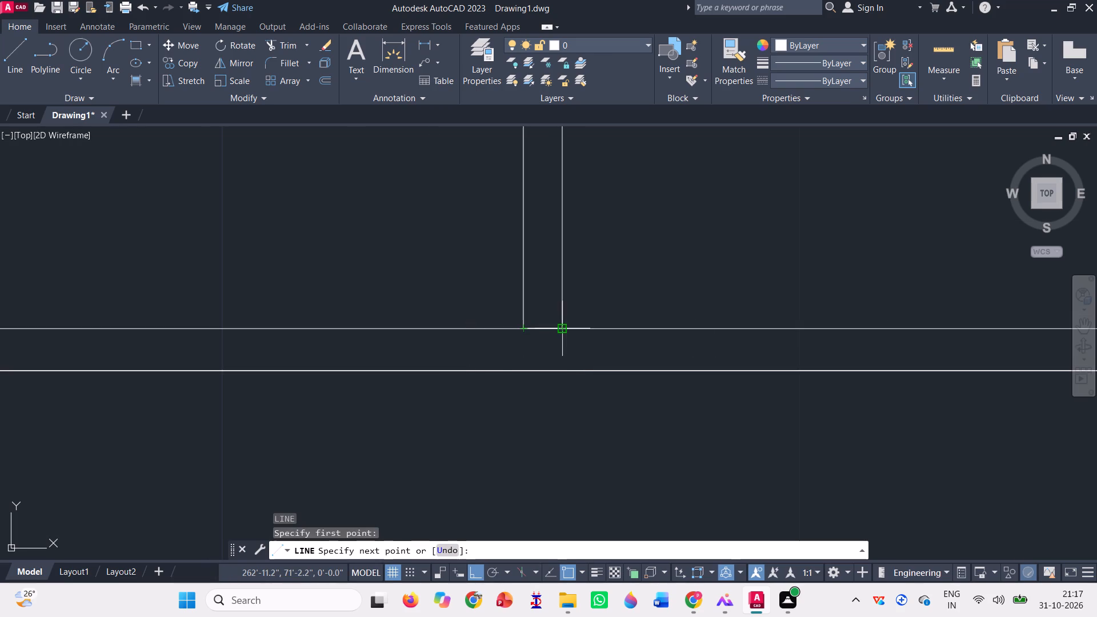
pyautogui.click(562, 326)
pyautogui.scroll(-6, 559, 330)
pyautogui.press('space')
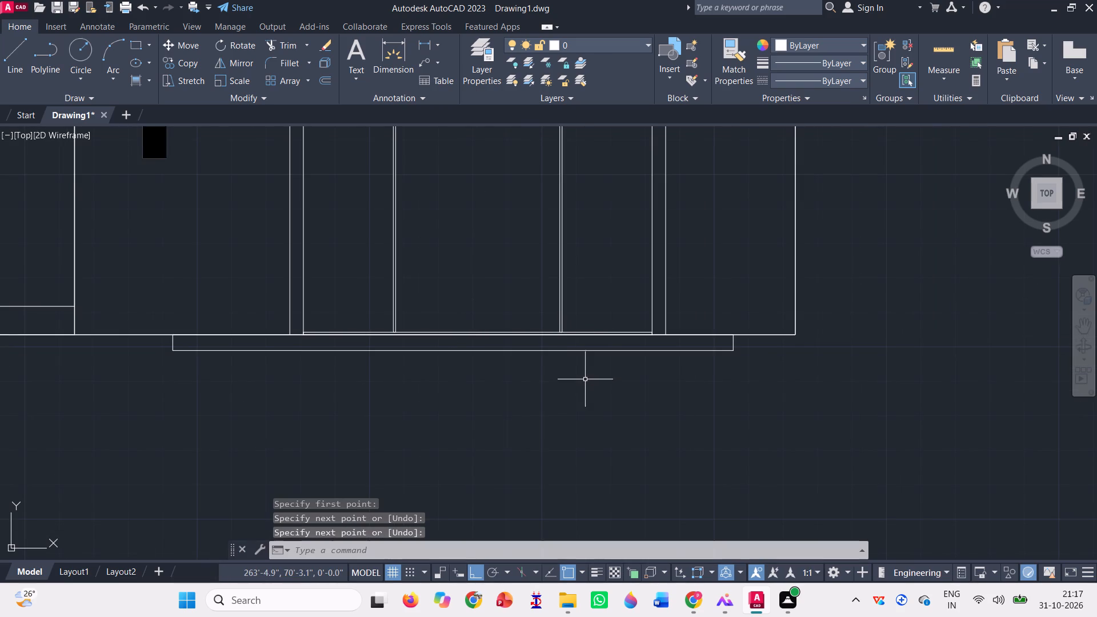
# Join the two bottom closing lines with the outlines of the arched window's bars.
pyautogui.scroll(7, 570, 331)
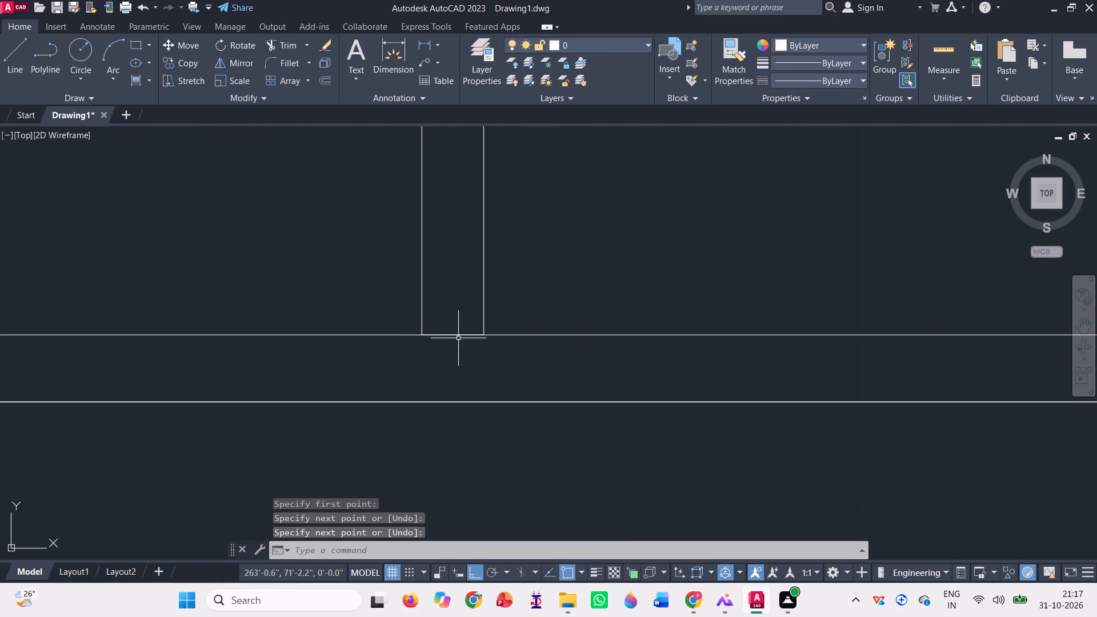
pyautogui.click(455, 335)
pyautogui.click(517, 282)
pyautogui.click(361, 226)
pyautogui.scroll(-2, 571, 271)
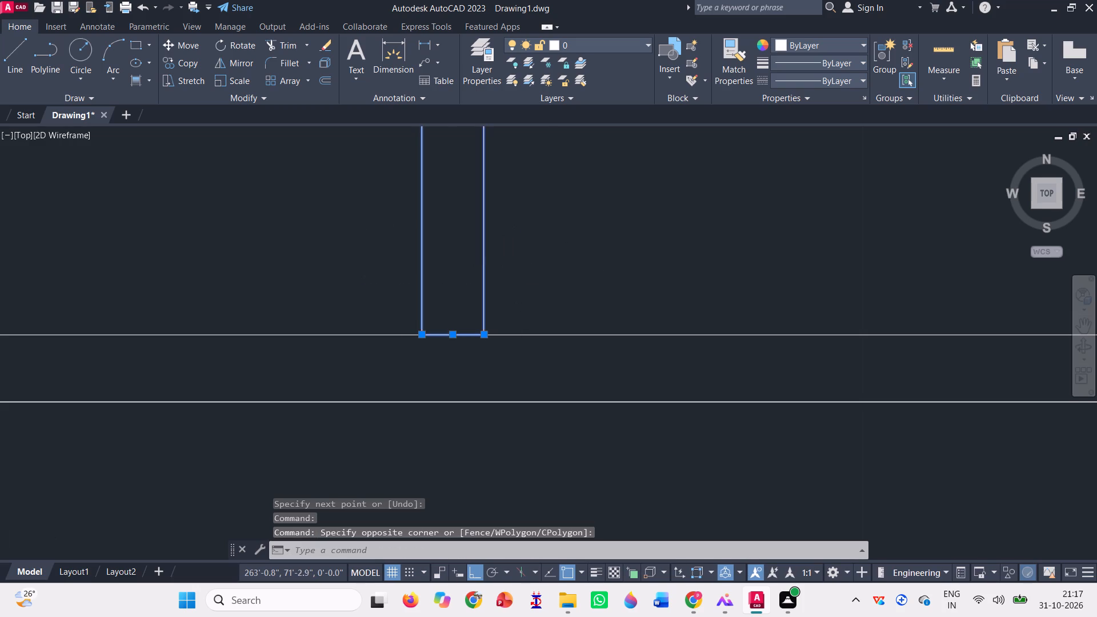
pyautogui.scroll(-4, 571, 271)
pyautogui.scroll(3, 130, 297)
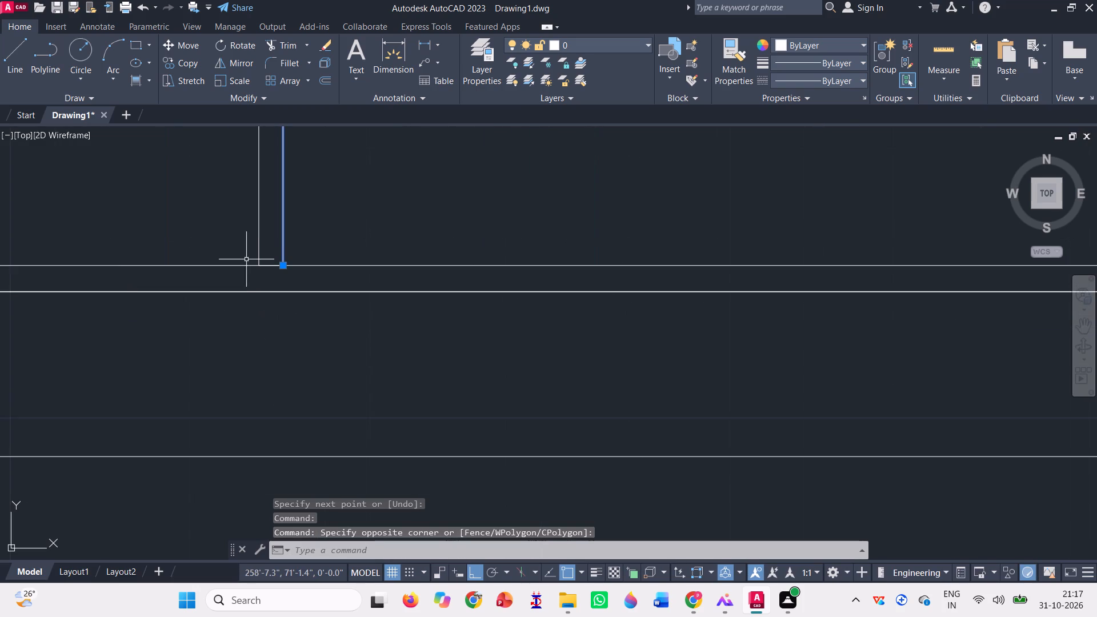
pyautogui.scroll(3, 286, 246)
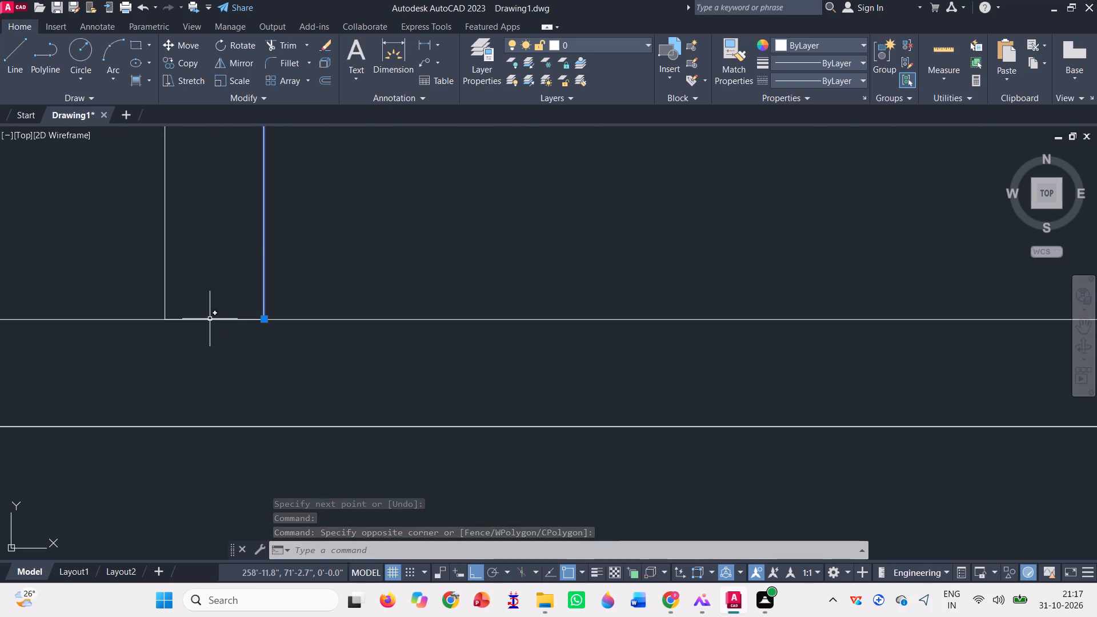
pyautogui.click(211, 319)
pyautogui.click(206, 264)
pyautogui.click(126, 204)
pyautogui.scroll(-1, 291, 339)
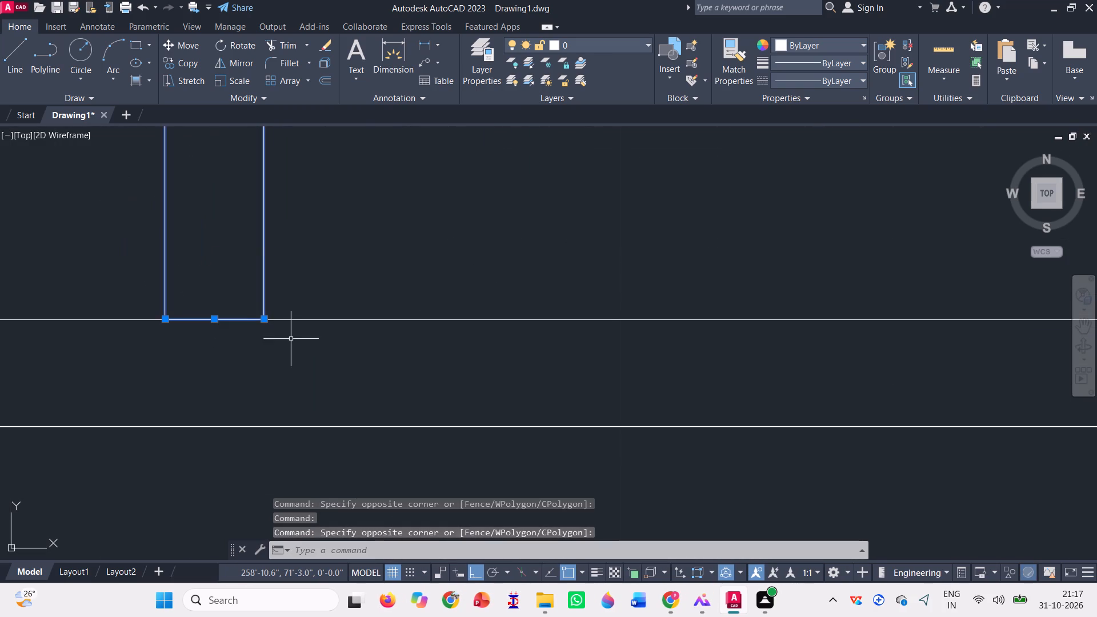
pyautogui.scroll(-10, 291, 339)
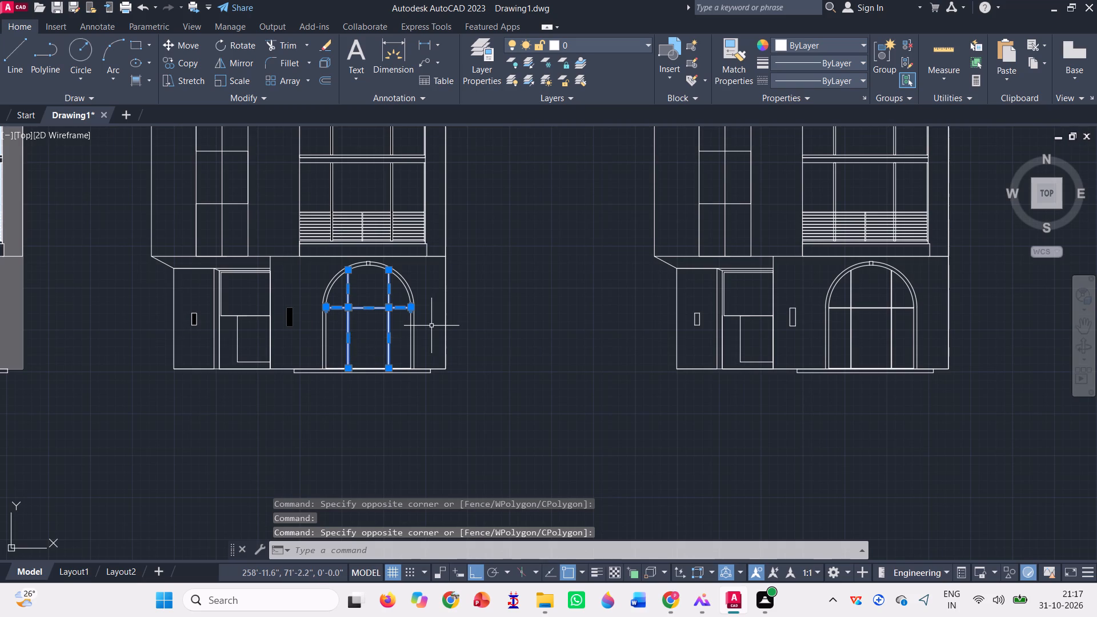
pyautogui.write('j')
pyautogui.press('space')
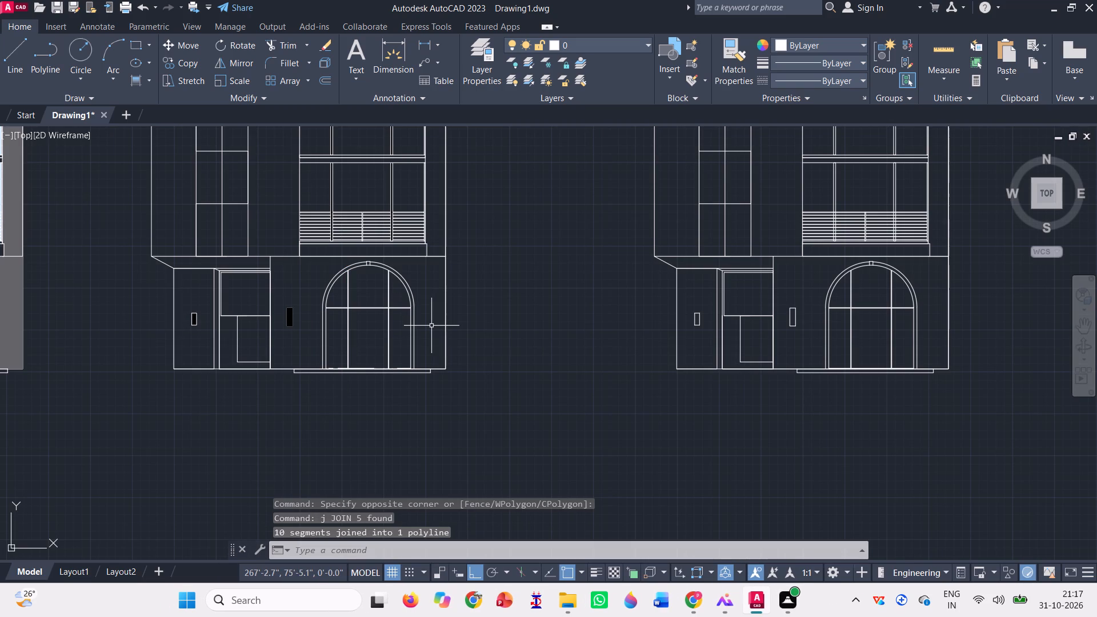
# Fill the connected vertical and horizontal bars of the arched window with a solid 0,0,0 hatch.
pyautogui.click(135, 82)
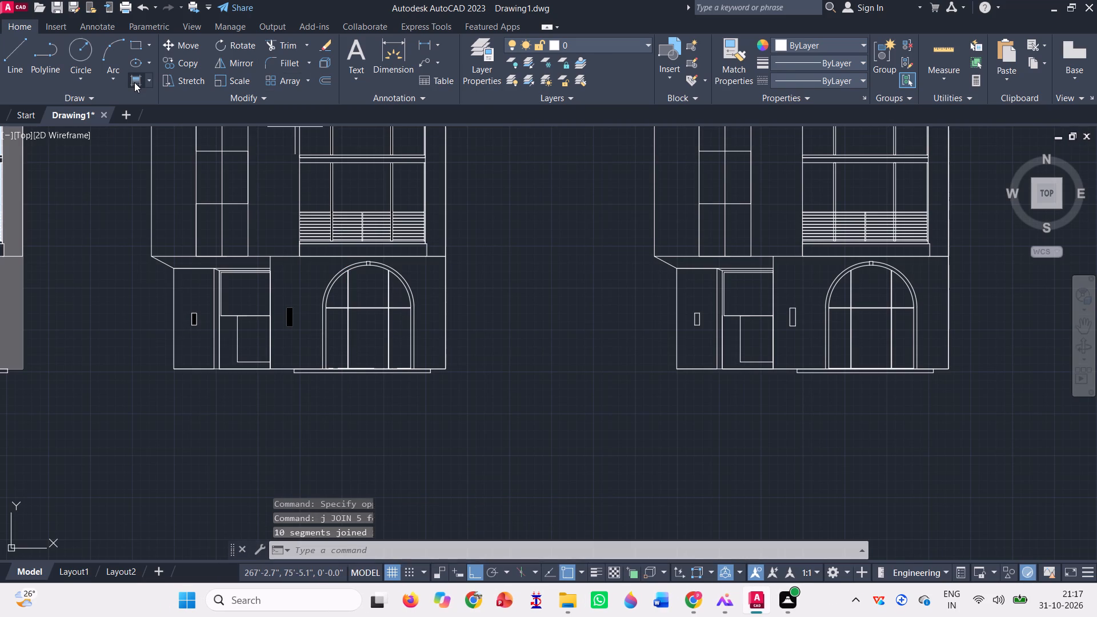
pyautogui.scroll(10, 175, 79)
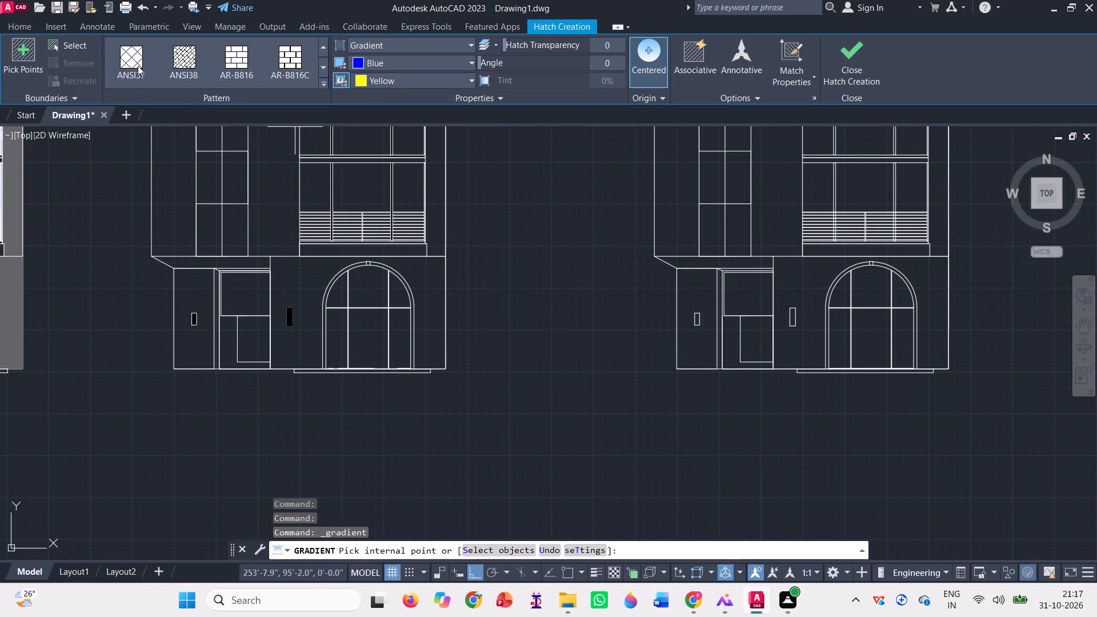
pyautogui.scroll(7, 137, 64)
pyautogui.click(137, 64)
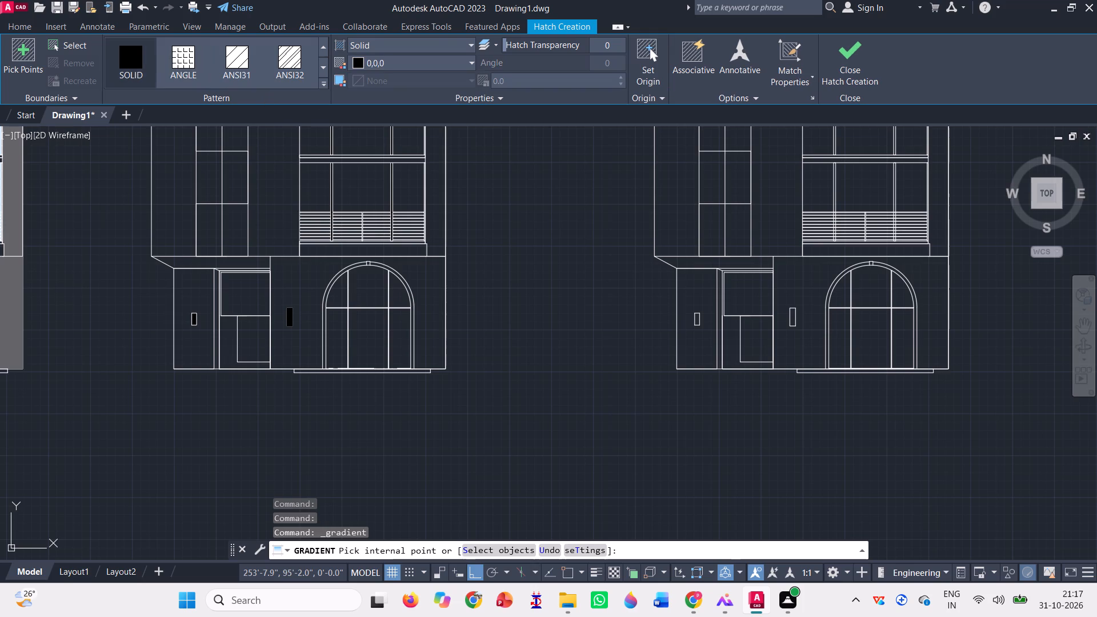
pyautogui.scroll(3, 351, 301)
pyautogui.scroll(1, 306, 346)
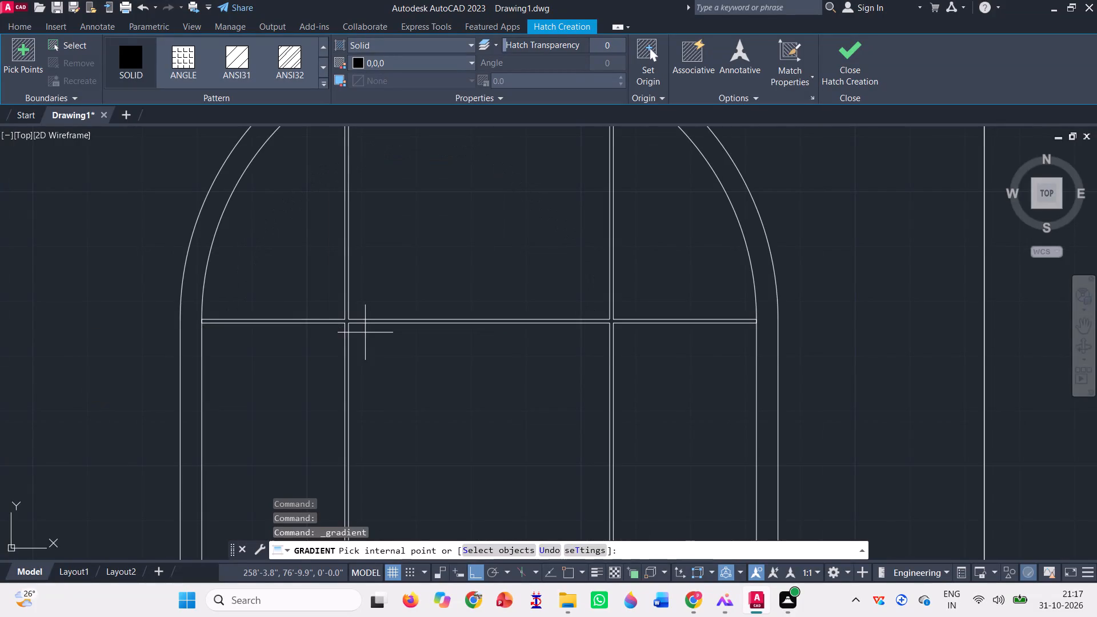
pyautogui.scroll(3, 365, 331)
pyautogui.scroll(3, 311, 307)
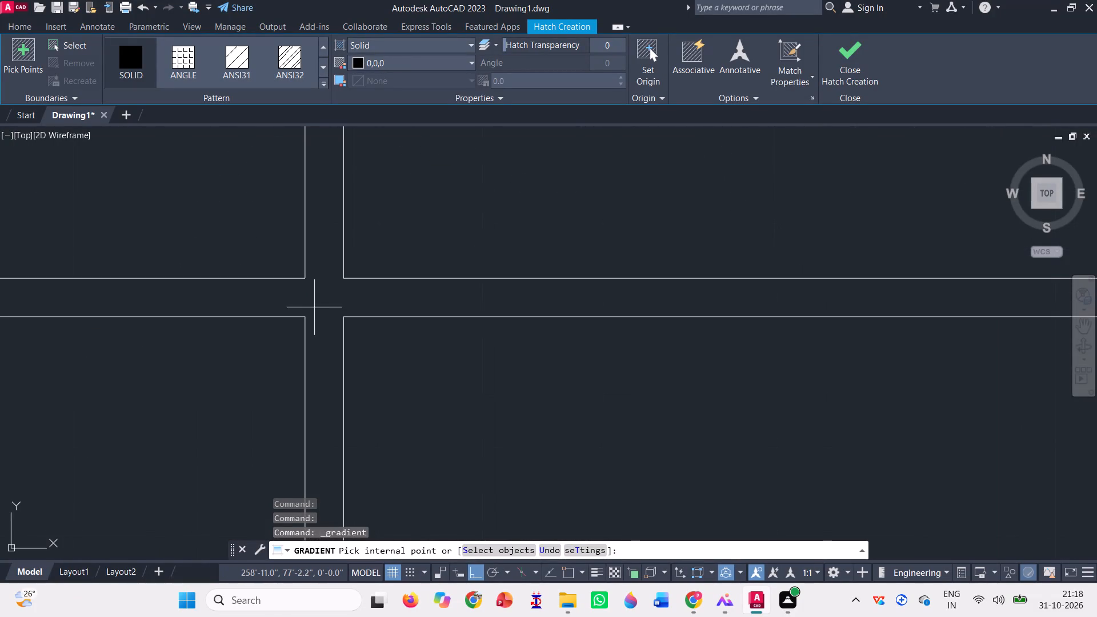
pyautogui.click(316, 308)
pyautogui.click(671, 336)
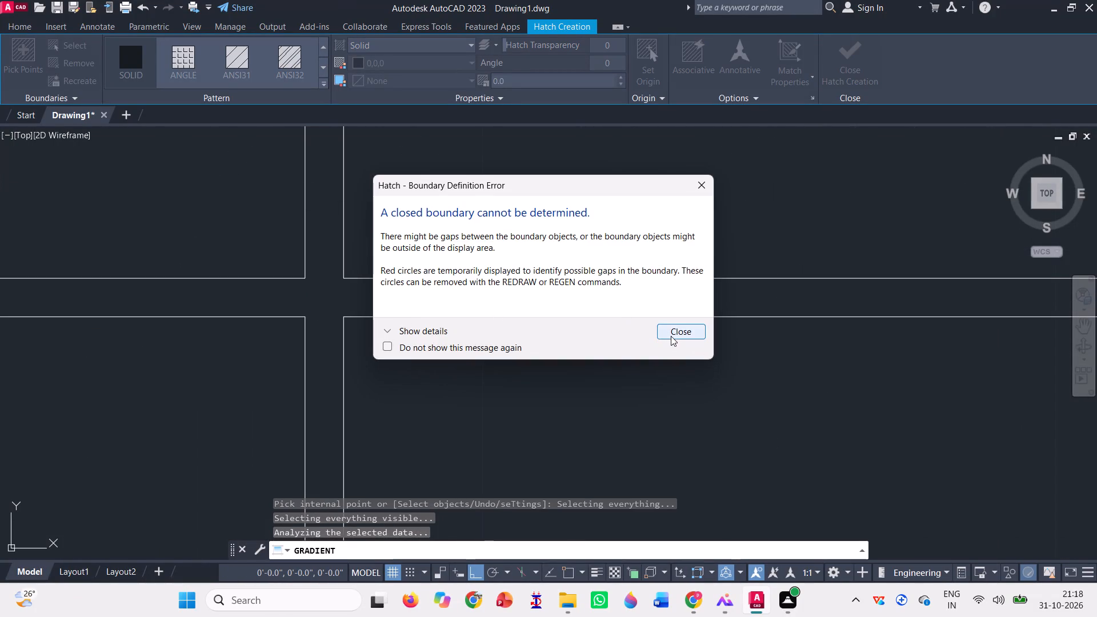
pyautogui.scroll(-5, 398, 287)
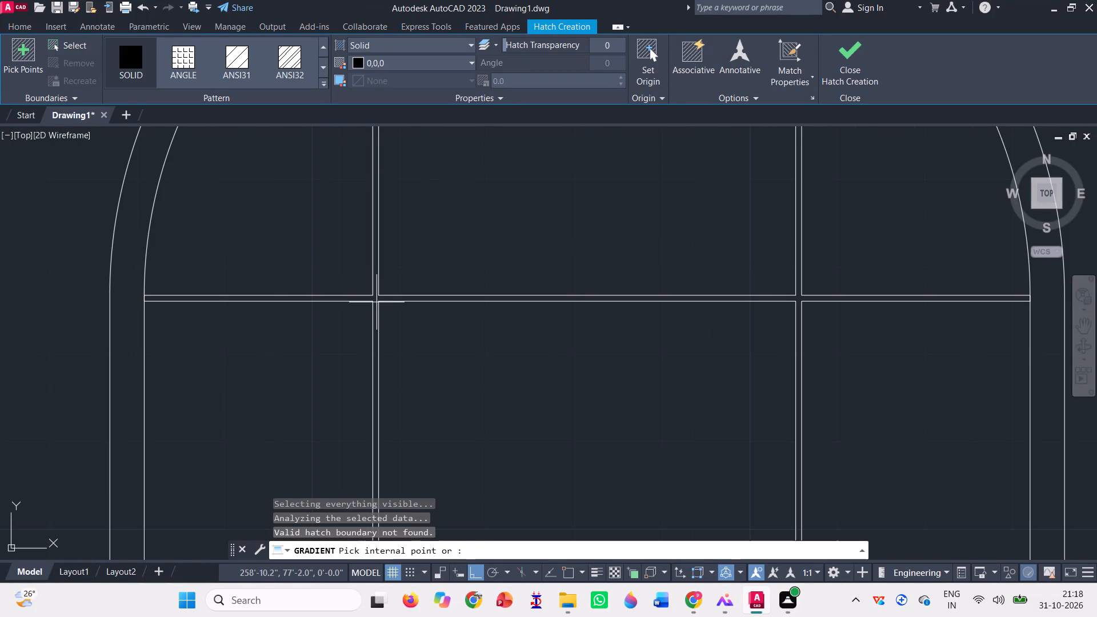
pyautogui.click(377, 284)
pyautogui.scroll(-3, 377, 283)
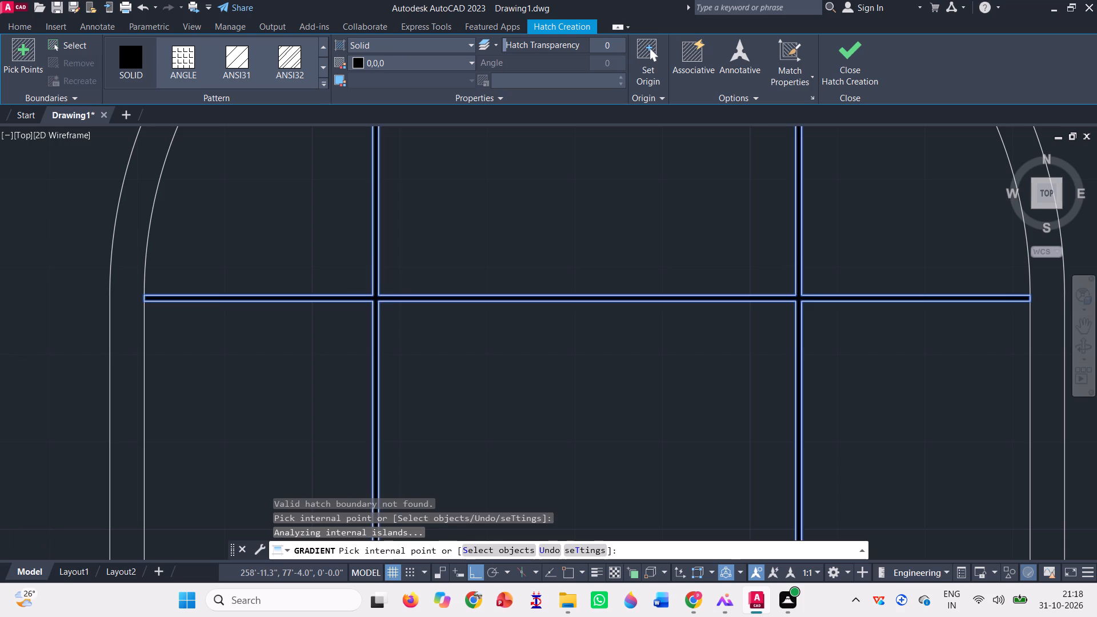
pyautogui.scroll(-5, 430, 293)
pyautogui.click(847, 62)
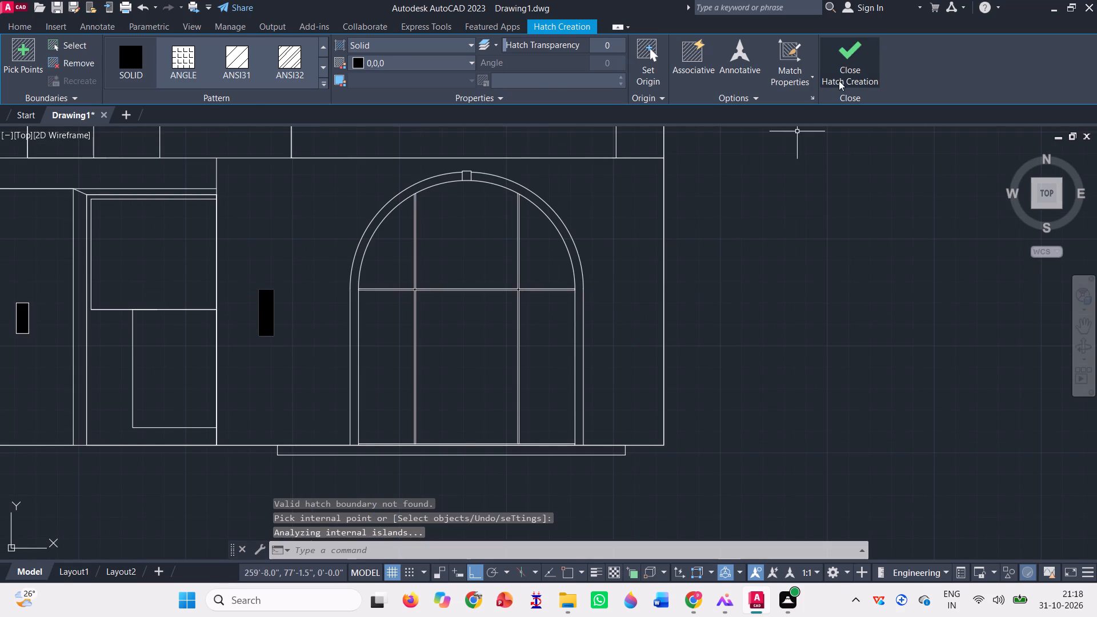
# Copy the second elevation's solid black hatches, including the arched-window bars, onto the shaded first elevation, aligning them by the entrance step's lower corner.
pyautogui.scroll(-2, 390, 318)
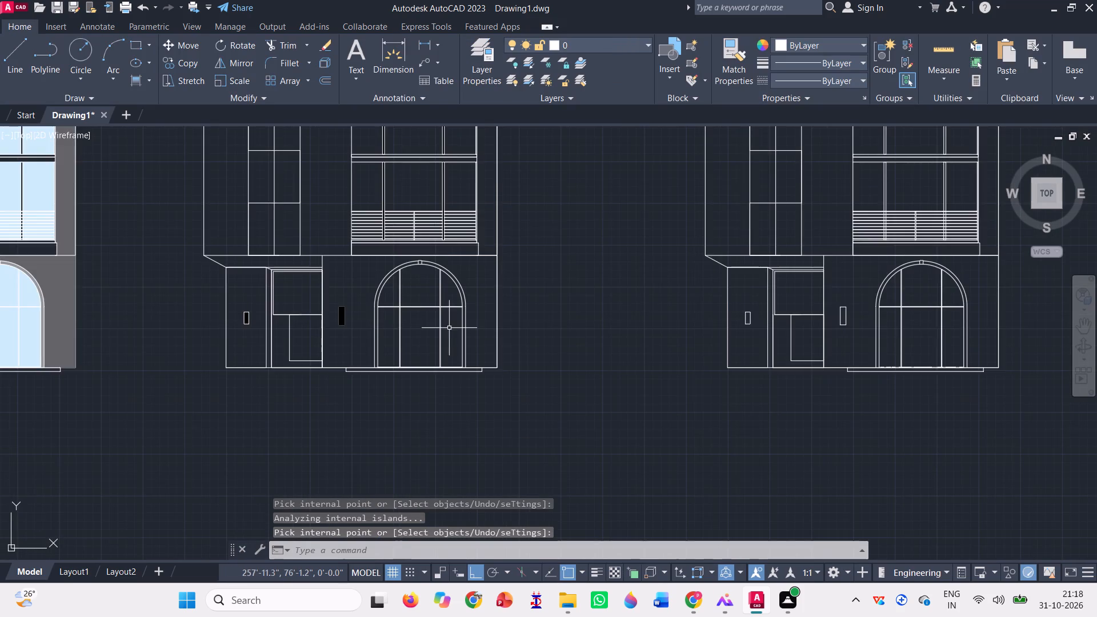
pyautogui.scroll(-1, 451, 328)
pyautogui.scroll(3, 332, 330)
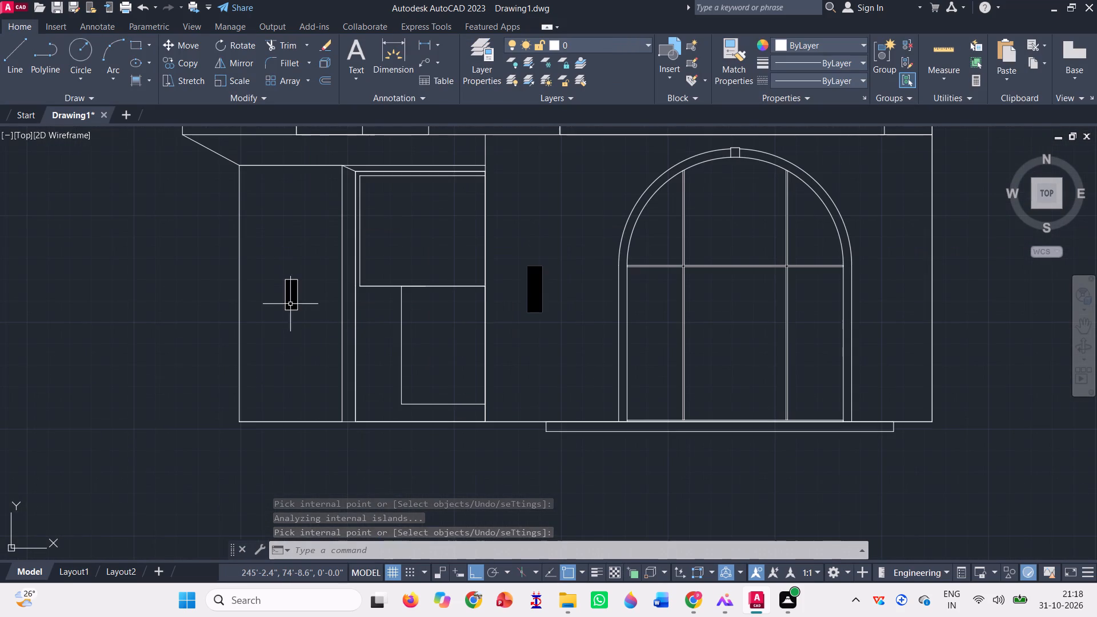
pyautogui.click(288, 297)
pyautogui.scroll(-5, 380, 340)
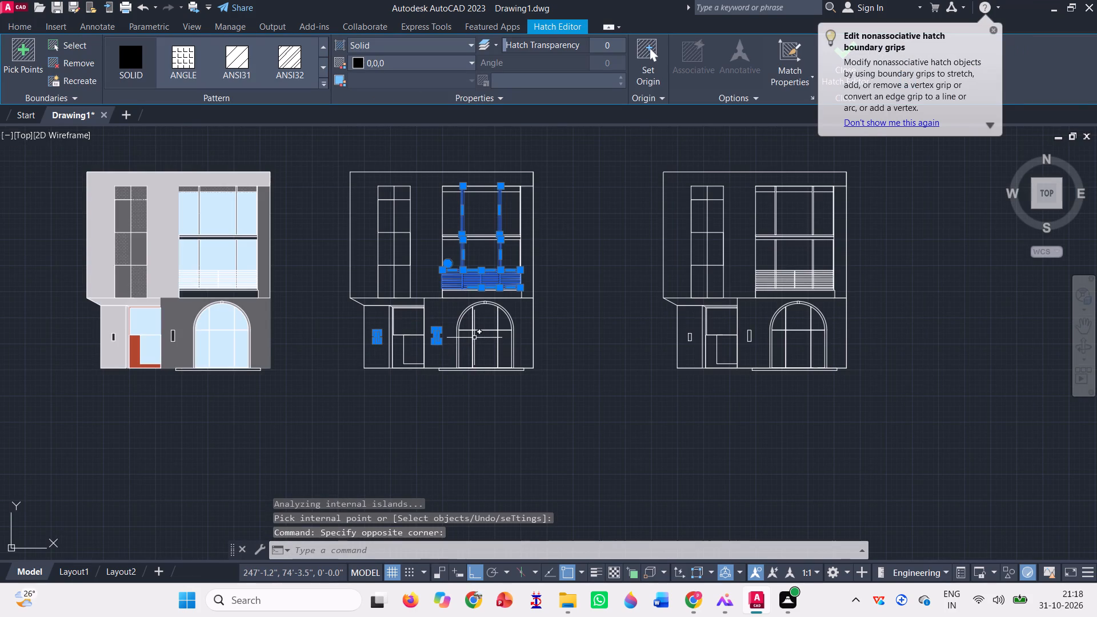
pyautogui.scroll(7, 474, 336)
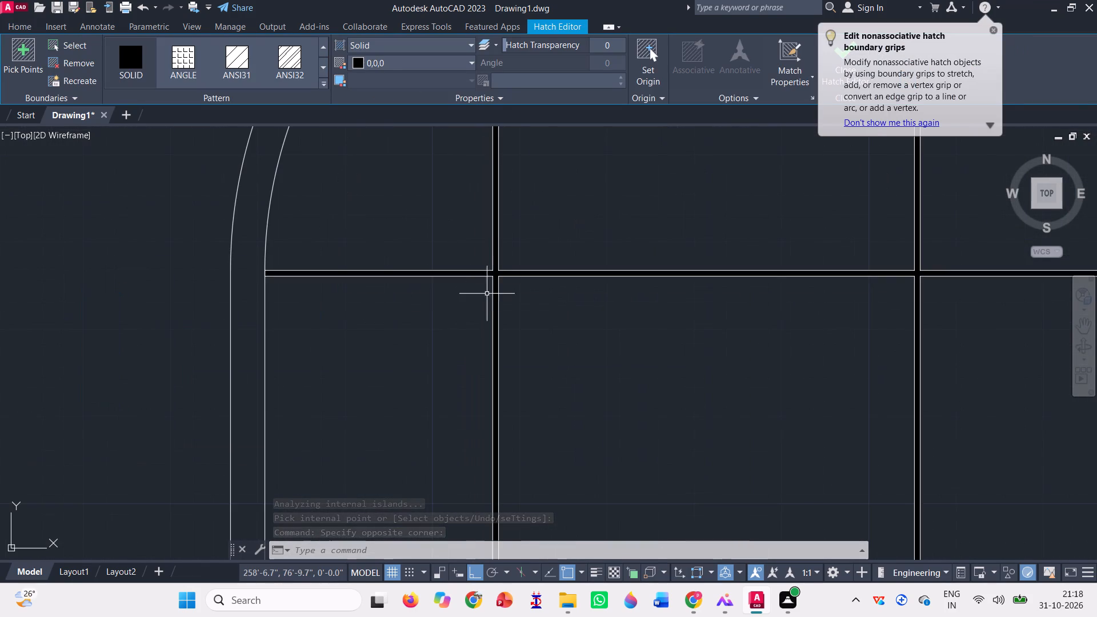
pyautogui.scroll(4, 494, 279)
pyautogui.click(502, 254)
pyautogui.scroll(-6, 499, 267)
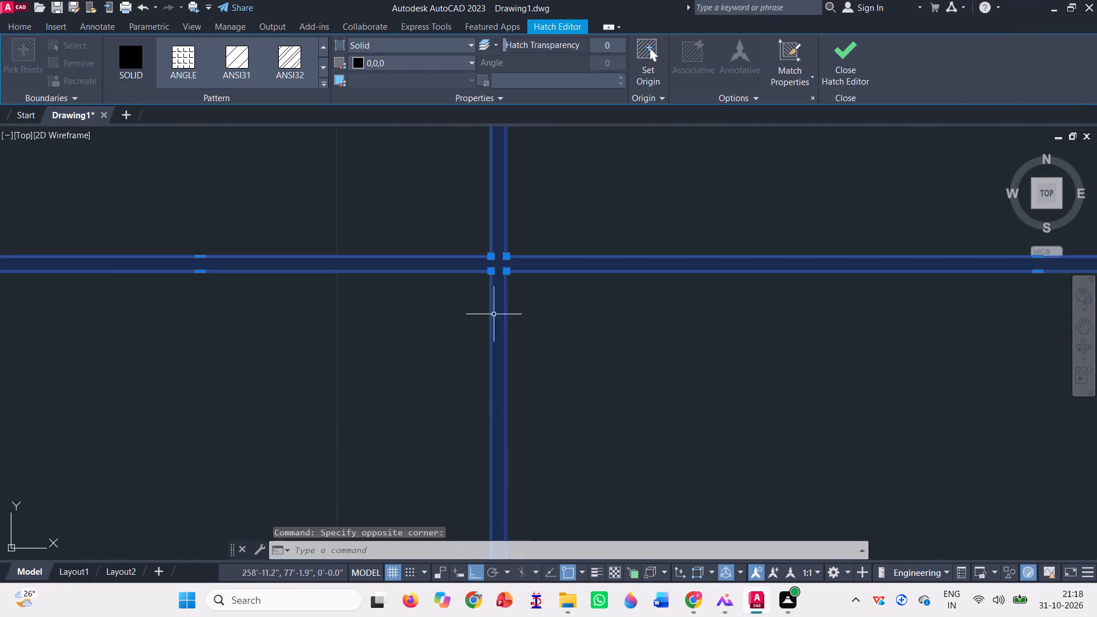
pyautogui.scroll(-6, 494, 314)
pyautogui.scroll(-2, 567, 328)
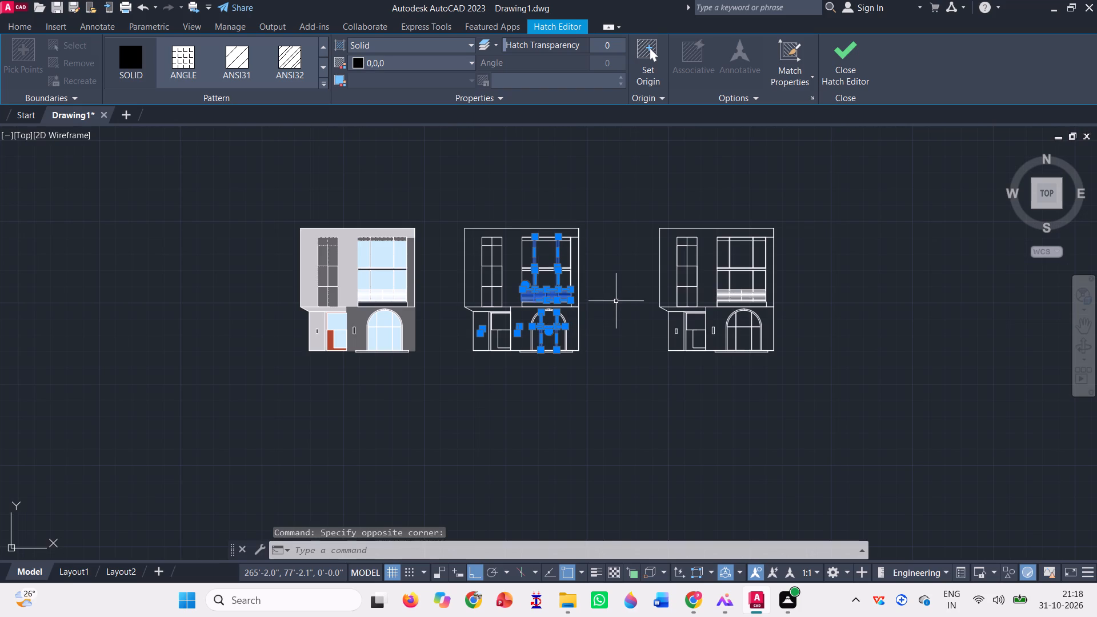
pyautogui.write('co')
pyautogui.press('space')
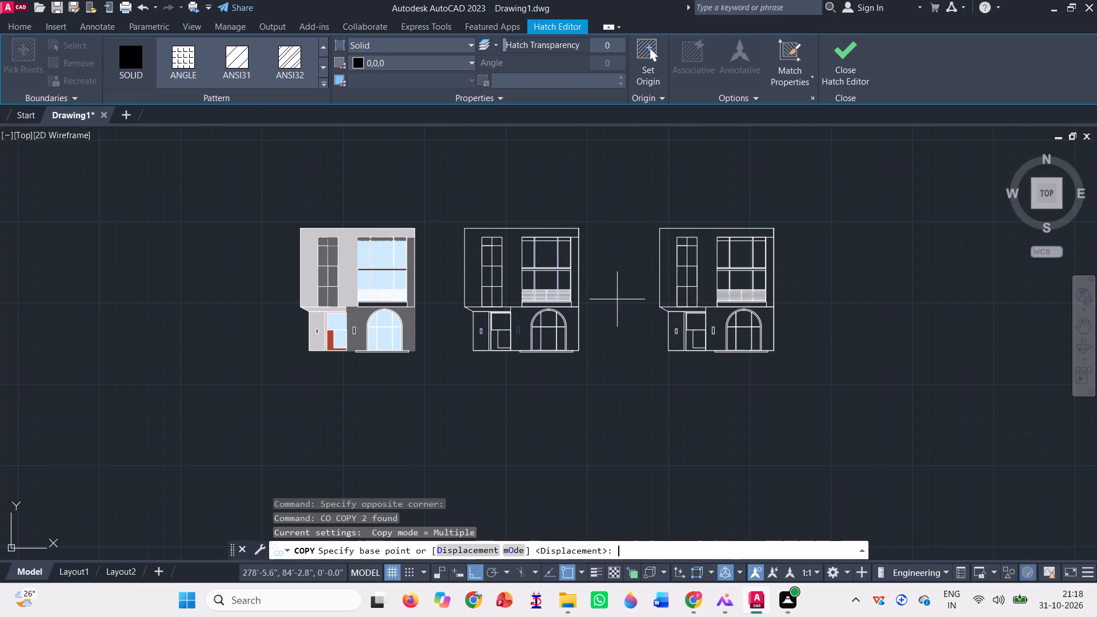
pyautogui.scroll(3, 577, 364)
pyautogui.scroll(2, 556, 315)
pyautogui.click(562, 320)
pyautogui.scroll(-1, 632, 350)
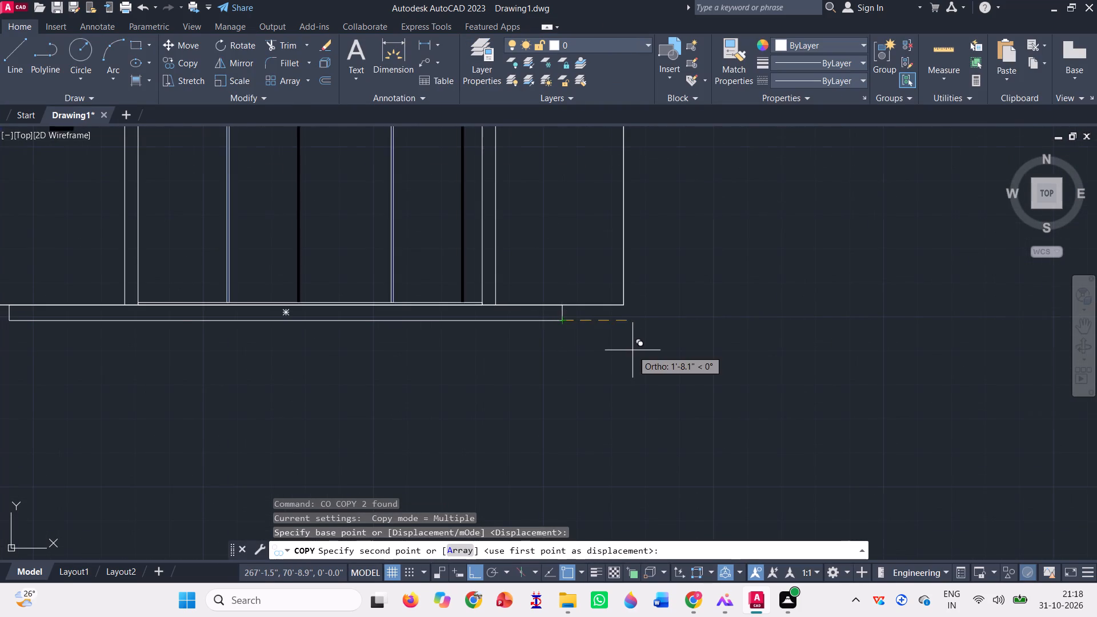
pyautogui.scroll(-4, 632, 350)
pyautogui.scroll(1, 456, 352)
pyautogui.scroll(3, 501, 339)
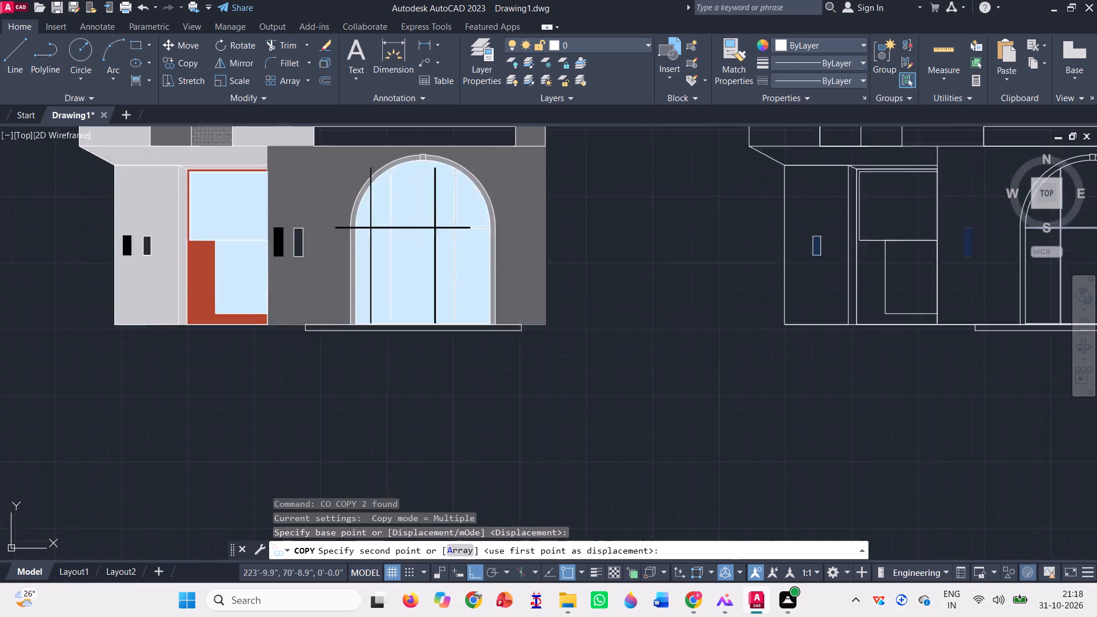
pyautogui.click(535, 325)
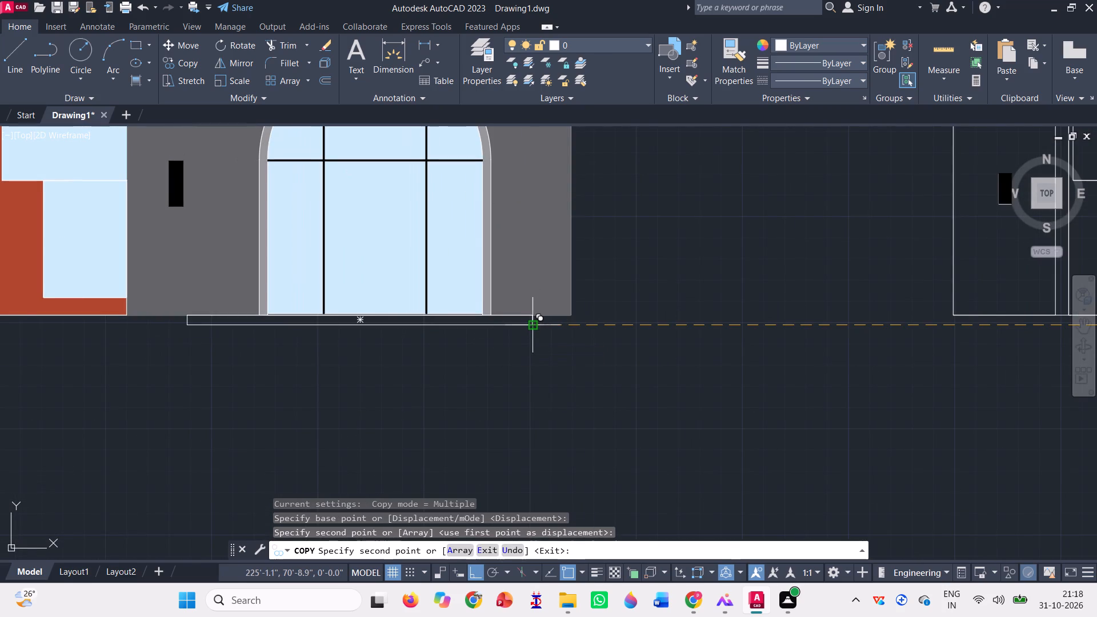
pyautogui.scroll(-3, 510, 352)
pyautogui.press('Escape')
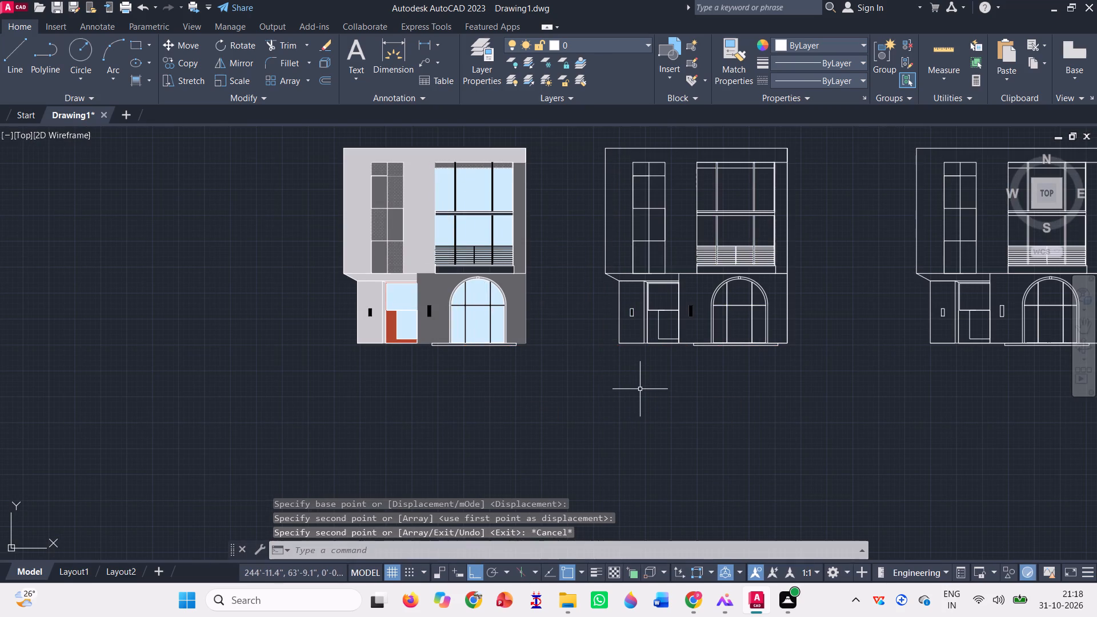
# Fill the two horizontal bands across the middle of the shaded elevation's large upper window with a solid 0,0,0 hatch.
pyautogui.scroll(3, 400, 190)
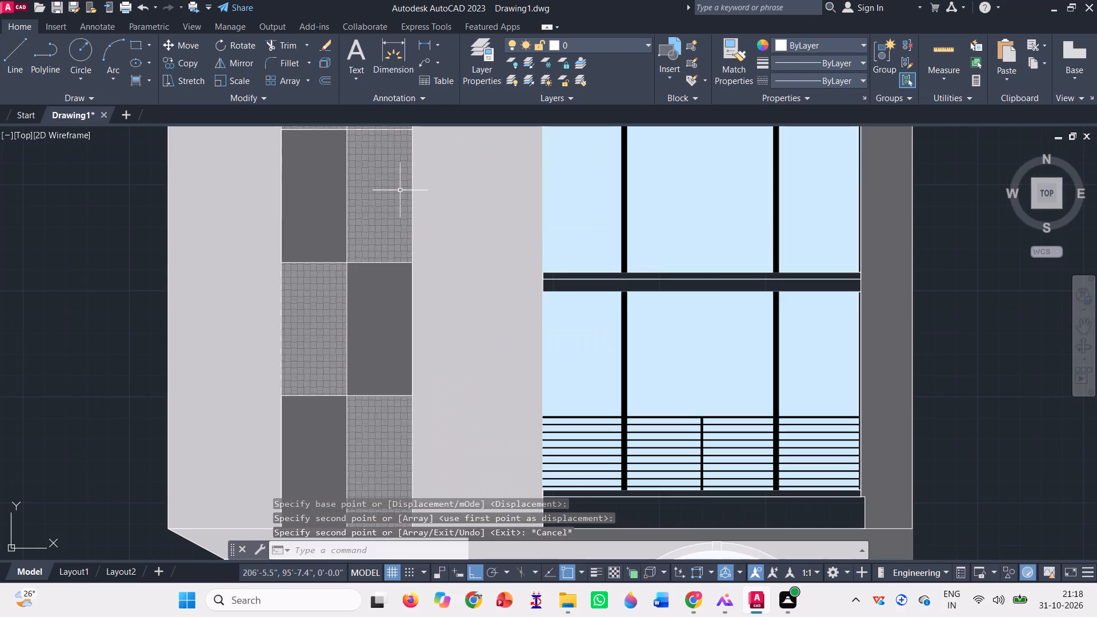
pyautogui.scroll(-2, 367, 237)
pyautogui.scroll(-1, 318, 246)
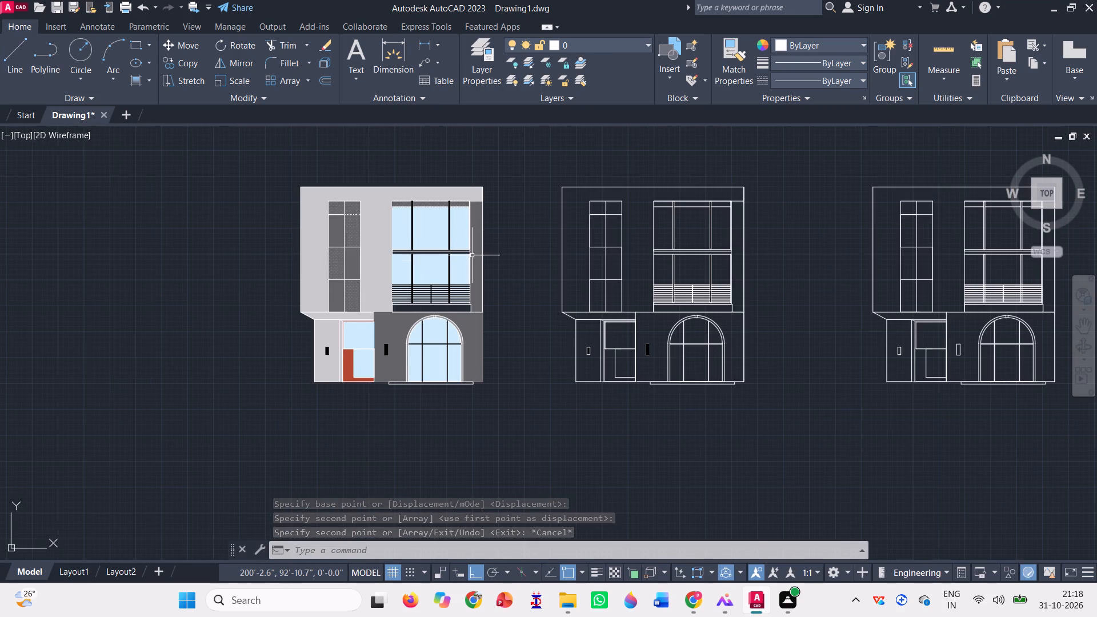
pyautogui.scroll(3, 472, 255)
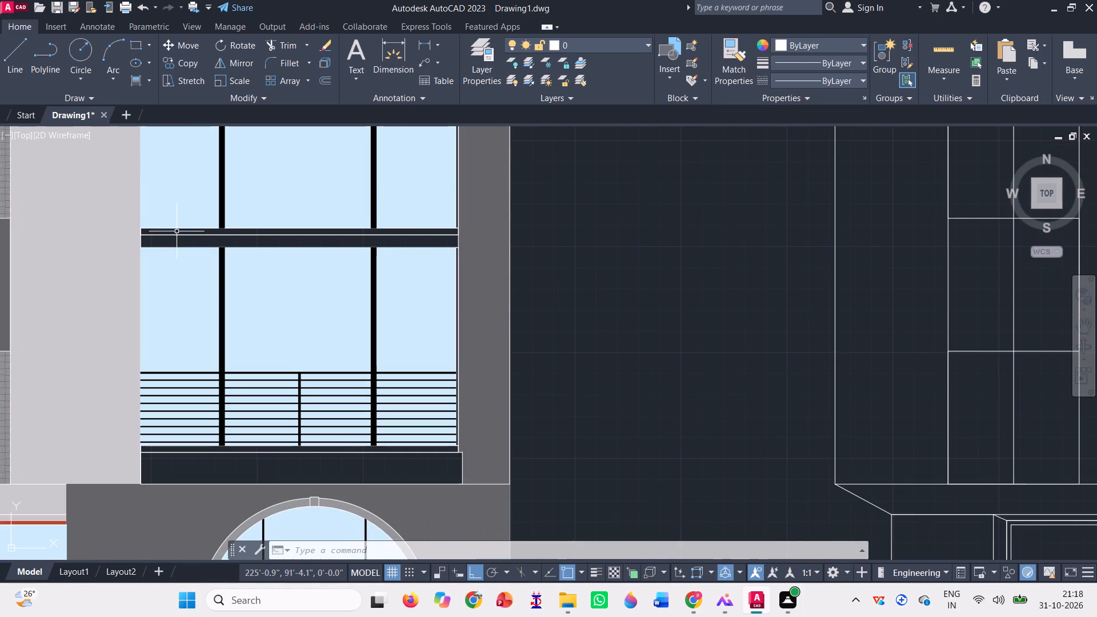
pyautogui.click(141, 82)
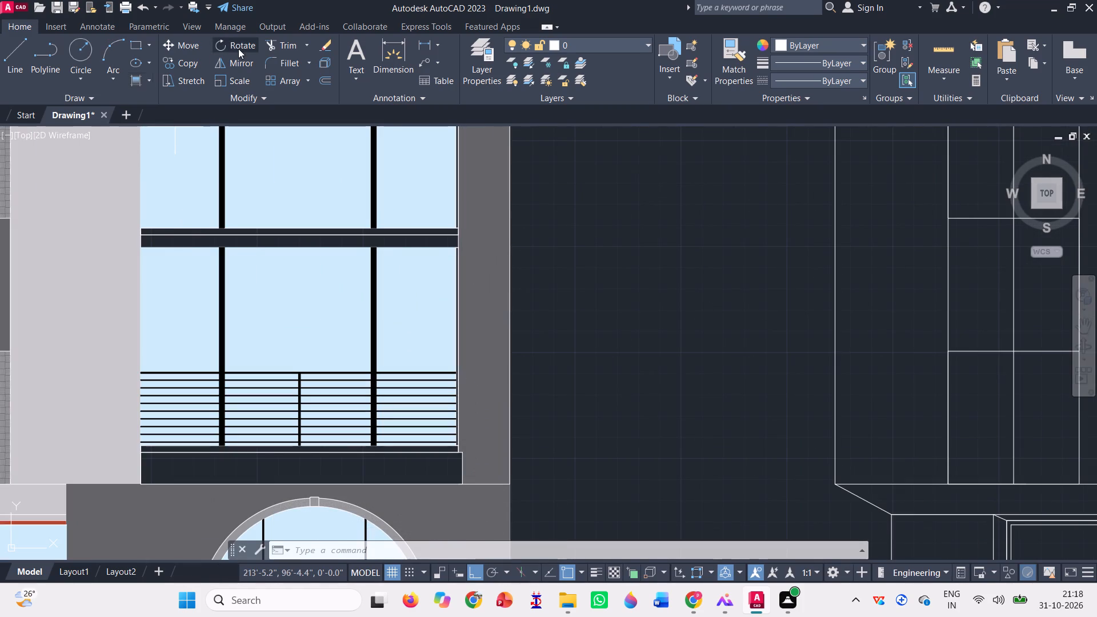
pyautogui.scroll(12, 235, 53)
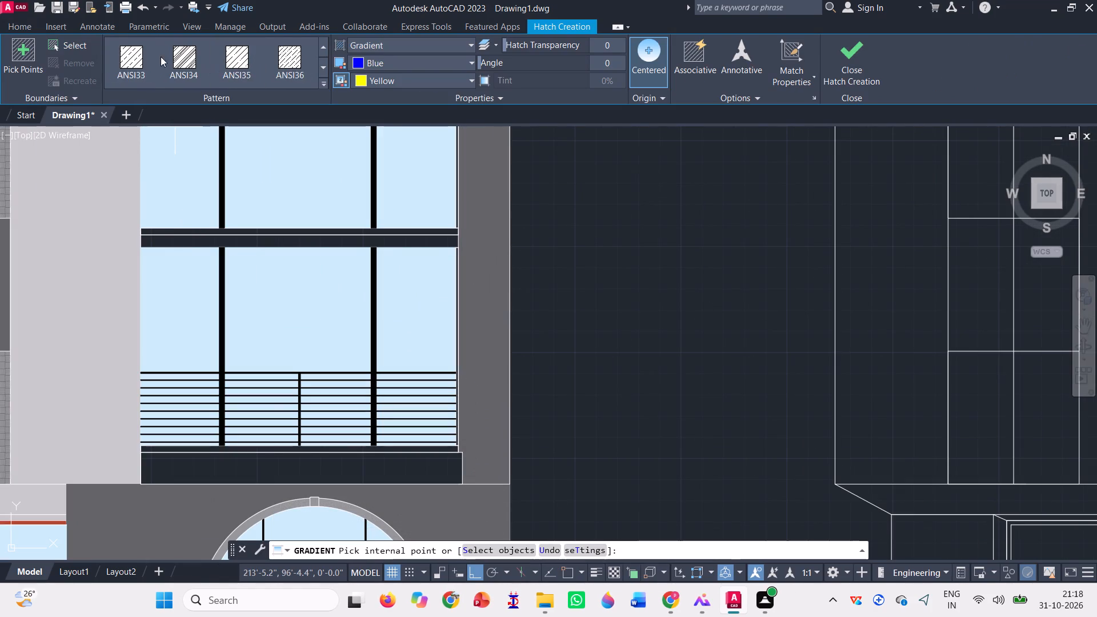
pyautogui.scroll(7, 138, 61)
pyautogui.click(138, 61)
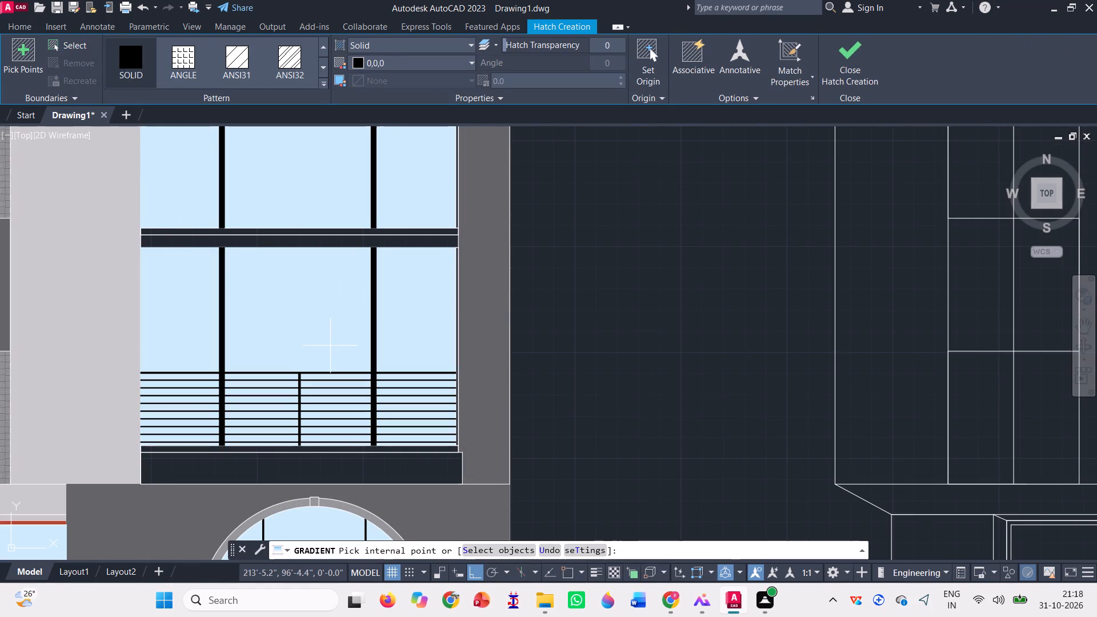
pyautogui.scroll(3, 192, 231)
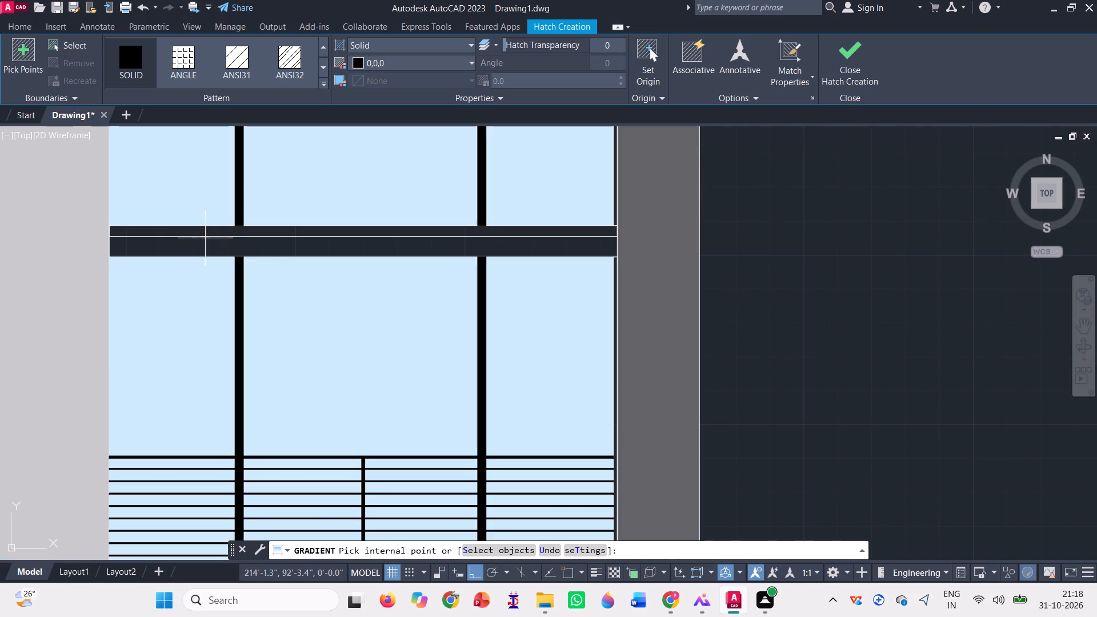
pyautogui.click(235, 246)
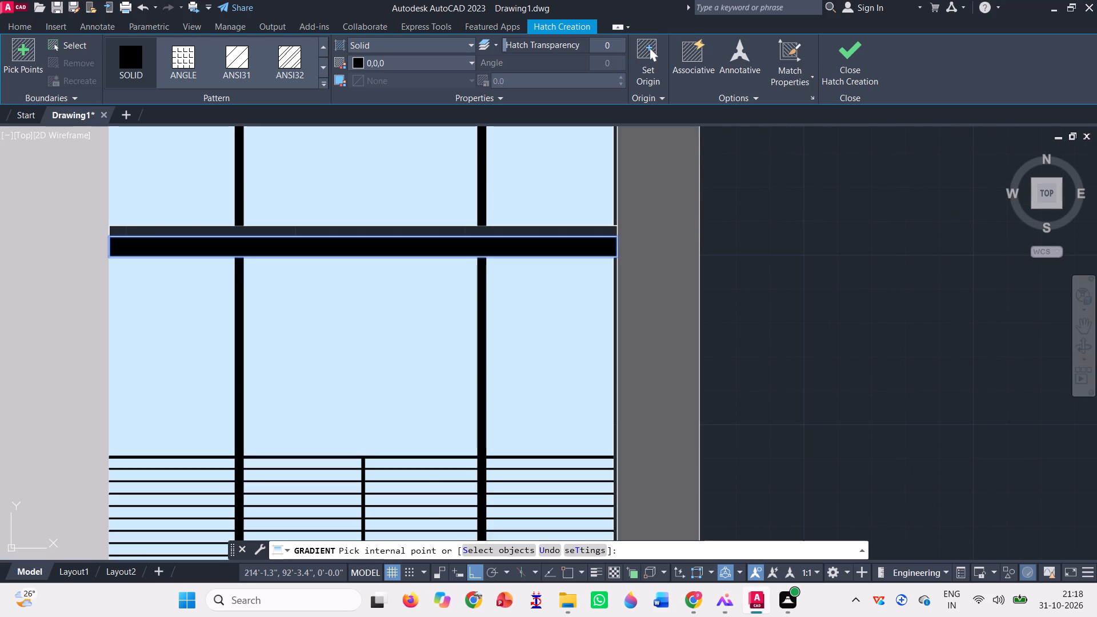
pyautogui.scroll(3, 295, 230)
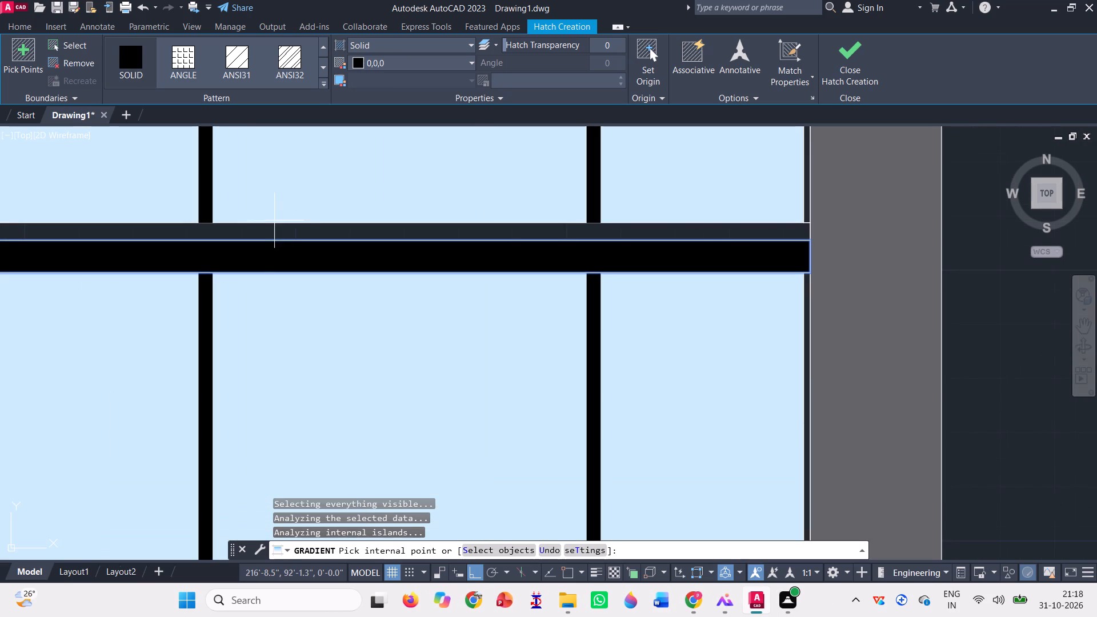
pyautogui.click(277, 234)
# Fill the narrow vertical frame strip along the upper window's right edge, above and below the middle bands, with the solid 0,0,0 hatch.
pyautogui.scroll(-3, 333, 306)
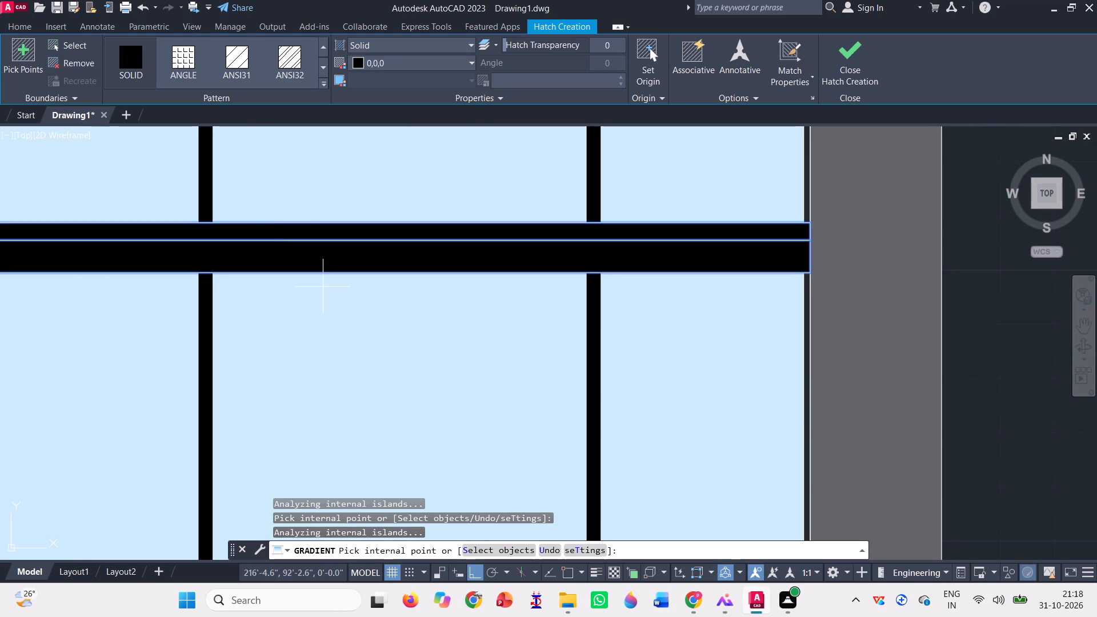
pyautogui.scroll(-4, 399, 344)
pyautogui.scroll(3, 396, 246)
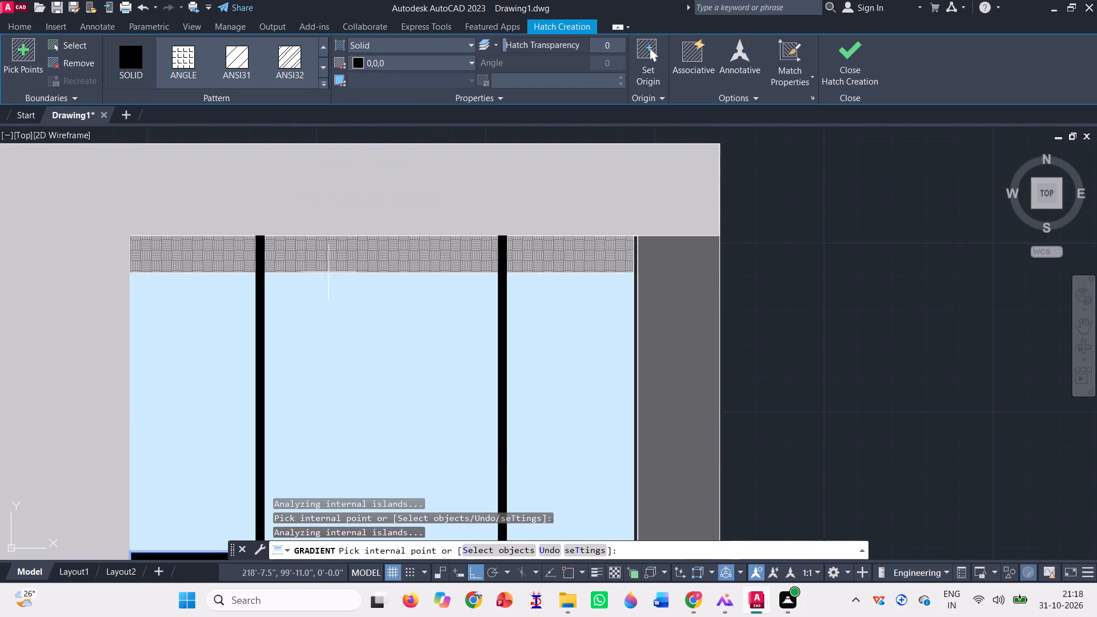
pyautogui.scroll(-4, 338, 242)
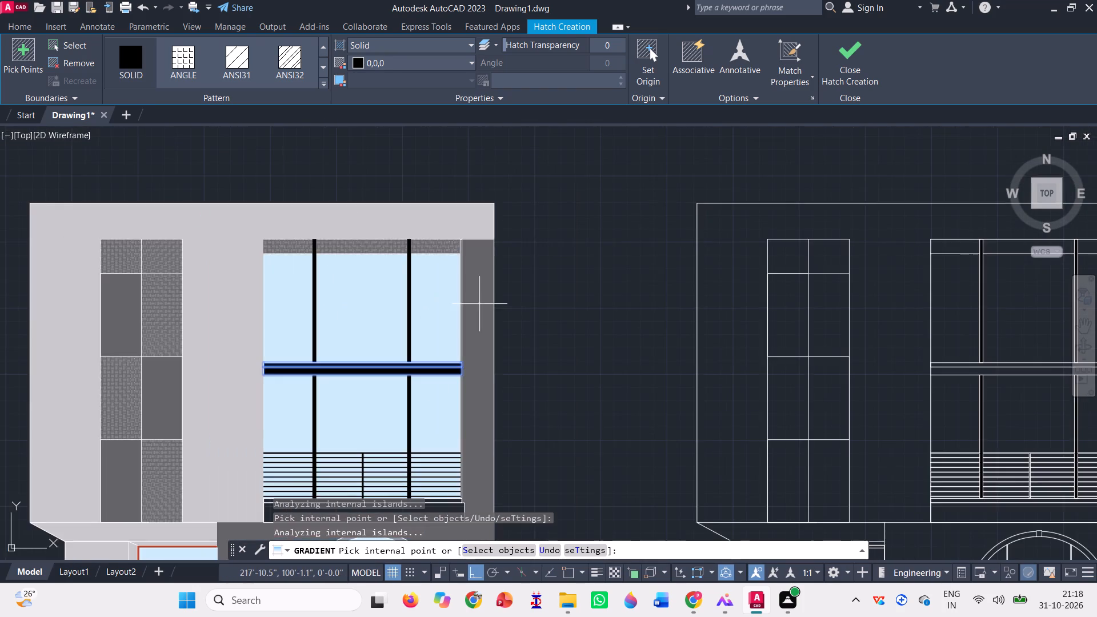
pyautogui.scroll(2, 481, 304)
pyautogui.scroll(7, 421, 282)
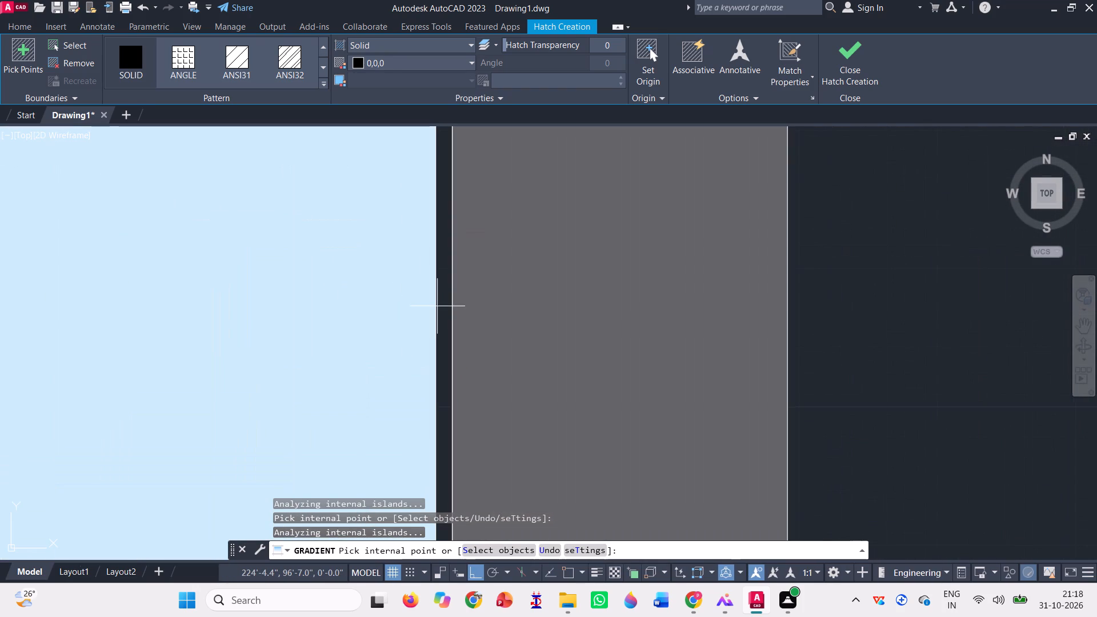
pyautogui.click(444, 321)
pyautogui.scroll(-7, 444, 321)
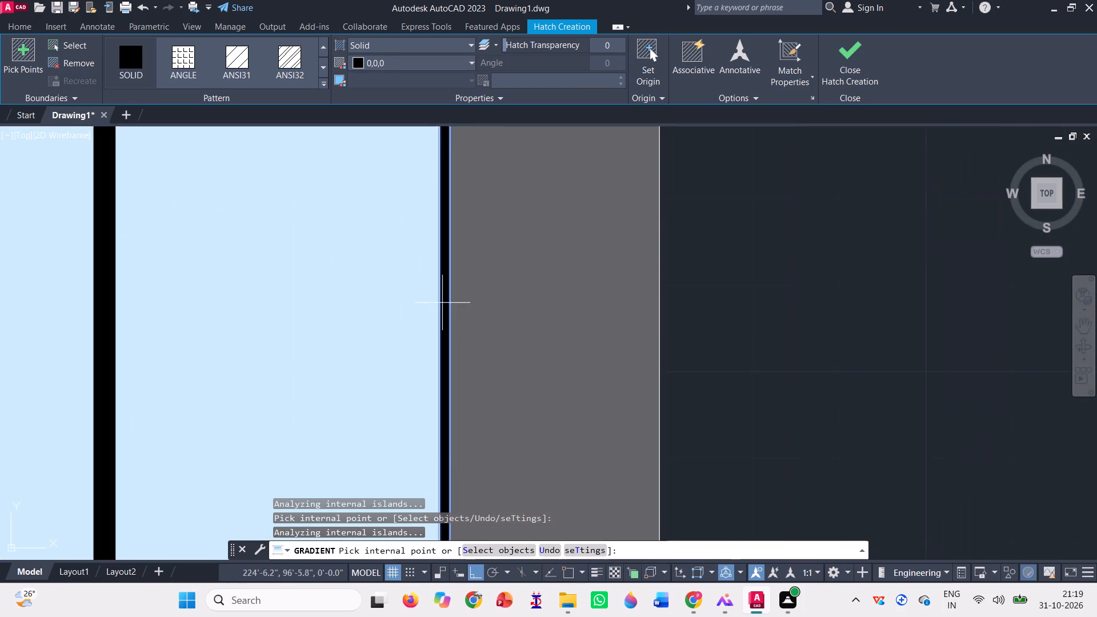
pyautogui.scroll(-4, 440, 291)
pyautogui.scroll(3, 446, 386)
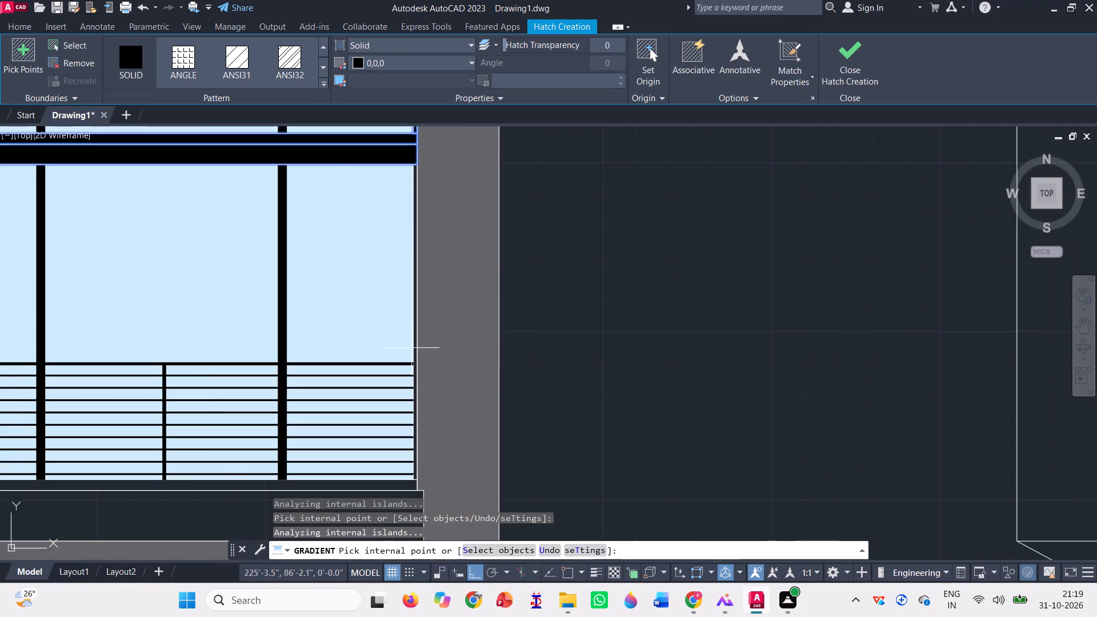
pyautogui.scroll(4, 411, 348)
pyautogui.click(426, 359)
# Fill the balcony base slab and the thin strip beneath the railing with the solid 0,0,0 hatch, completing this set of hatches.
pyautogui.scroll(-5, 426, 359)
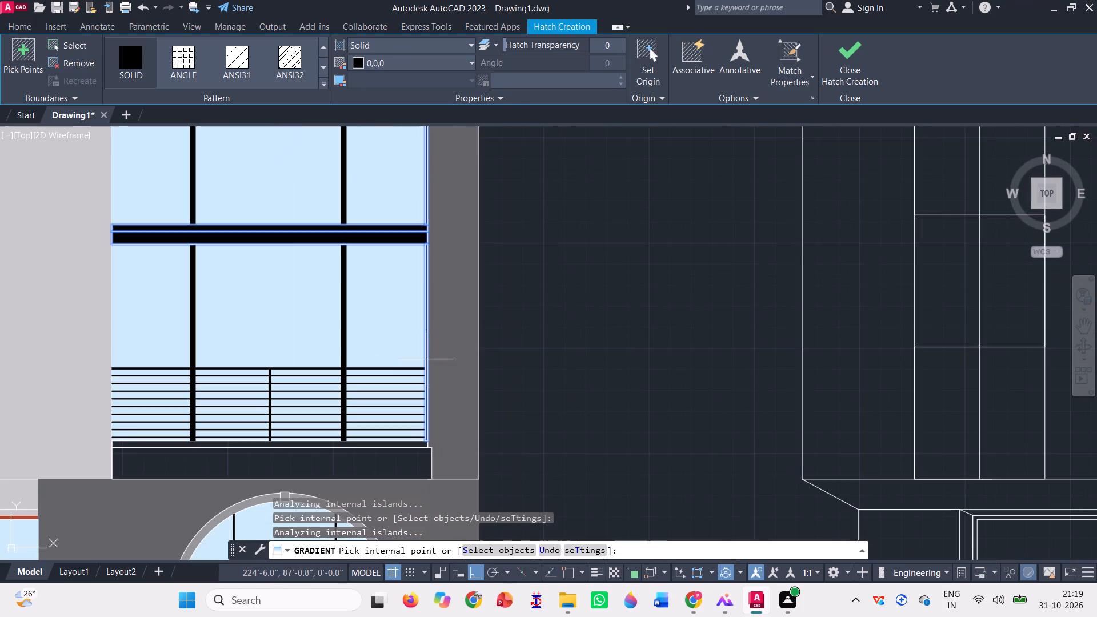
pyautogui.click(341, 468)
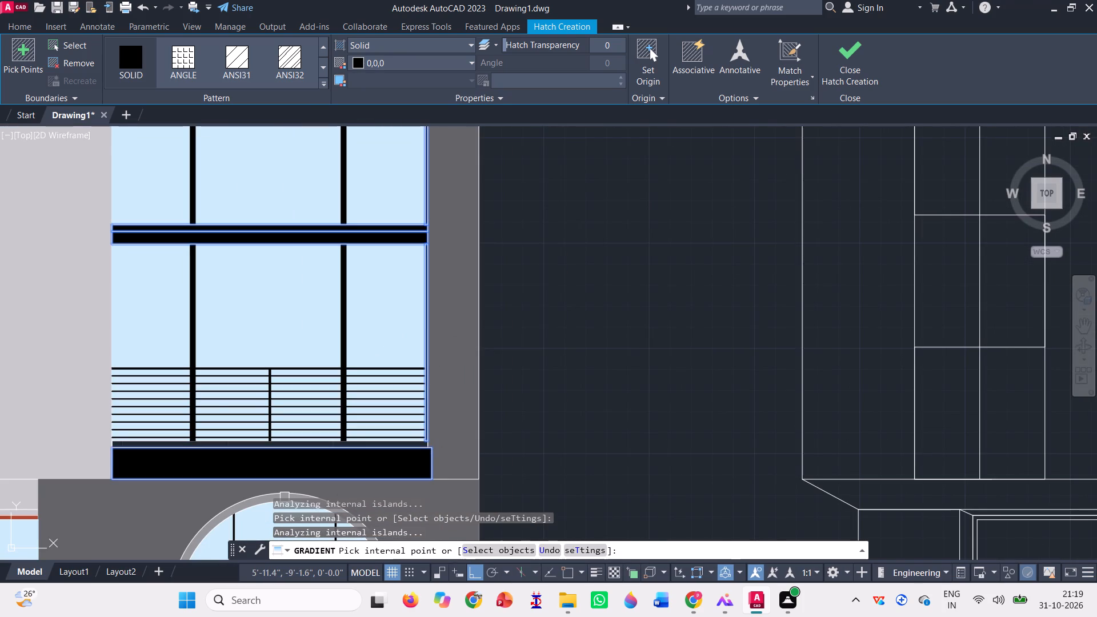
pyautogui.scroll(3, 341, 468)
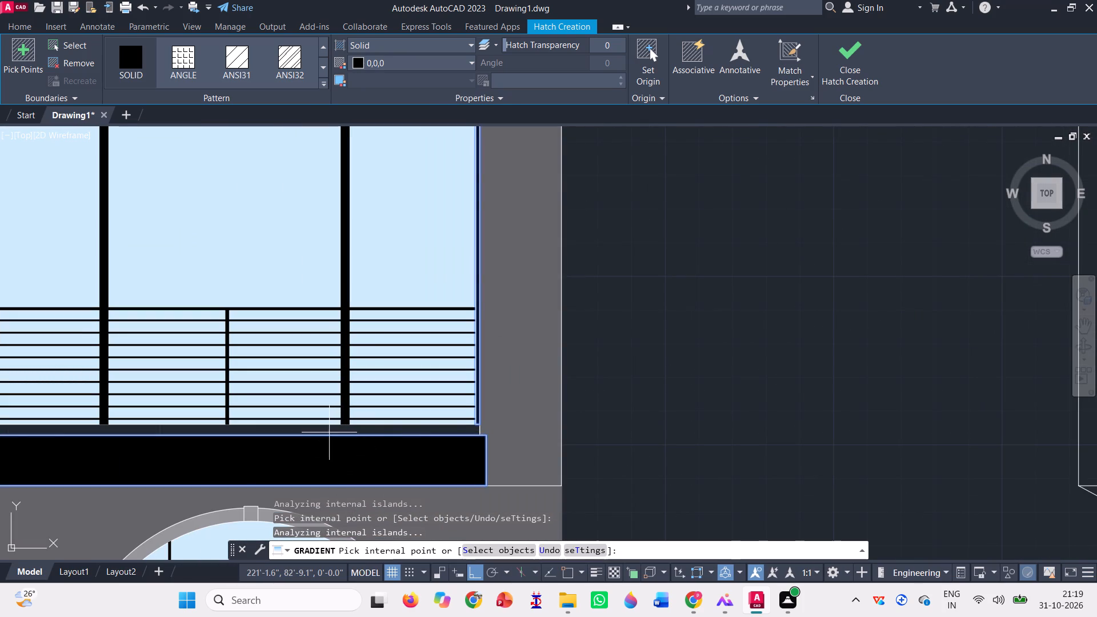
pyautogui.click(331, 432)
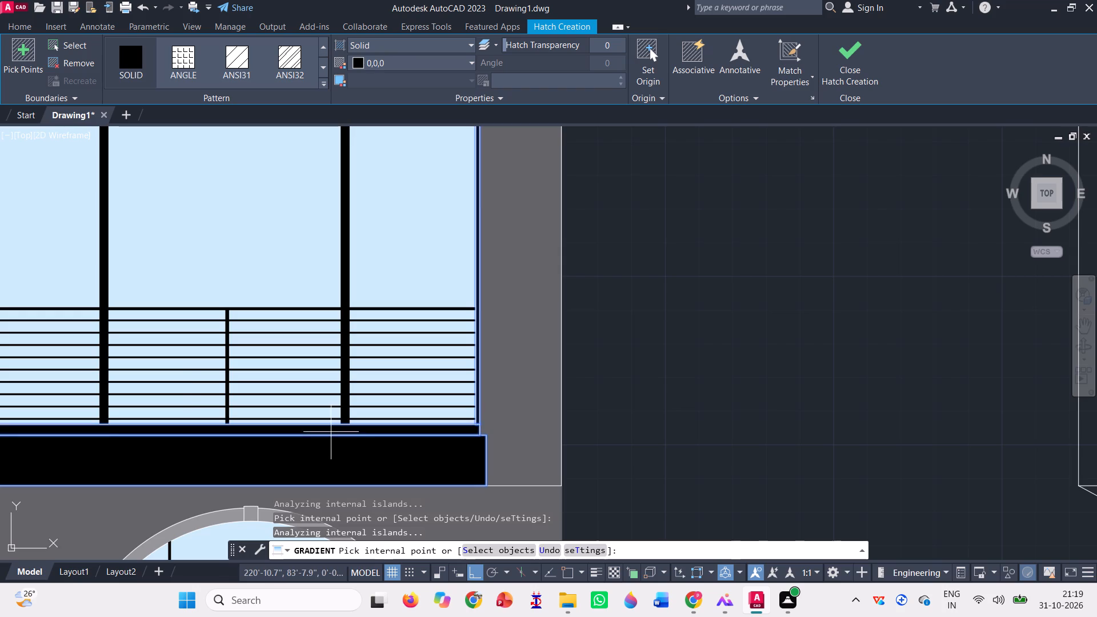
pyautogui.scroll(-2, 331, 436)
pyautogui.scroll(-2, 350, 391)
pyautogui.scroll(3, 360, 458)
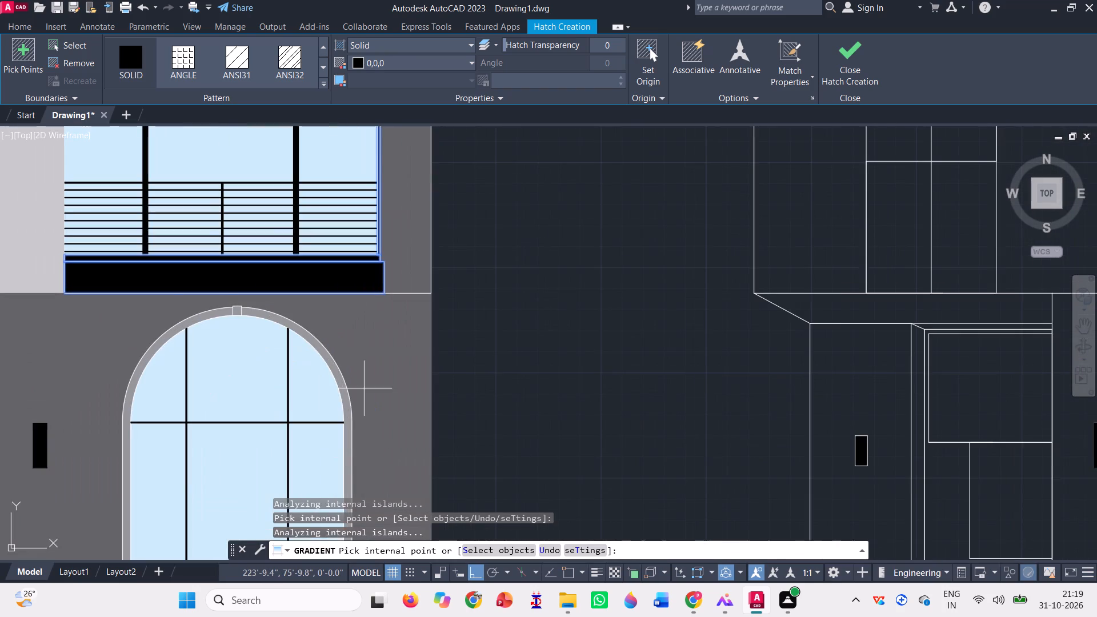
pyautogui.scroll(-2, 364, 387)
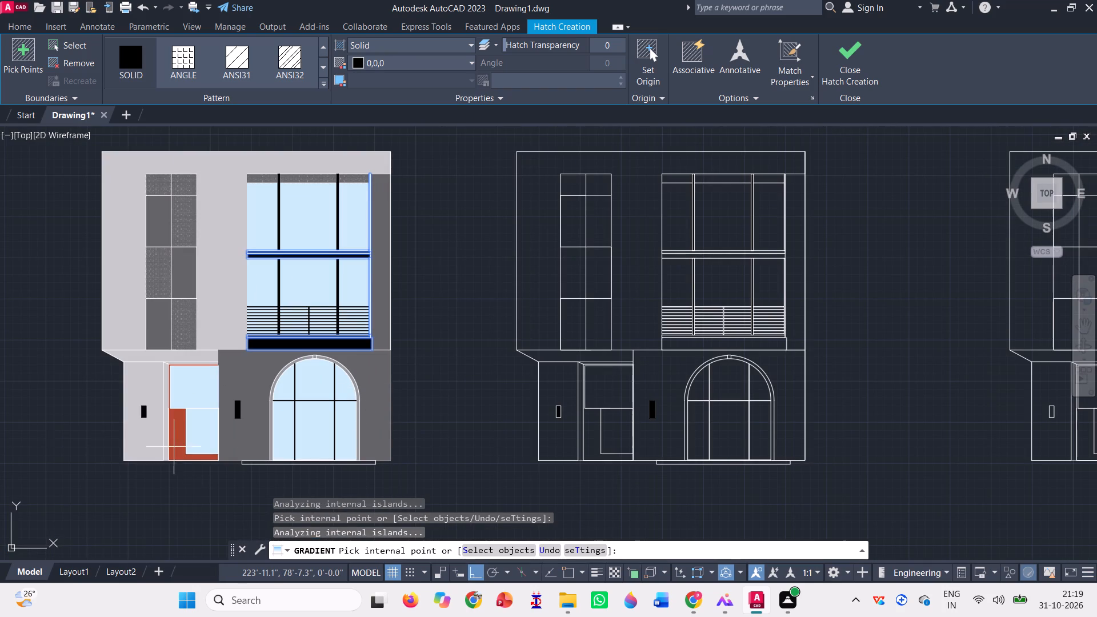
pyautogui.click(862, 71)
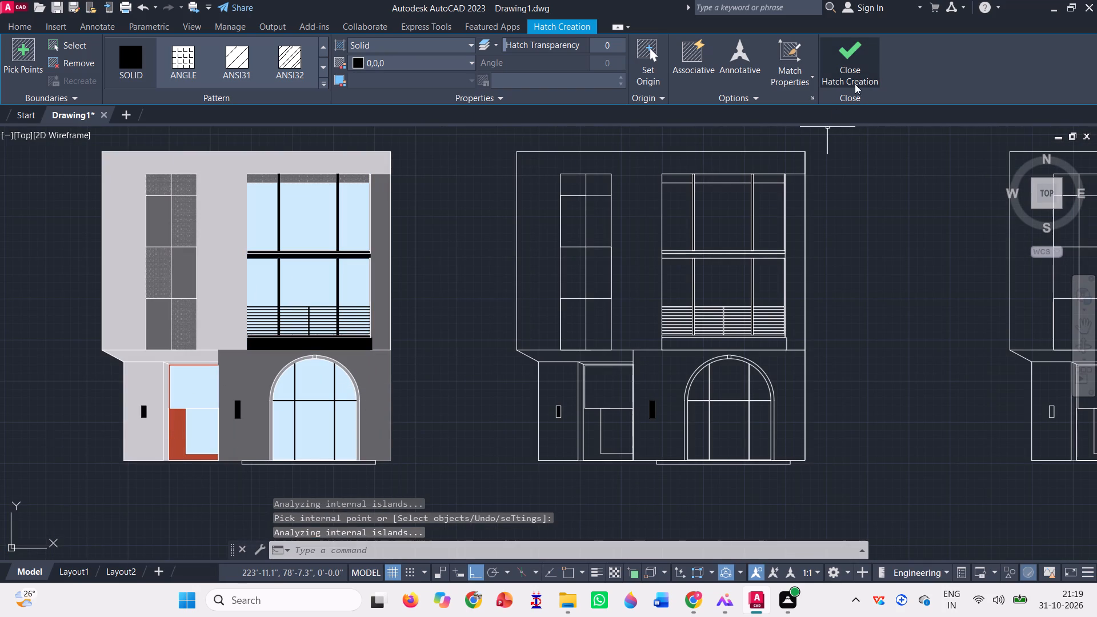
# Fill the entrance step slab beneath the shaded elevation's arched window with a solid 255,255,255 hatch.
pyautogui.click(149, 82)
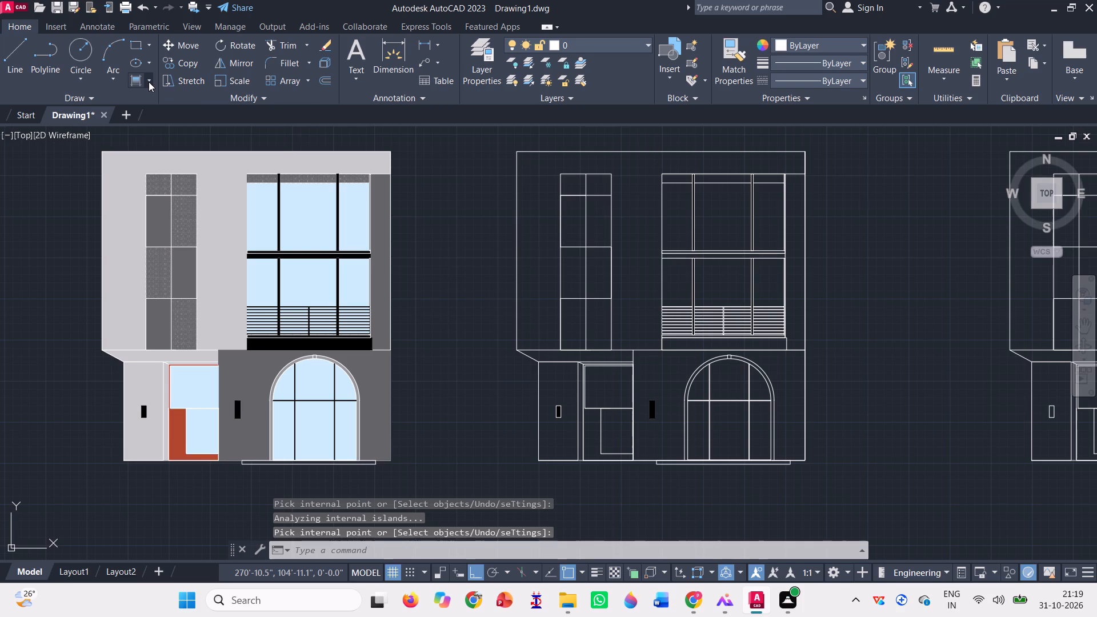
pyautogui.click(142, 125)
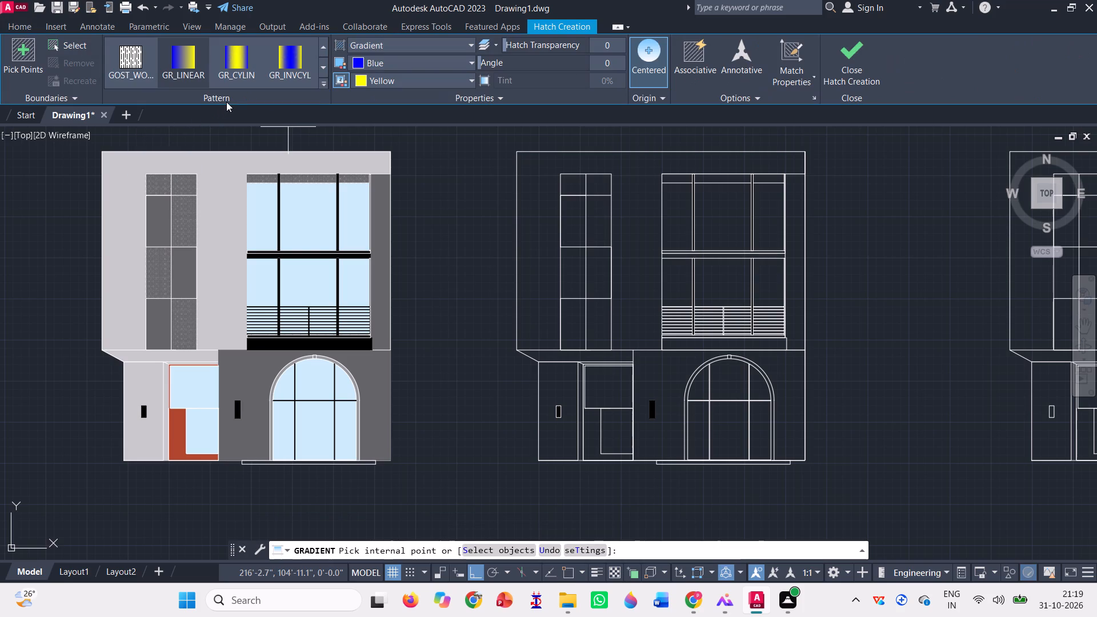
pyautogui.scroll(13, 219, 68)
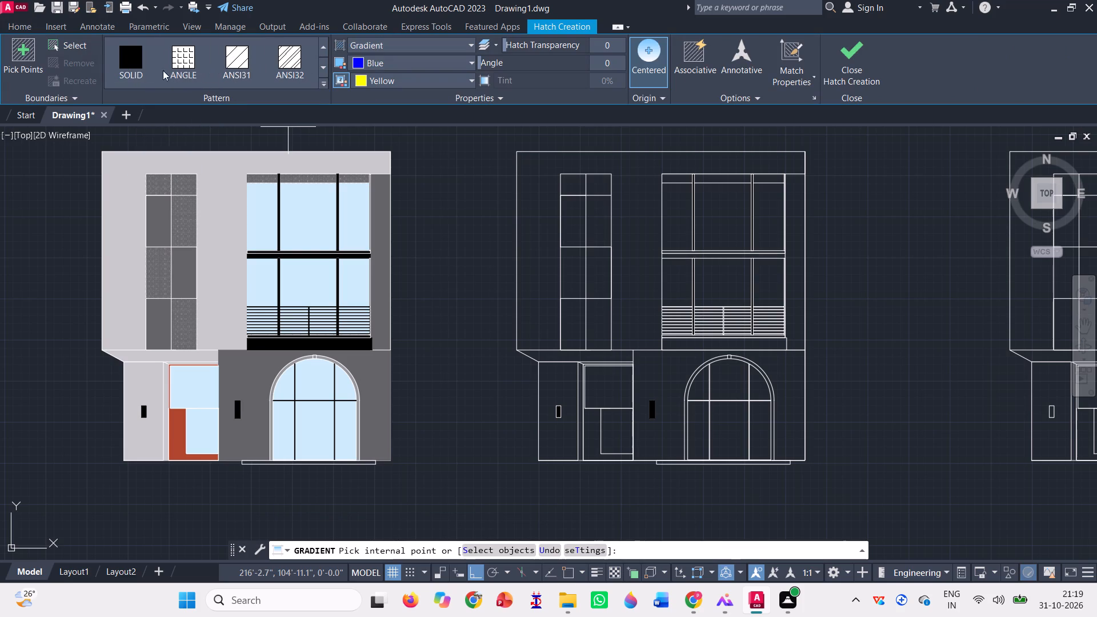
pyautogui.click(130, 71)
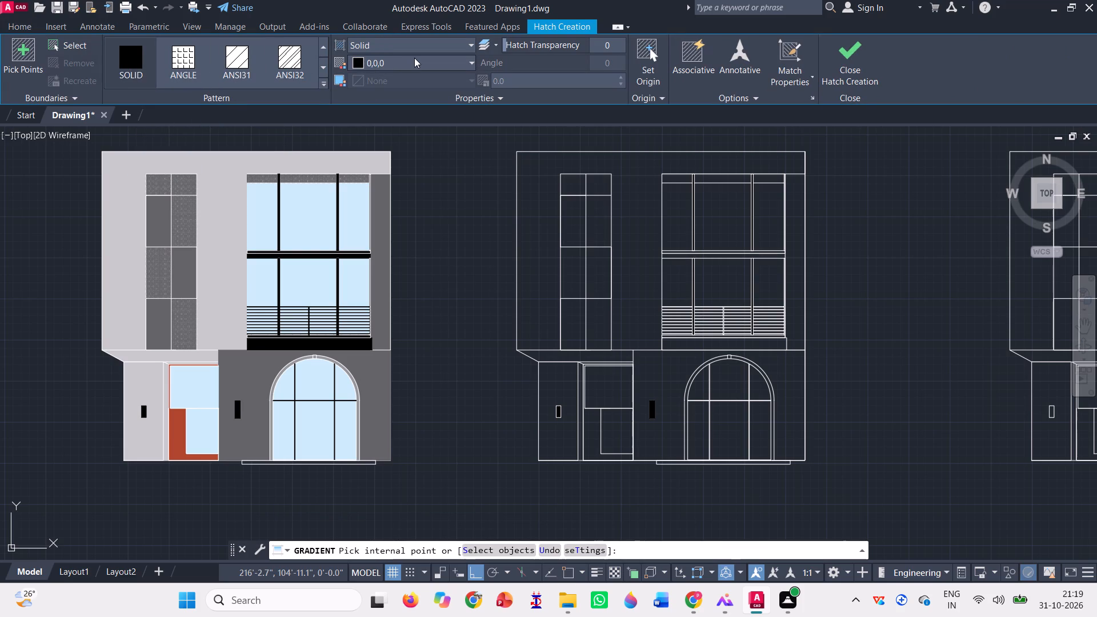
pyautogui.click(420, 61)
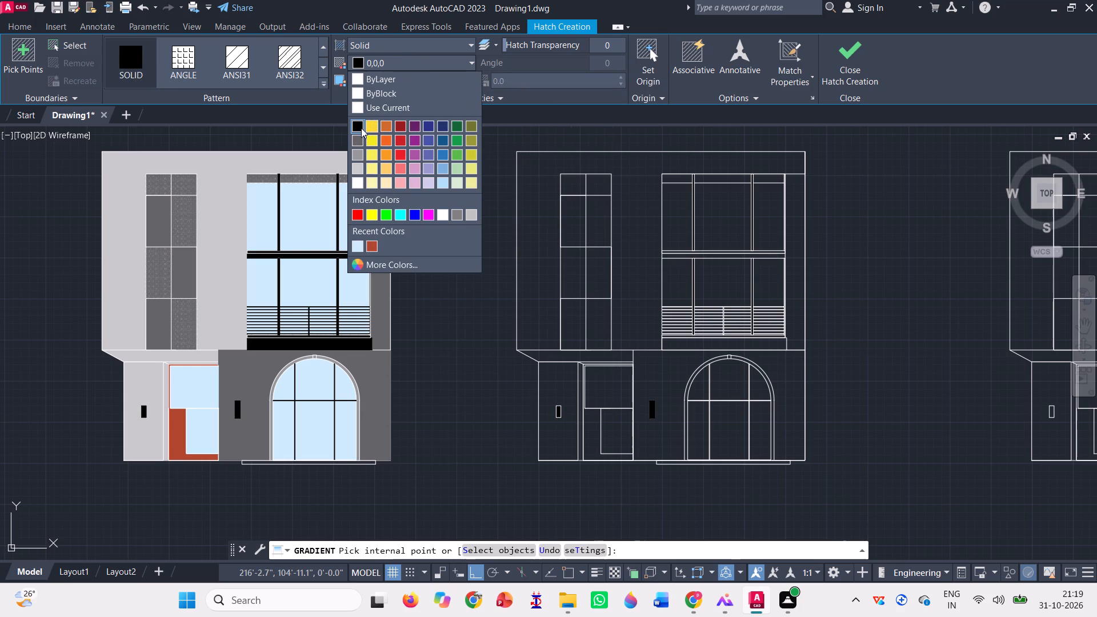
pyautogui.click(353, 185)
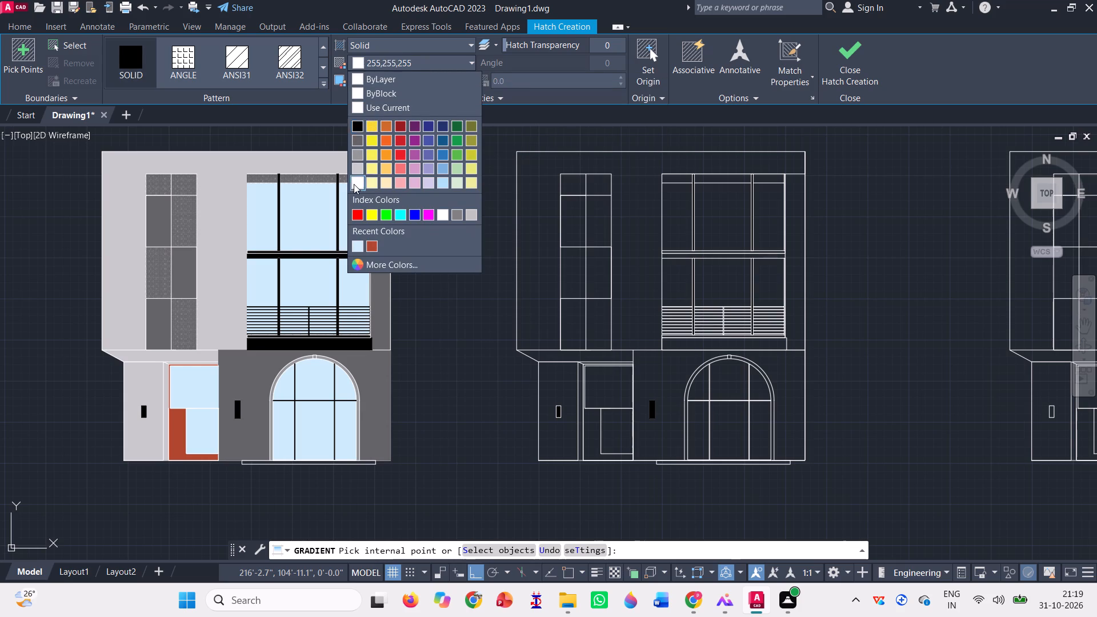
pyautogui.scroll(4, 308, 463)
pyautogui.click(308, 463)
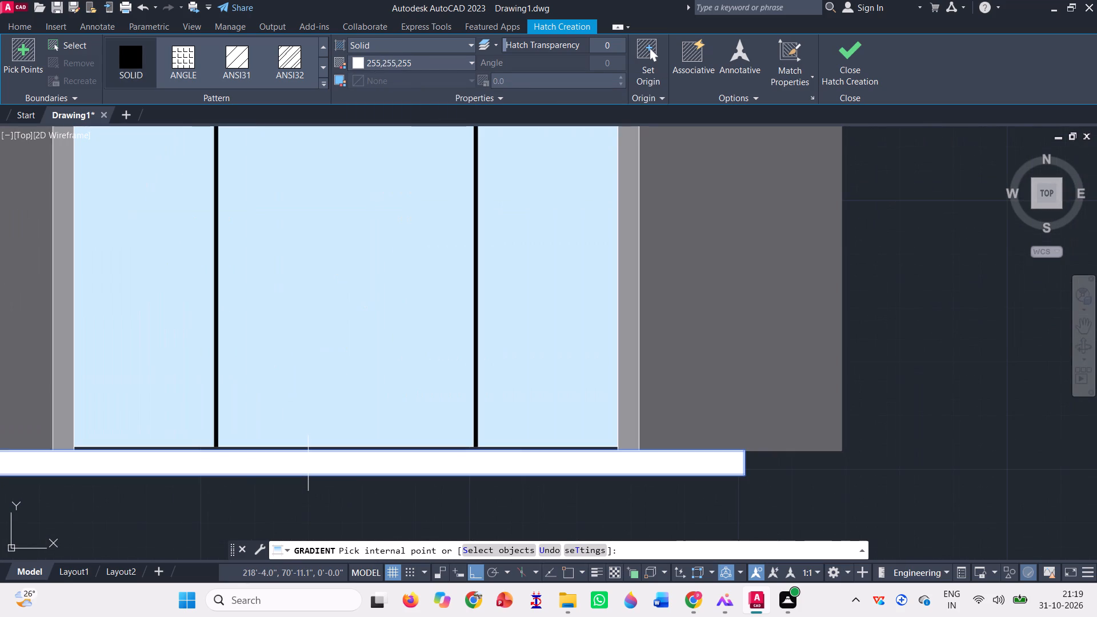
pyautogui.scroll(-5, 307, 462)
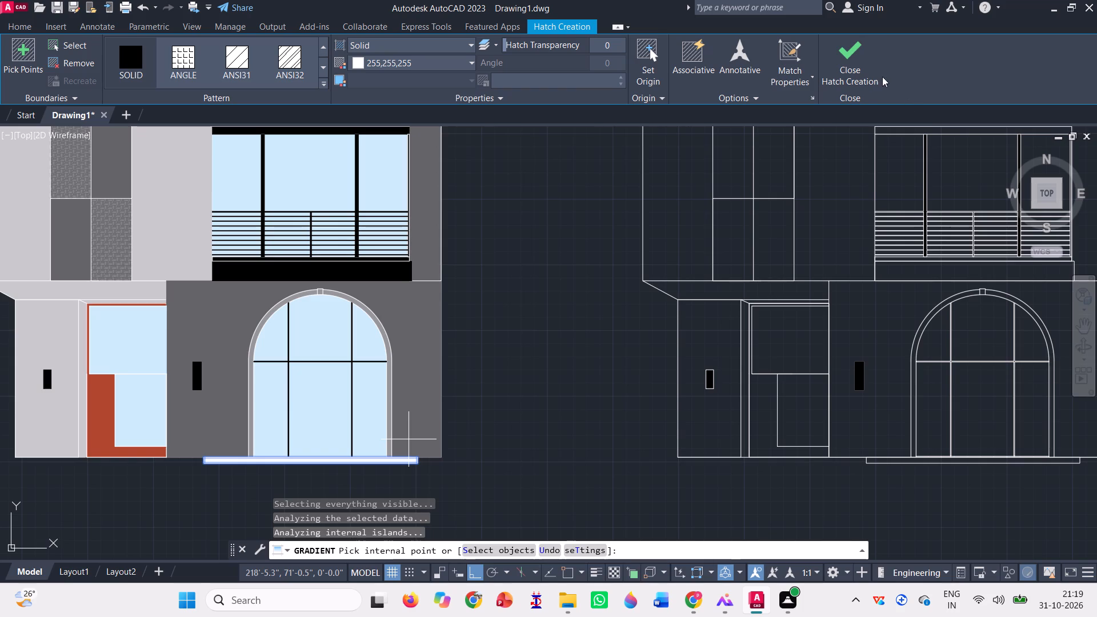
pyautogui.click(856, 57)
# Open DesignCenter and browse the en-us DesignCenter samples to the Blocks collection of Landscaping.dwg.
pyautogui.scroll(-2, 637, 275)
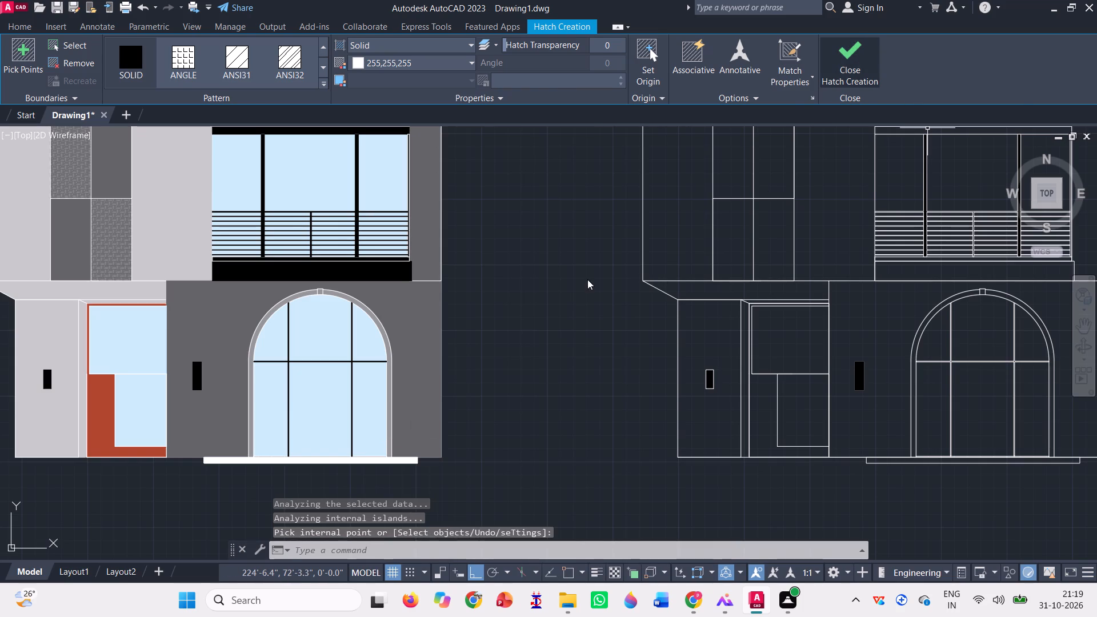
pyautogui.scroll(-1, 549, 278)
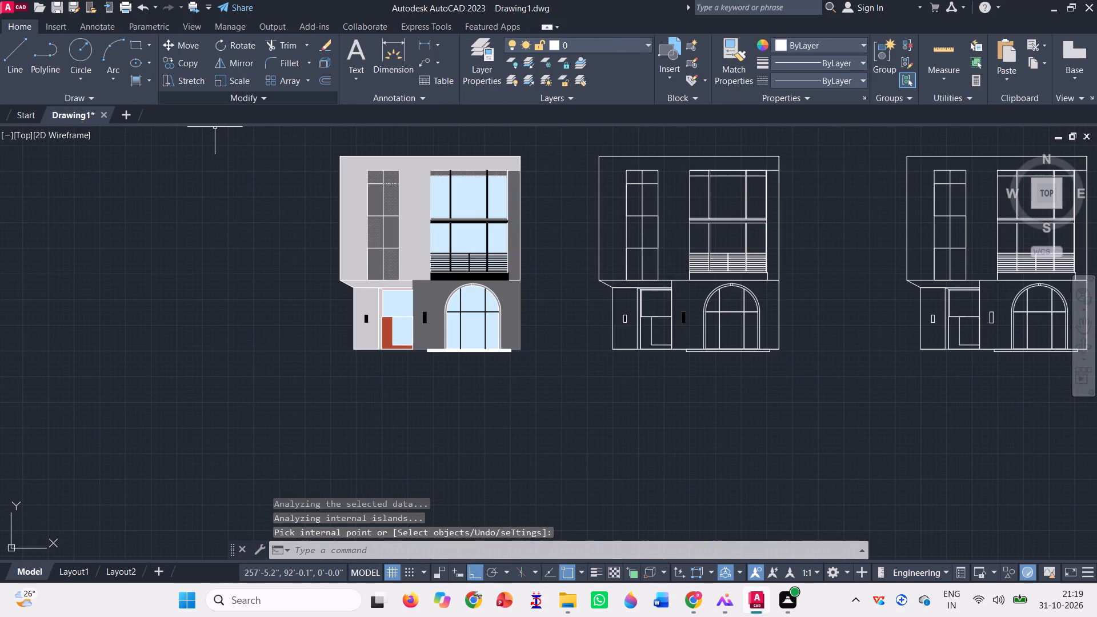
pyautogui.scroll(1, 558, 350)
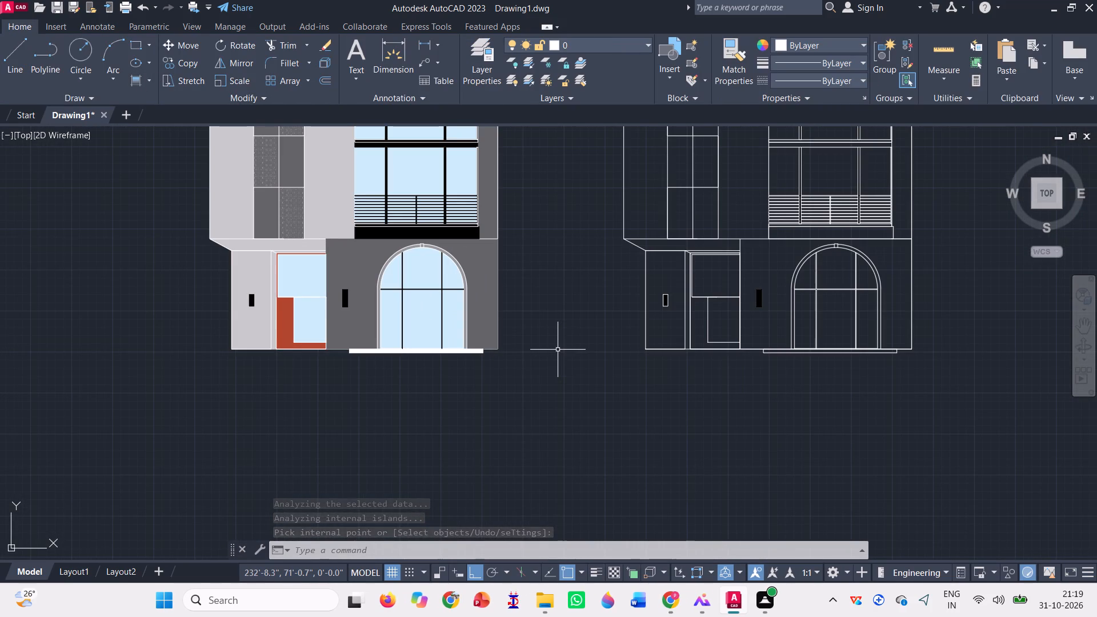
pyautogui.hotkey('ctrl', '2')
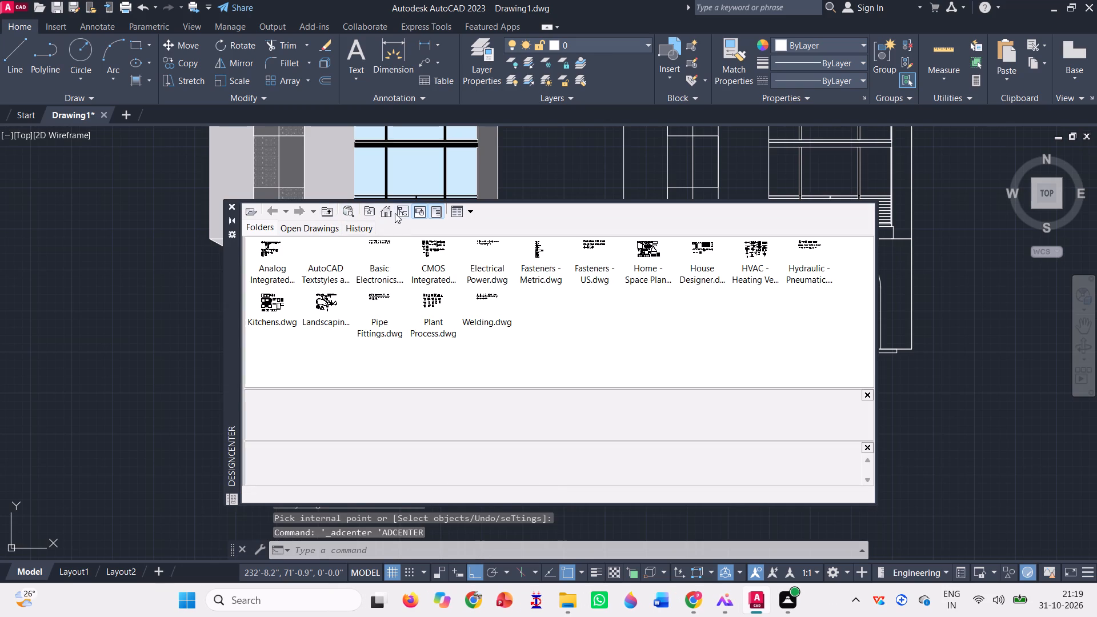
pyautogui.click(389, 211)
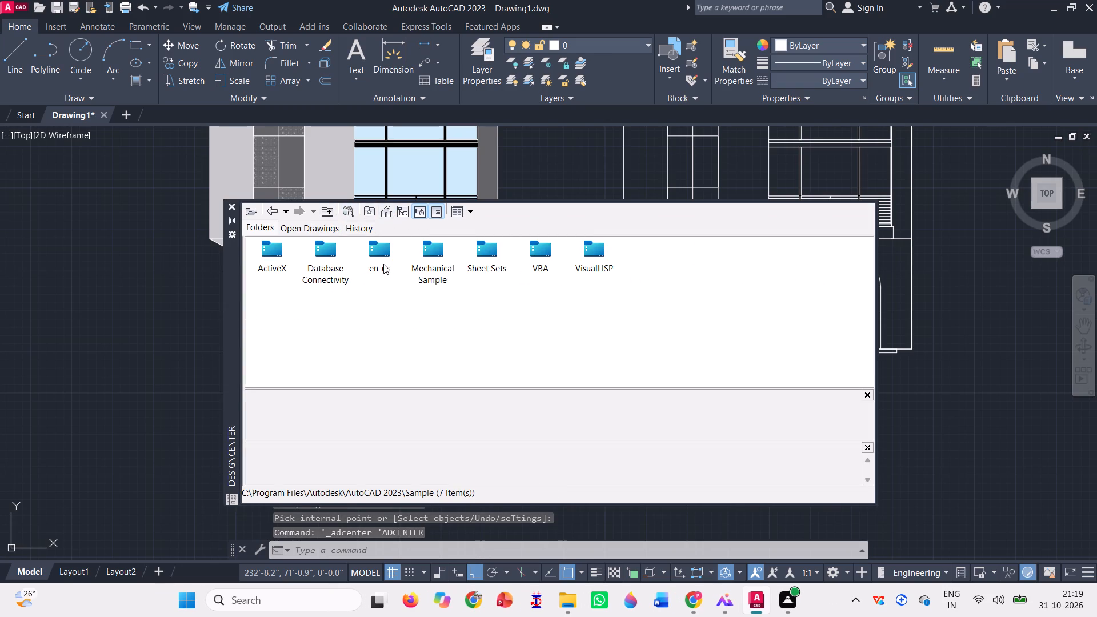
pyautogui.click(383, 262)
pyautogui.click(383, 261)
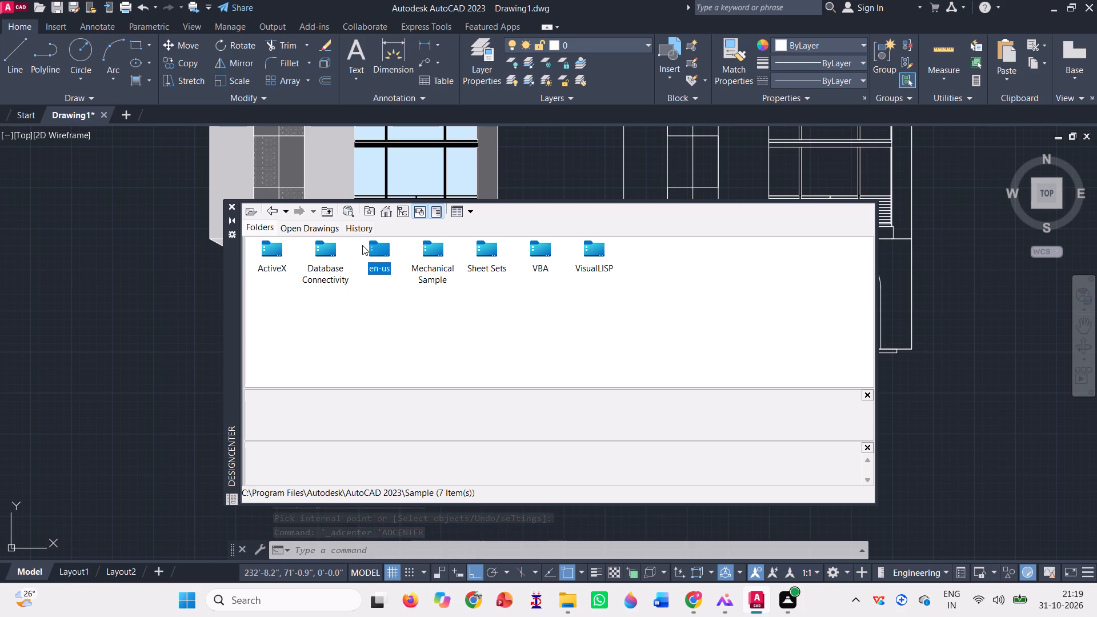
pyautogui.doubleClick(373, 258)
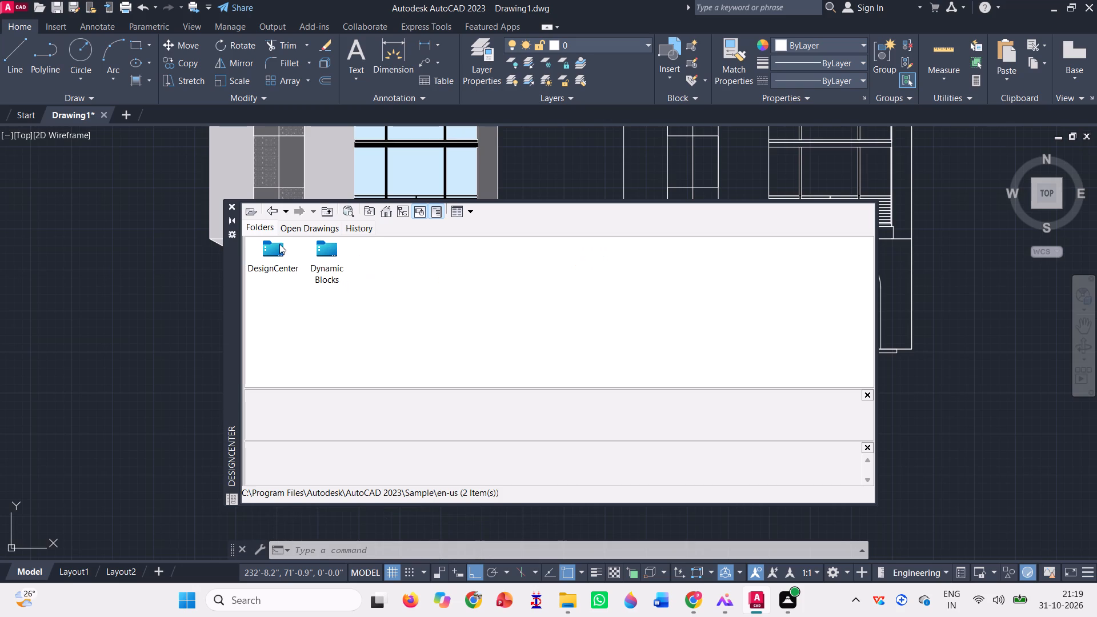
pyautogui.doubleClick(279, 250)
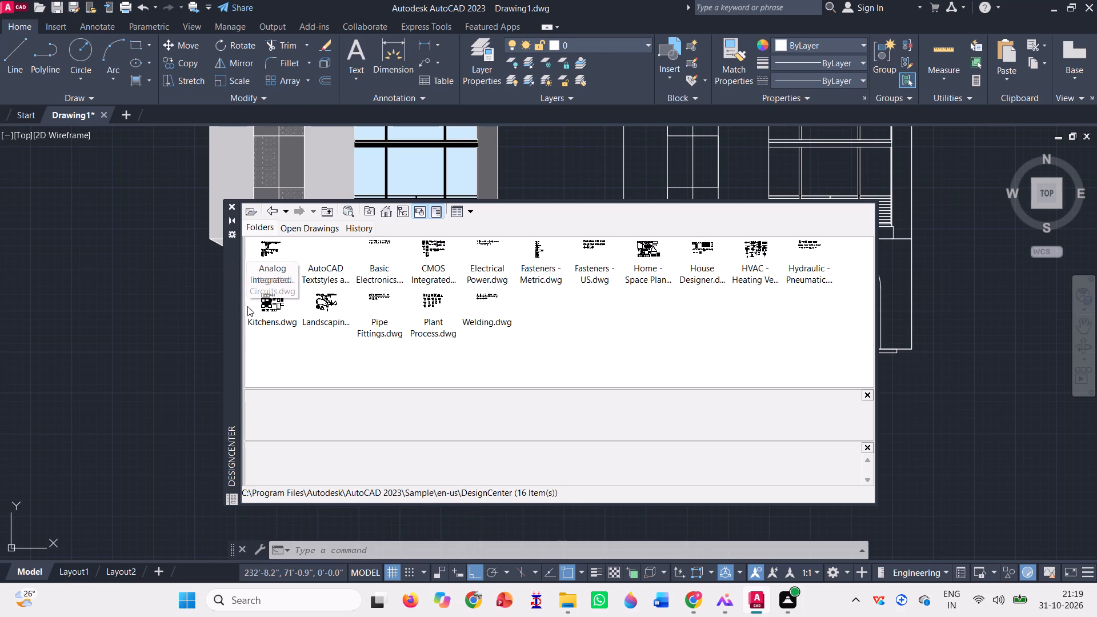
pyautogui.doubleClick(322, 305)
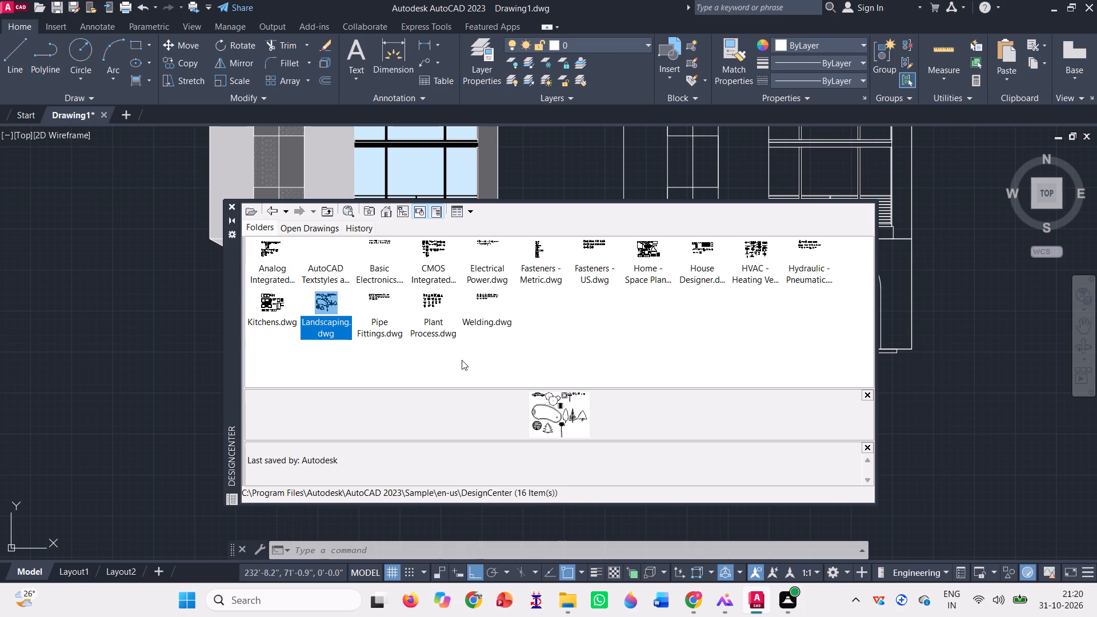
pyautogui.click(331, 303)
pyautogui.click(327, 302)
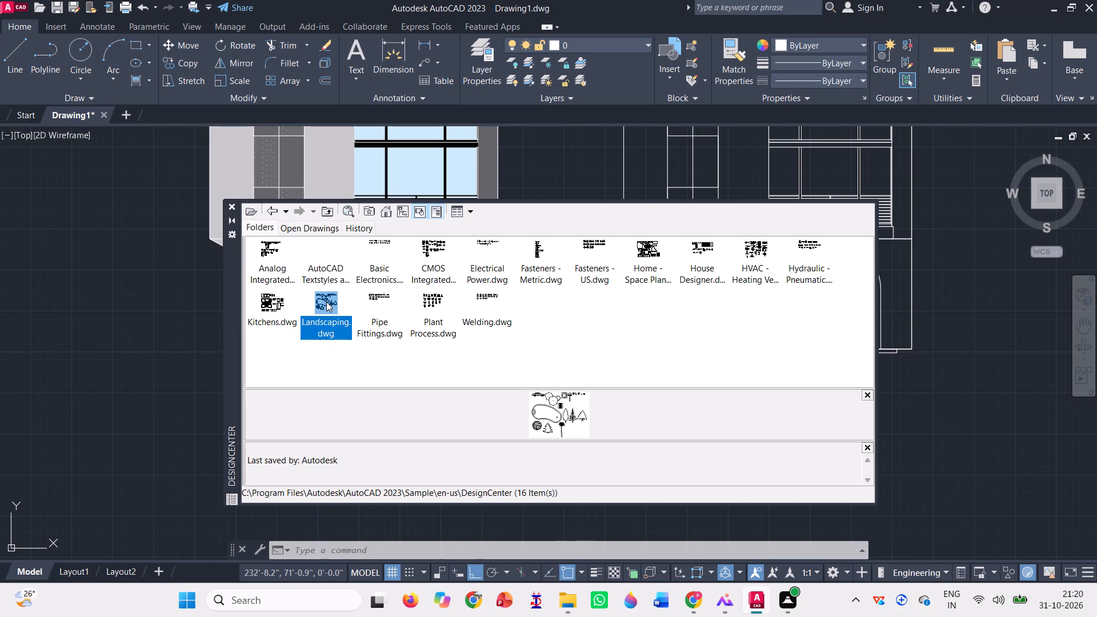
pyautogui.doubleClick(329, 302)
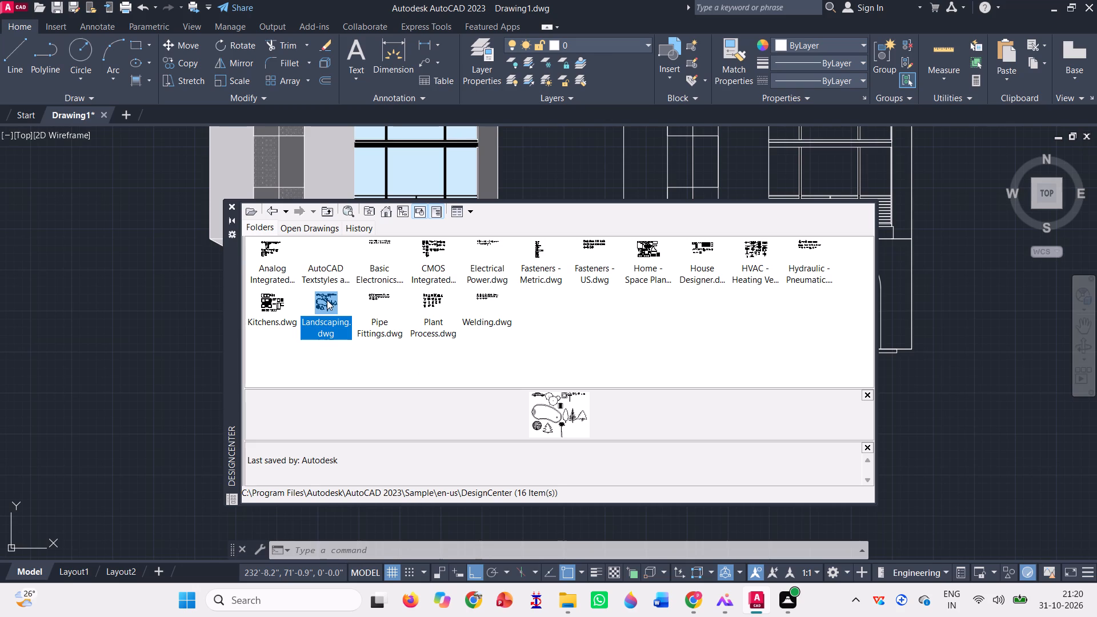
pyautogui.click(327, 300)
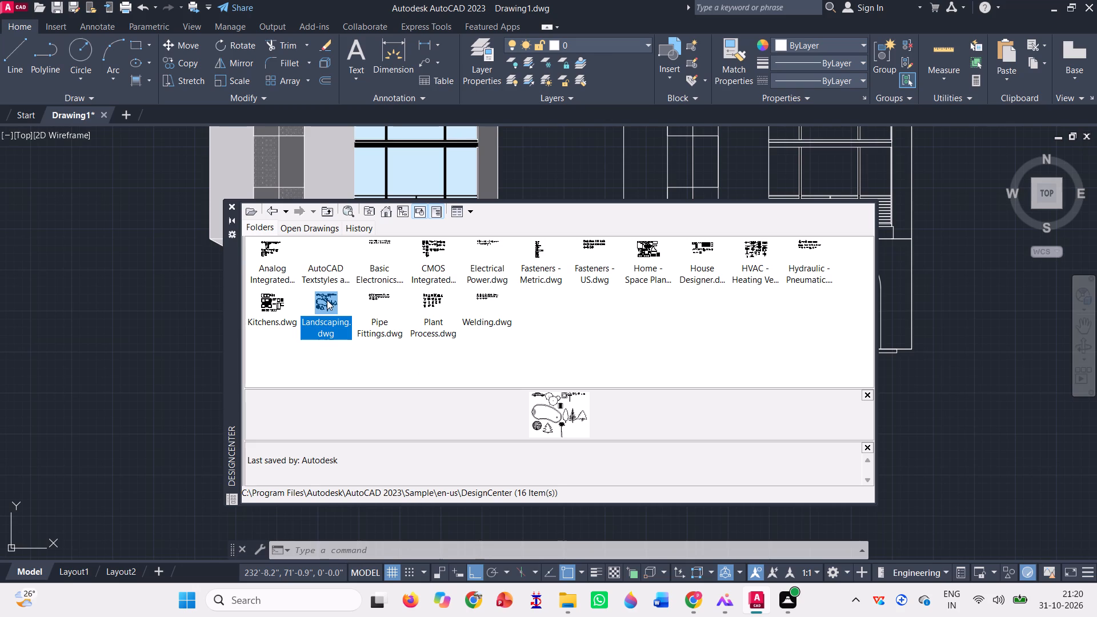
pyautogui.doubleClick(327, 300)
pyautogui.doubleClick(277, 252)
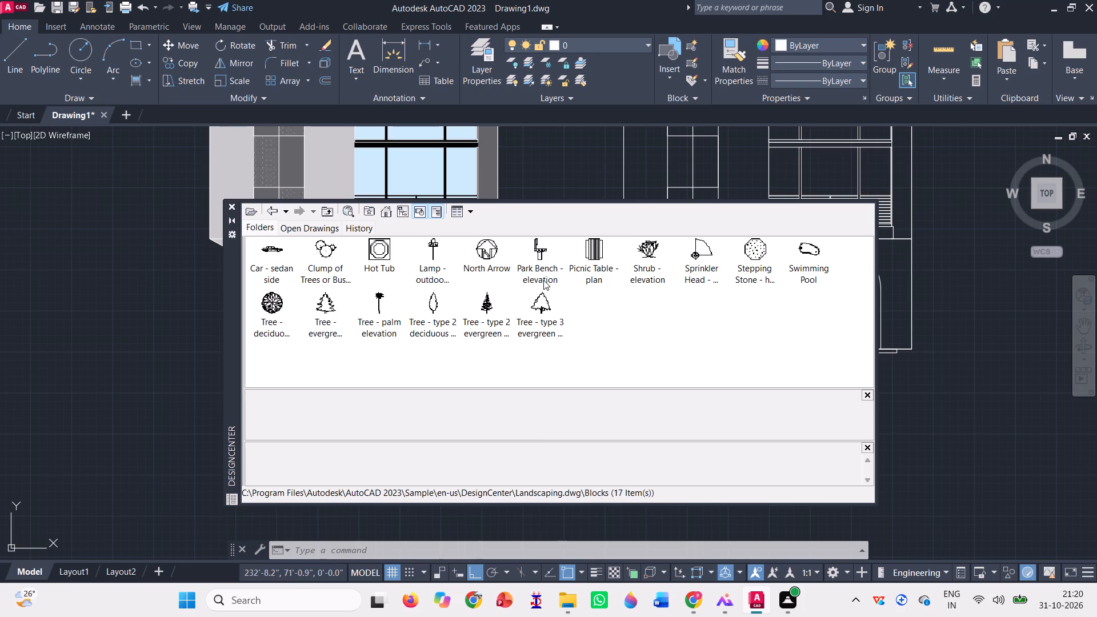
# Insert the Shrub - elevation block at scale 1.0 in the empty space left of the shaded elevation.
pyautogui.doubleClick(649, 246)
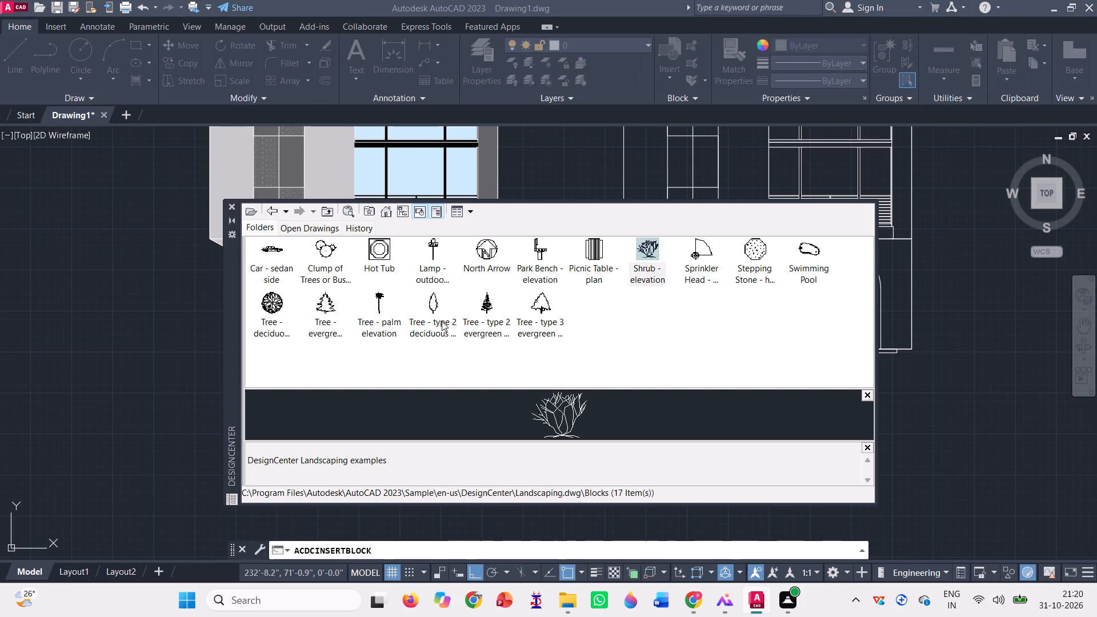
pyautogui.click(656, 384)
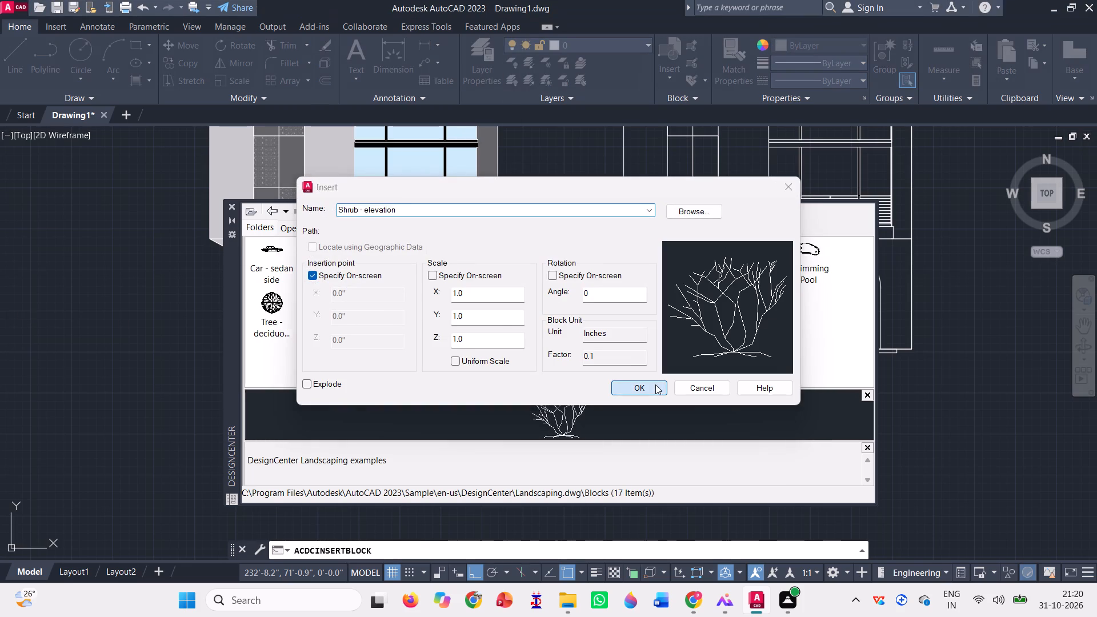
pyautogui.click(183, 316)
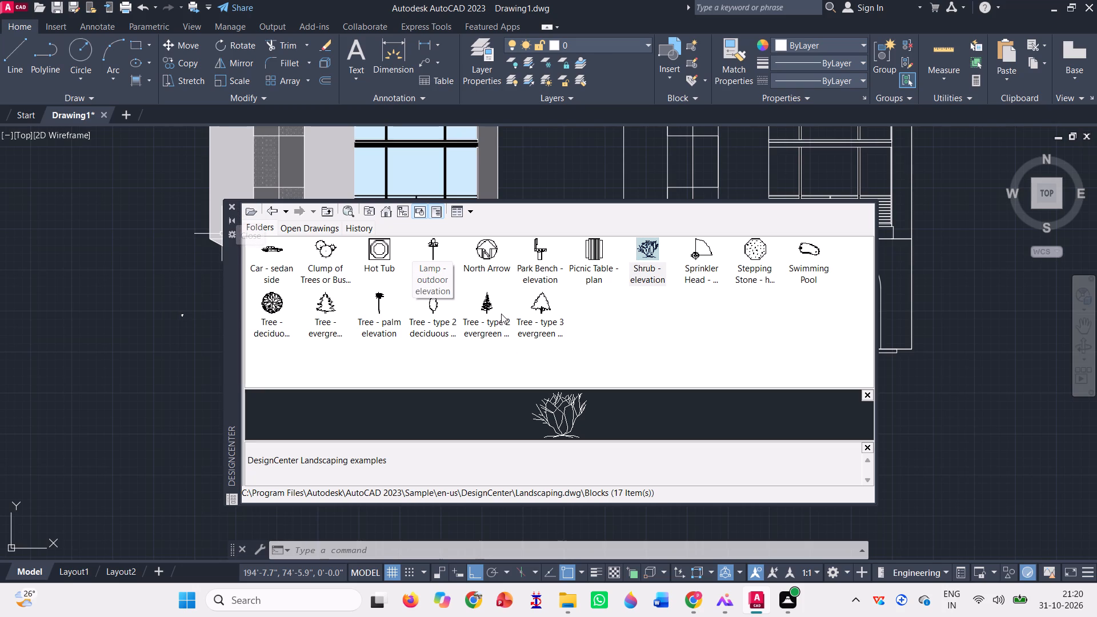
# Insert the Tree - type 3 evergreen elevation block at scale 1.0 just above the shrub, and close DesignCenter.
pyautogui.doubleClick(542, 306)
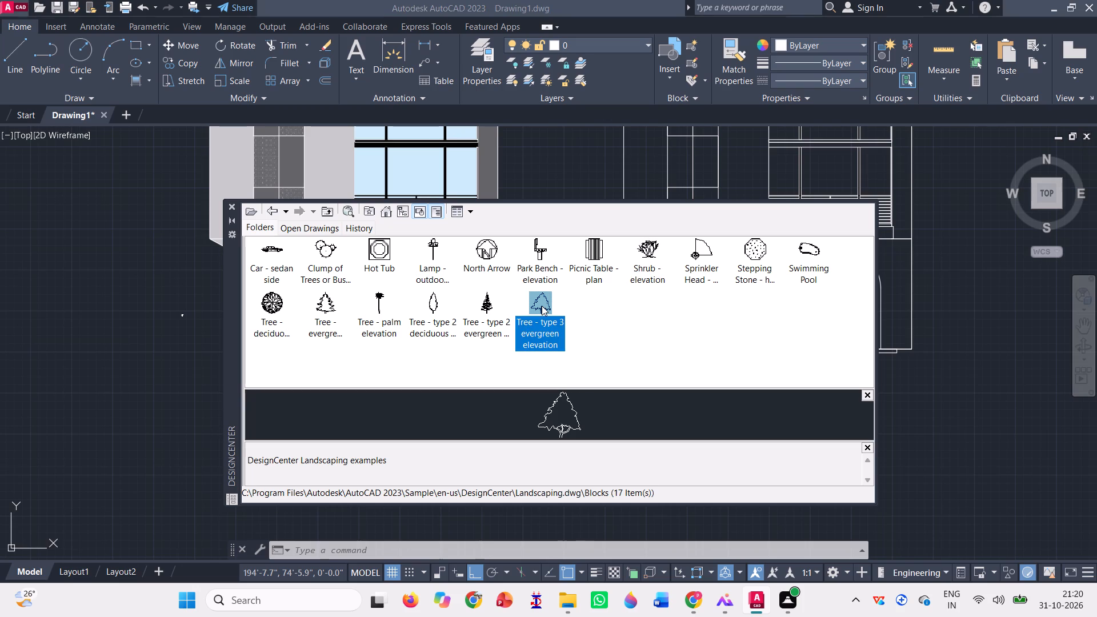
pyautogui.click(646, 390)
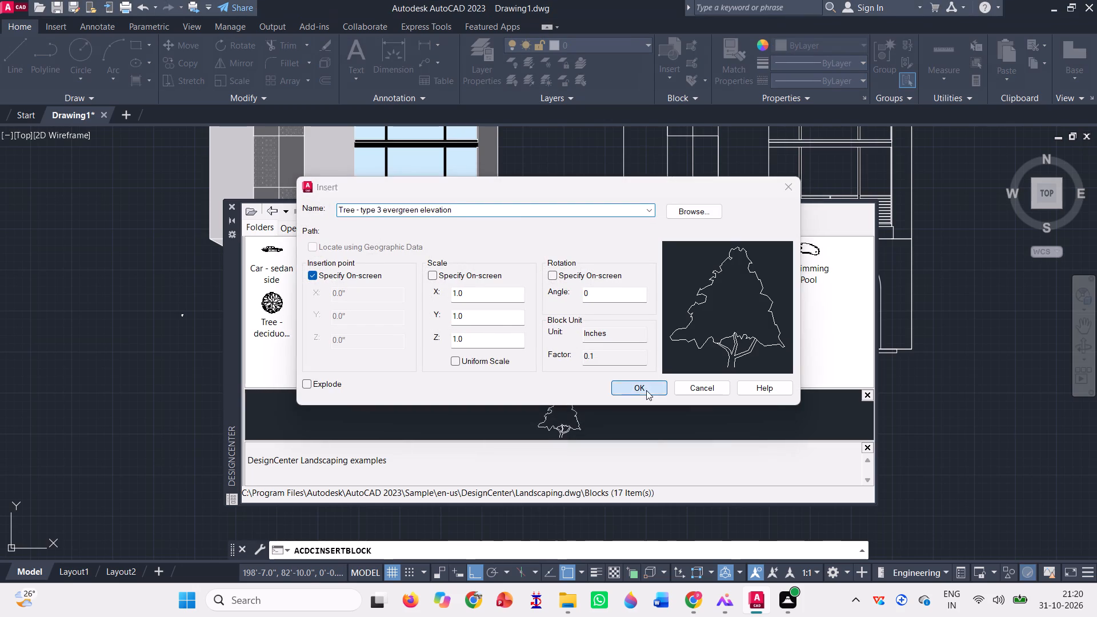
pyautogui.click(191, 305)
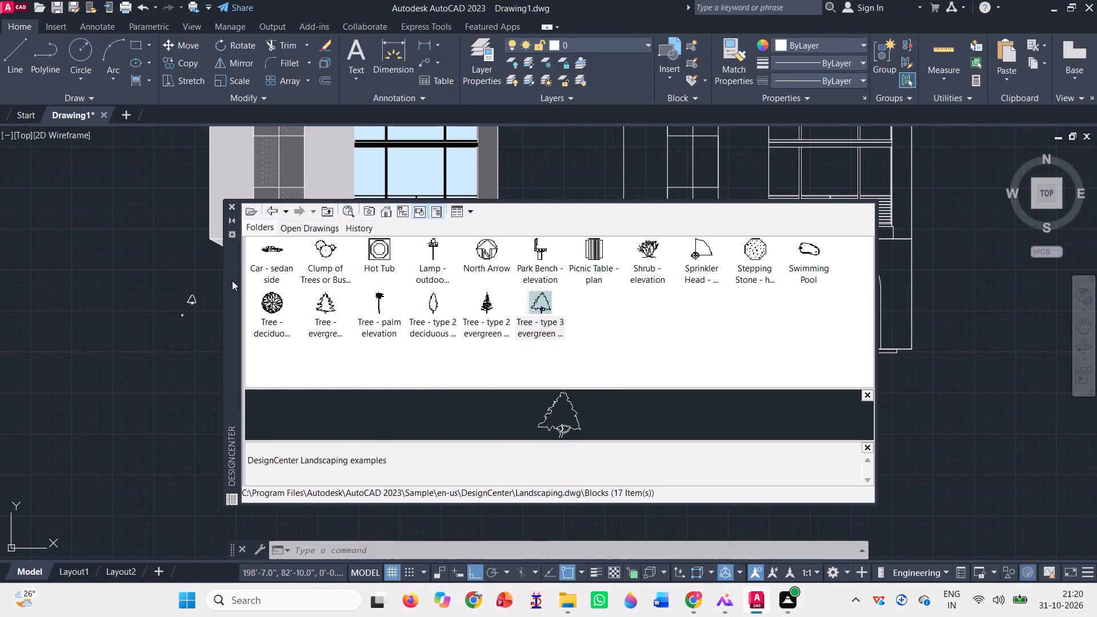
pyautogui.click(234, 205)
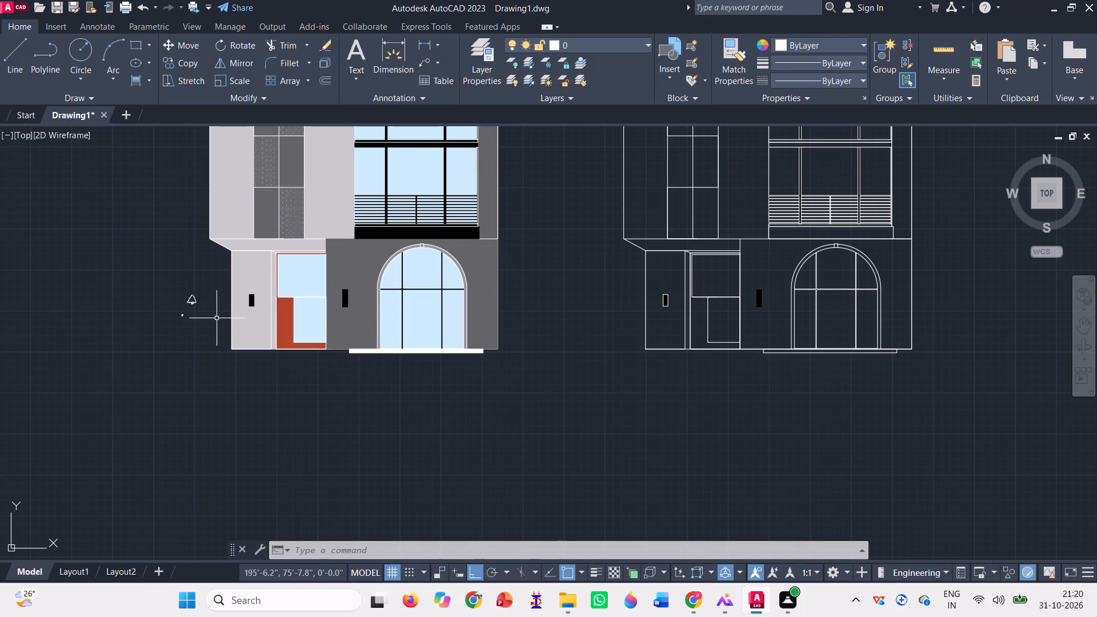
# Set the colour of the inserted shrub and evergreen tree blocks to green 19,155,72.
pyautogui.scroll(2, 186, 324)
pyautogui.scroll(-1, 186, 323)
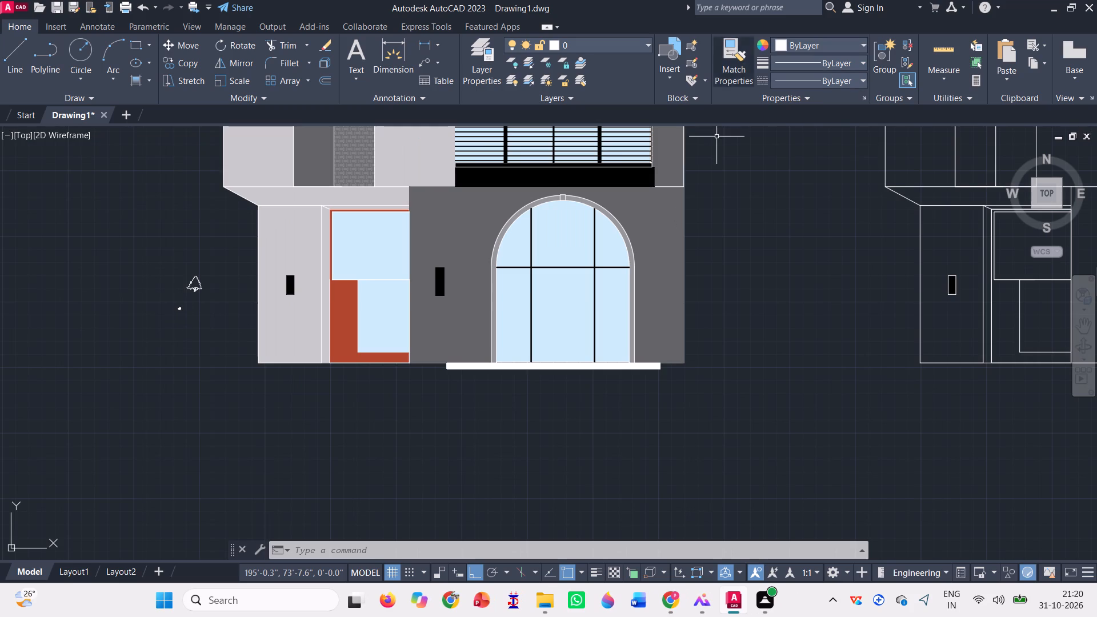
pyautogui.click(220, 320)
pyautogui.click(138, 258)
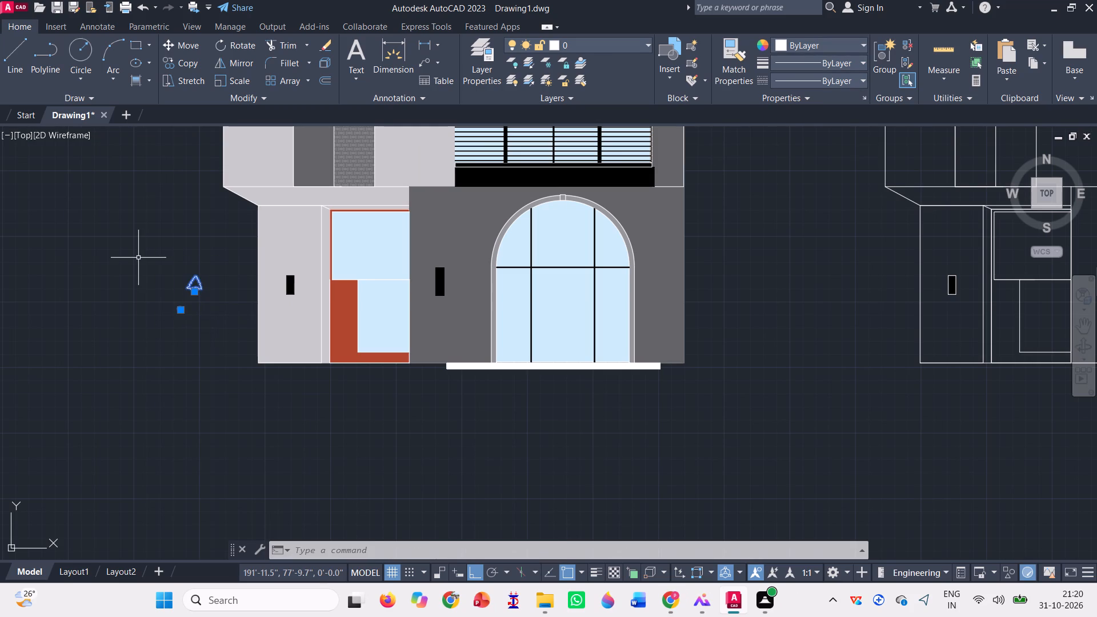
pyautogui.click(804, 50)
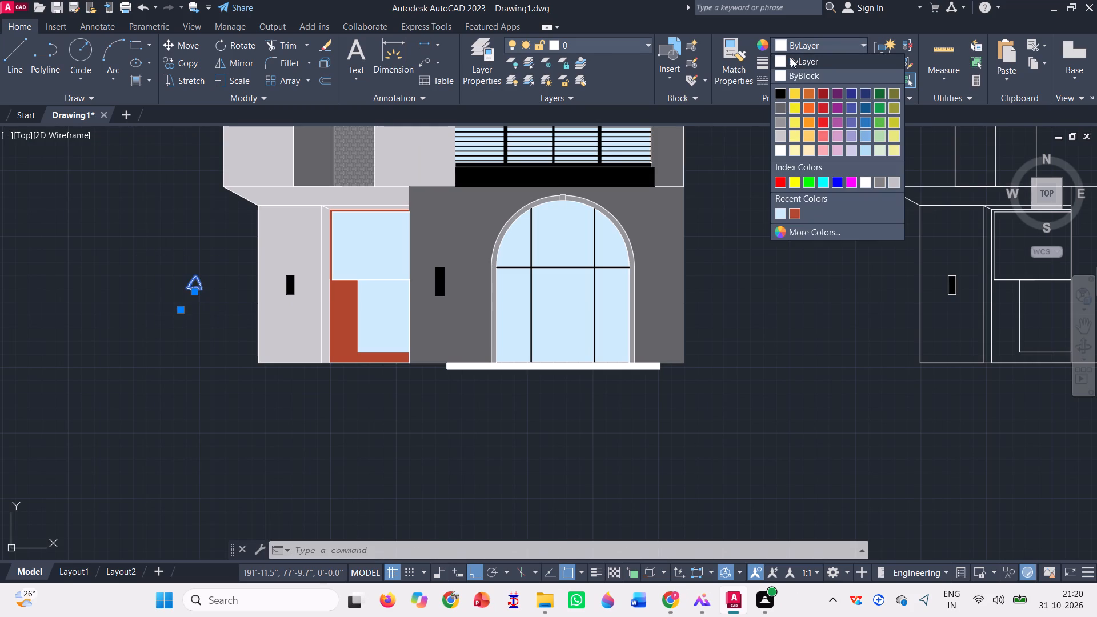
pyautogui.click(883, 106)
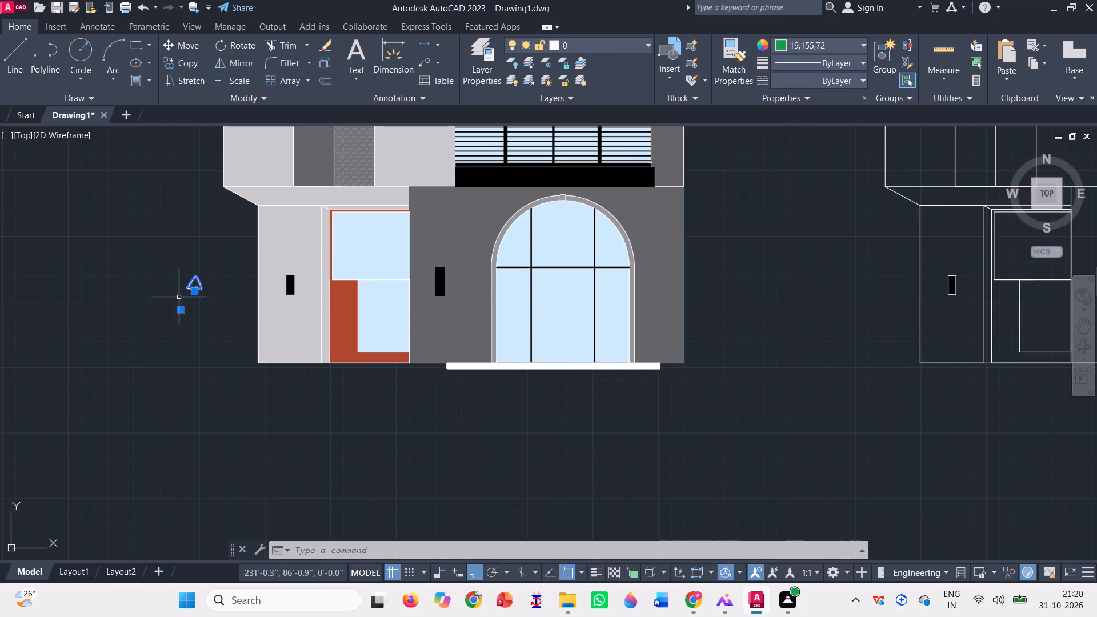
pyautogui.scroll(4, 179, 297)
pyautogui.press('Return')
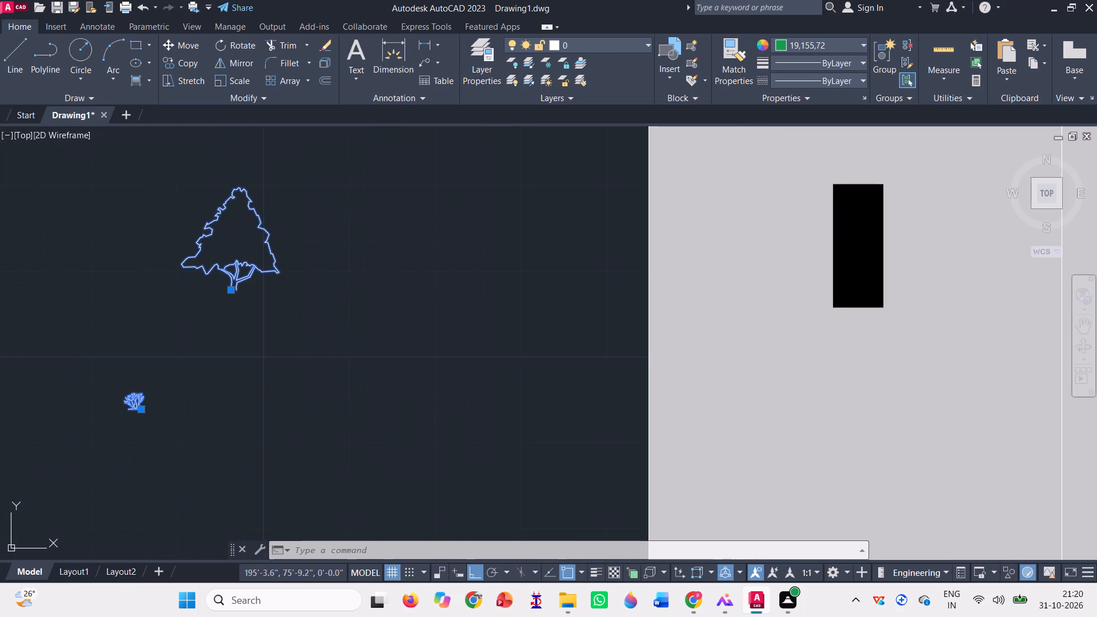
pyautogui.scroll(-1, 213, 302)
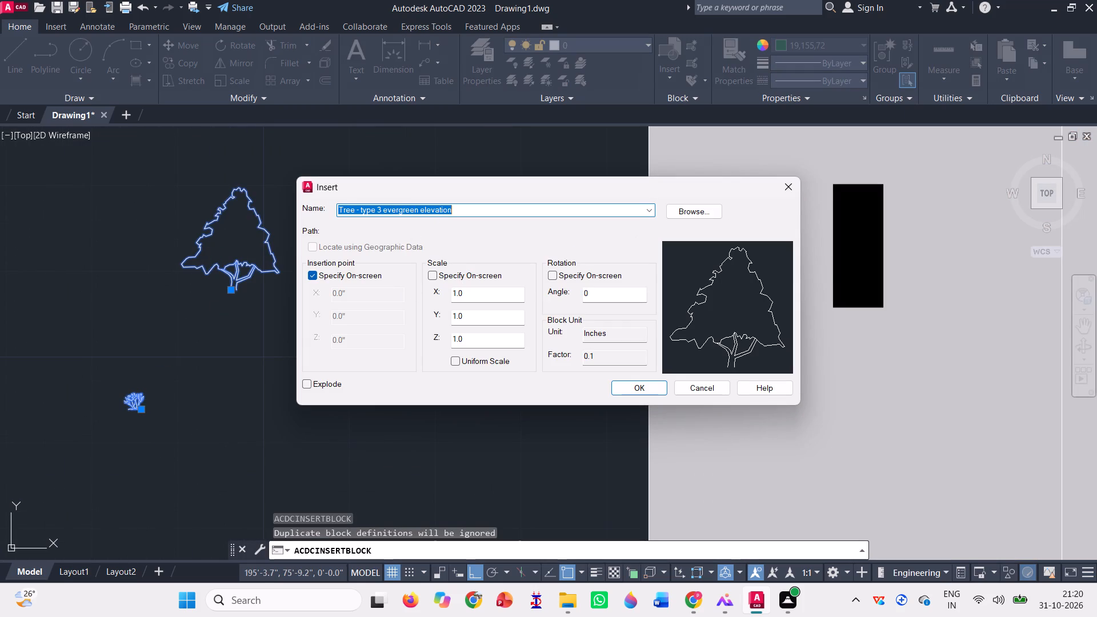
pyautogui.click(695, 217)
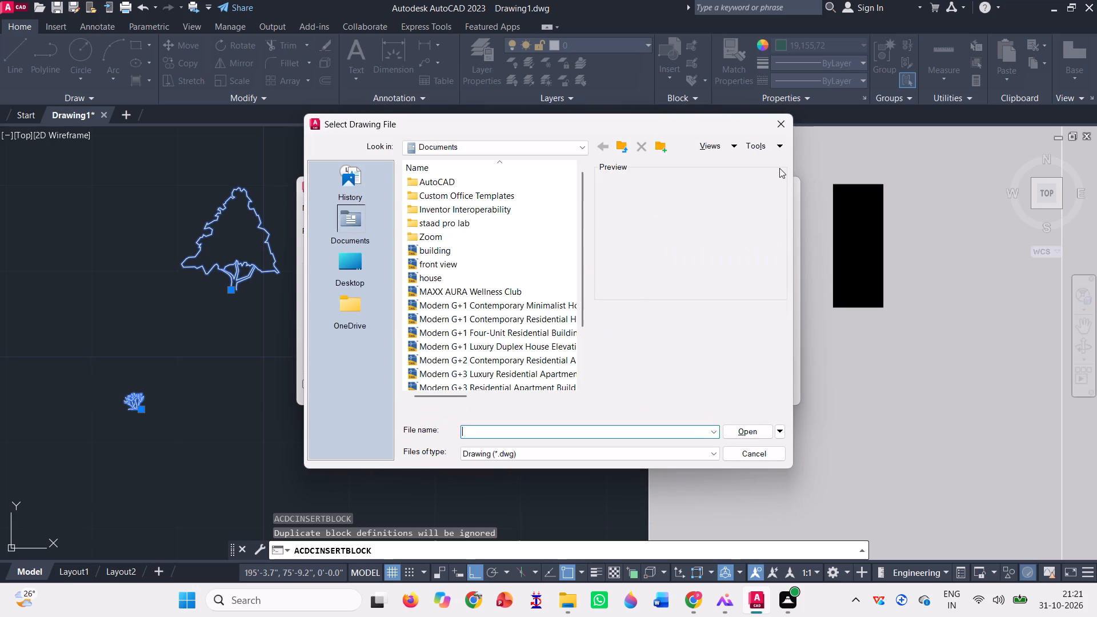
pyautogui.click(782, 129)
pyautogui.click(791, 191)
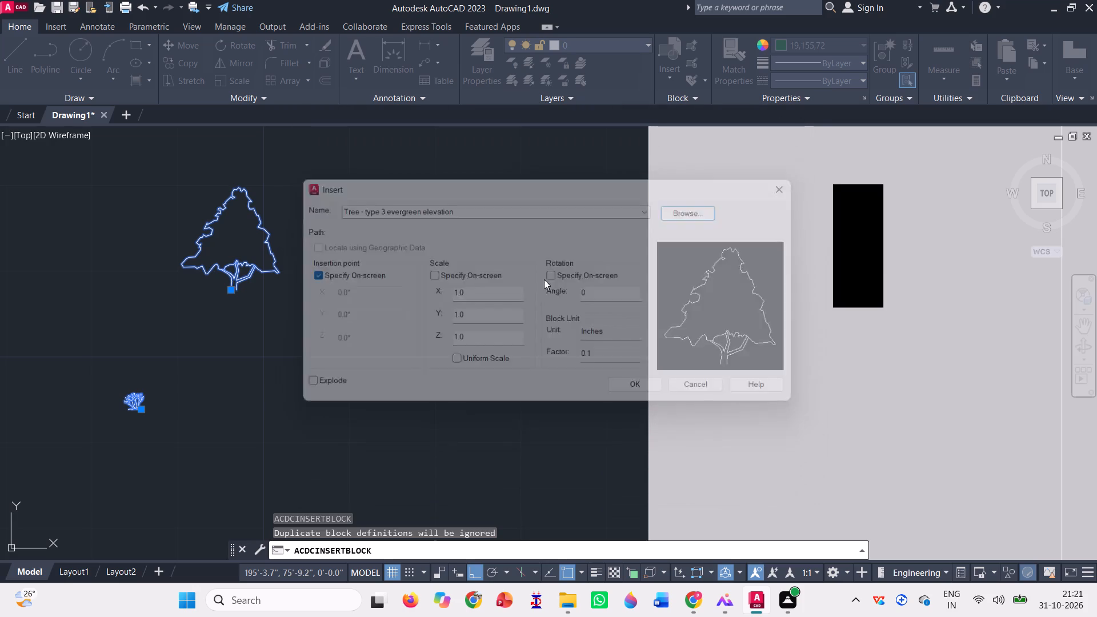
# Change the colour of the evergreen tree and shrub blocks to dark green 19,103,52.
pyautogui.scroll(-4, 217, 358)
pyautogui.scroll(3, 228, 347)
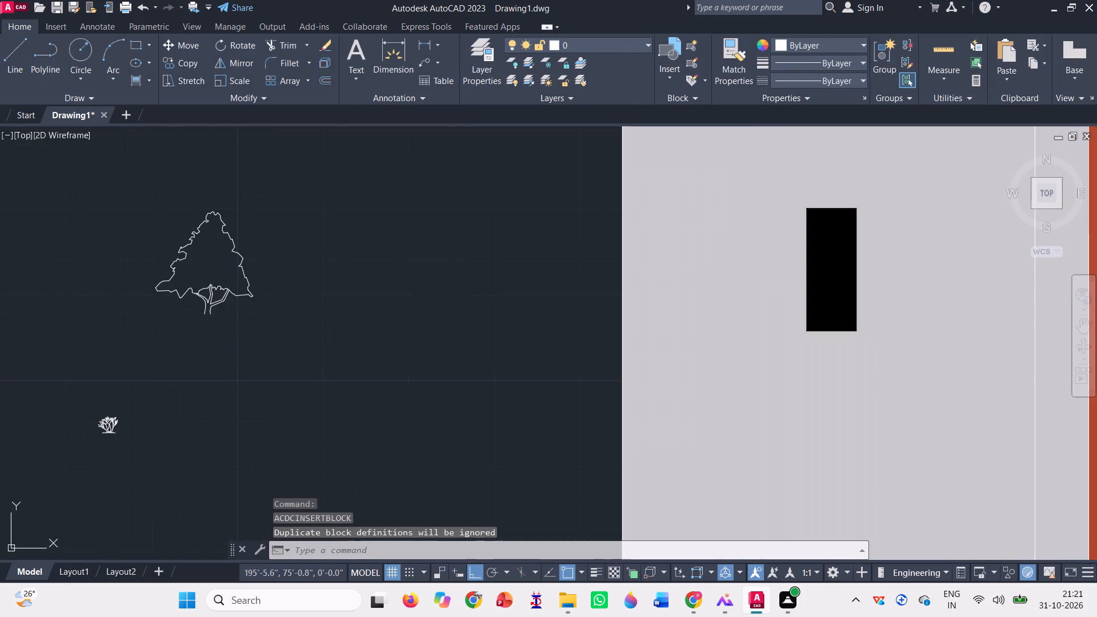
pyautogui.click(215, 292)
pyautogui.click(194, 275)
pyautogui.scroll(-2, 239, 304)
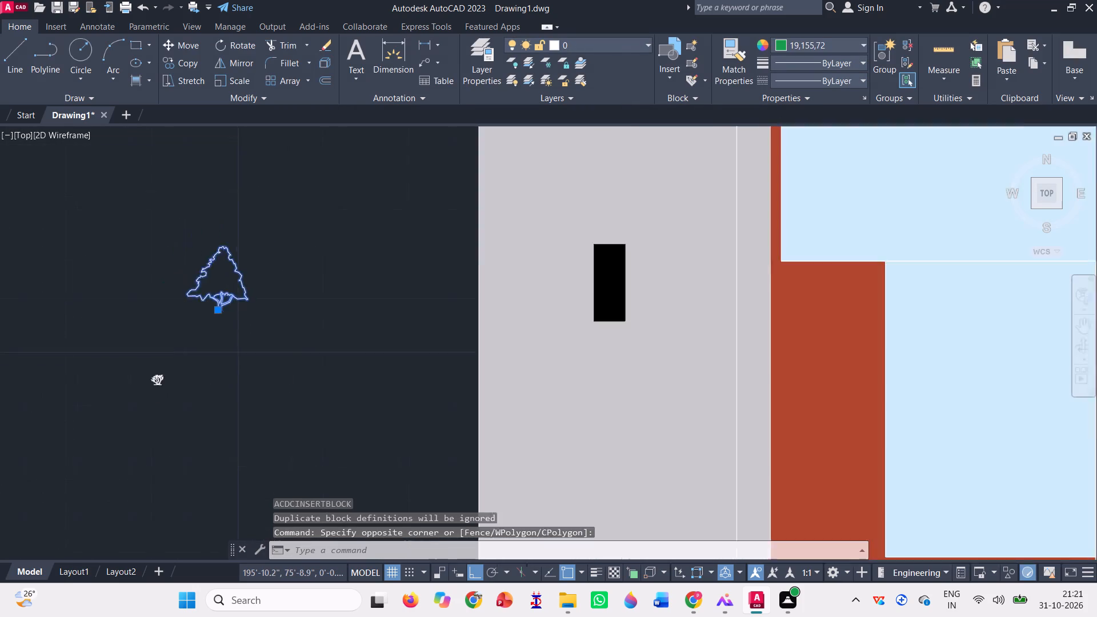
pyautogui.scroll(2, 213, 298)
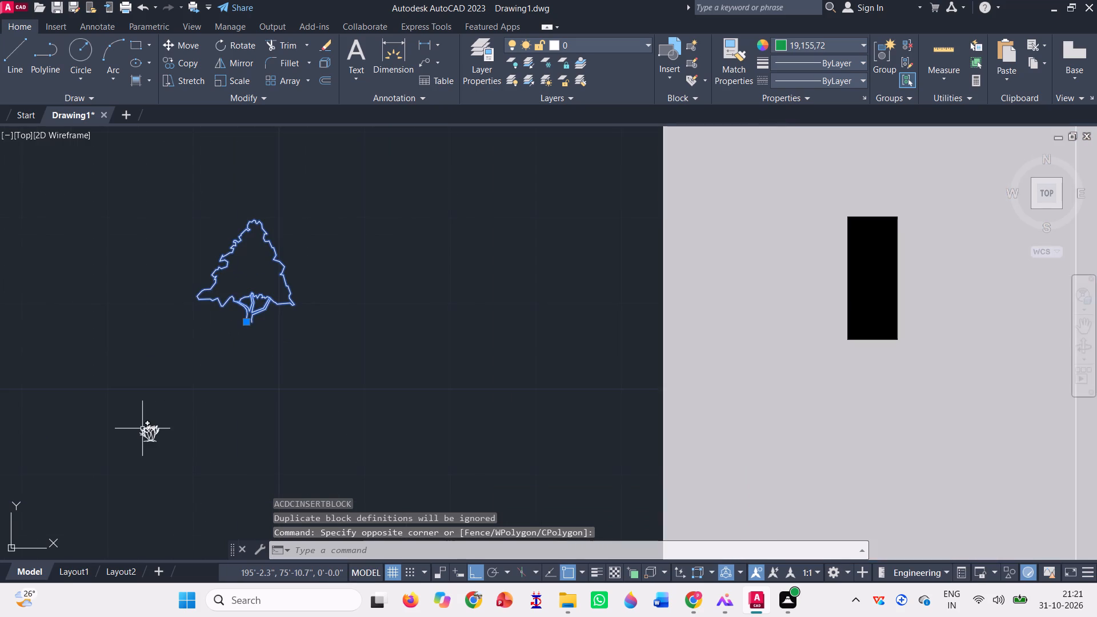
pyautogui.scroll(3, 135, 440)
pyautogui.scroll(3, 175, 414)
pyautogui.click(178, 407)
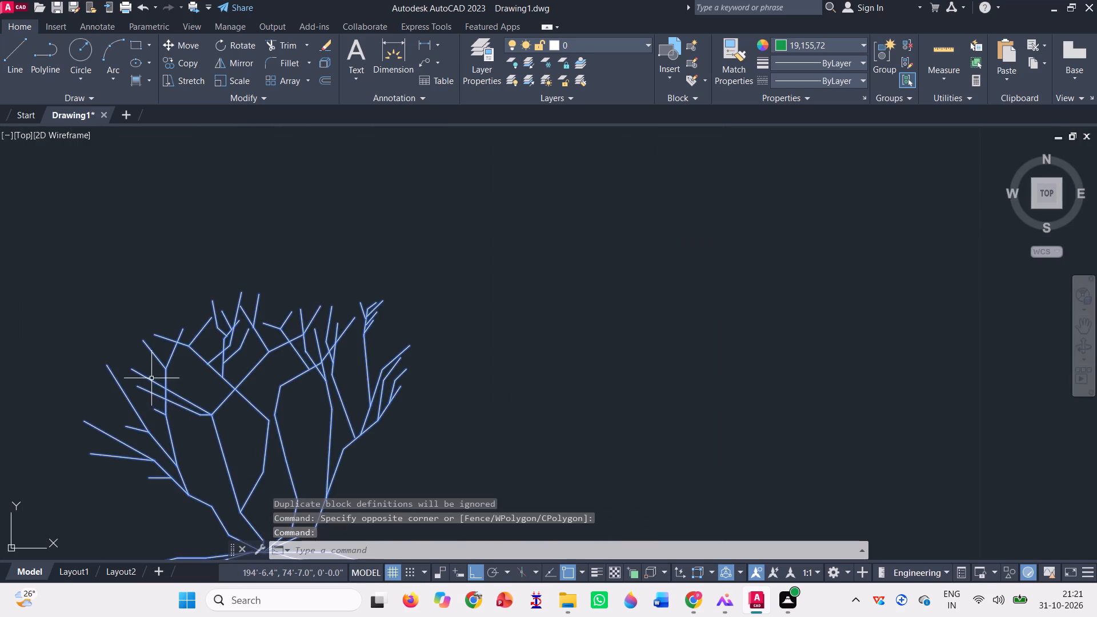
pyautogui.scroll(-4, 151, 378)
pyautogui.scroll(-2, 227, 373)
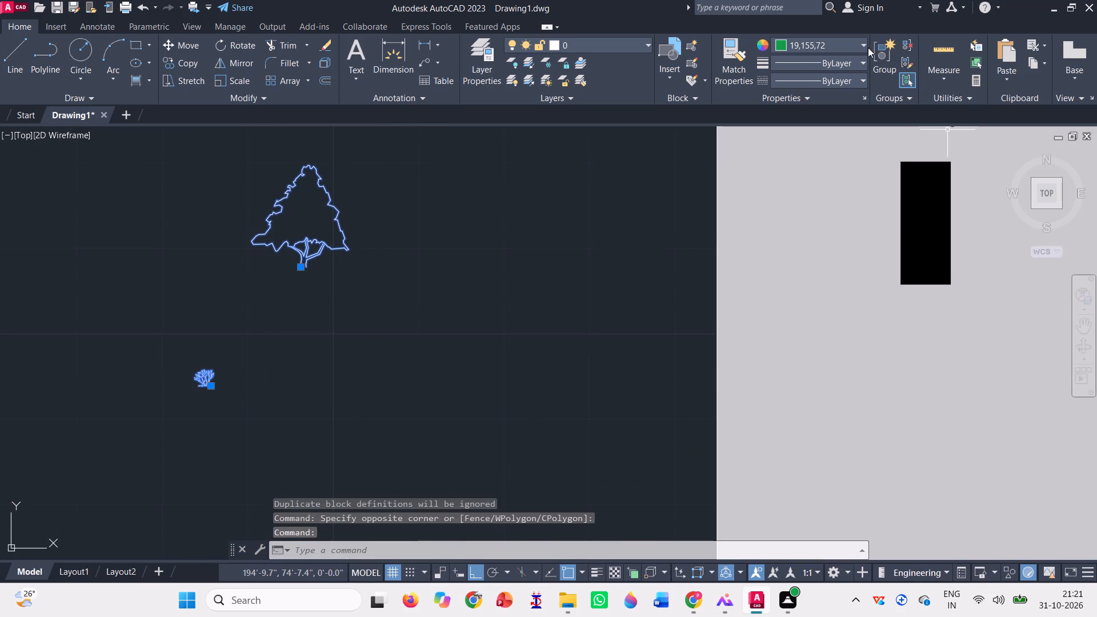
pyautogui.click(867, 46)
pyautogui.click(880, 92)
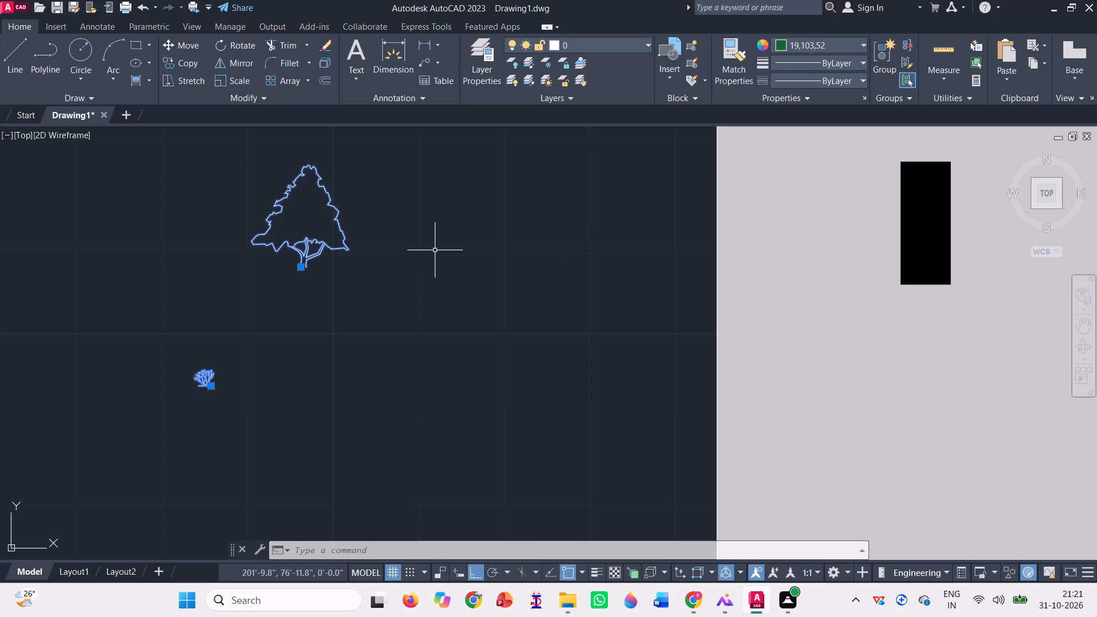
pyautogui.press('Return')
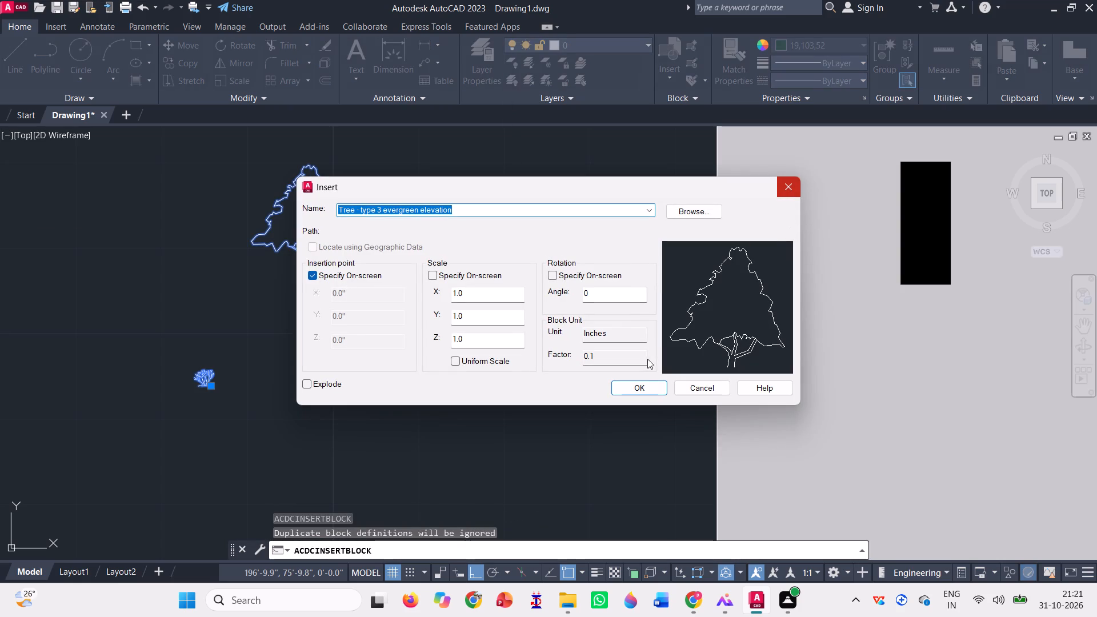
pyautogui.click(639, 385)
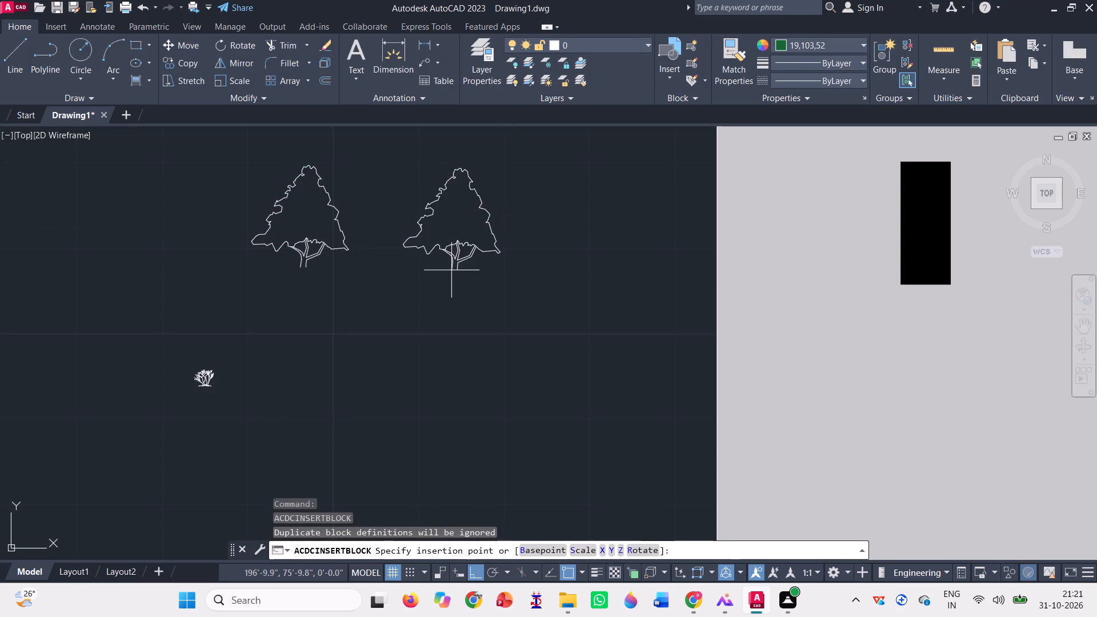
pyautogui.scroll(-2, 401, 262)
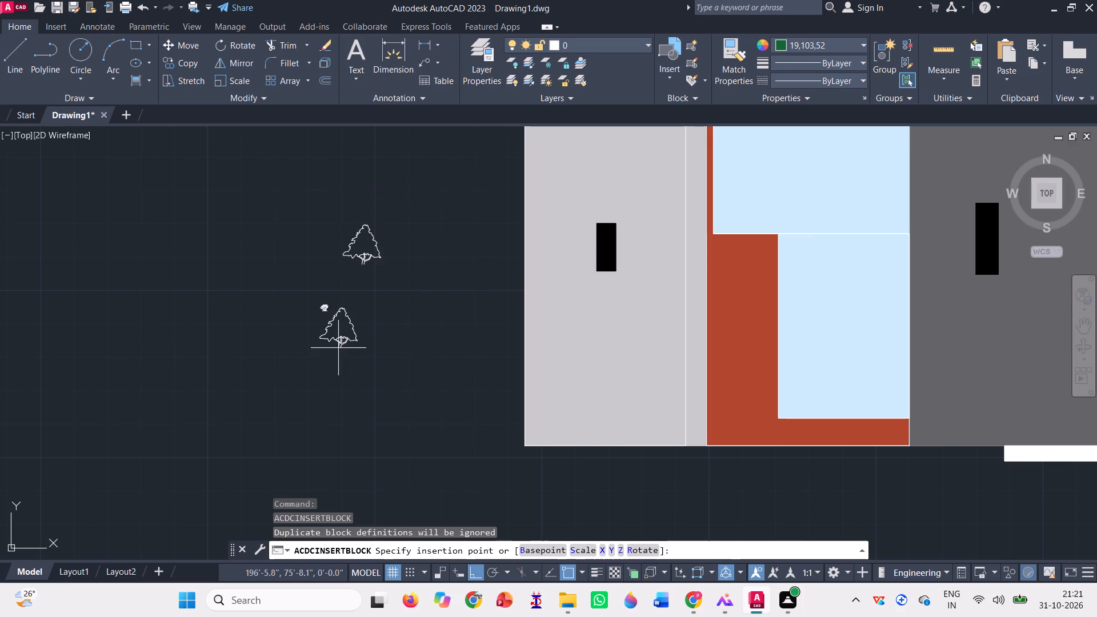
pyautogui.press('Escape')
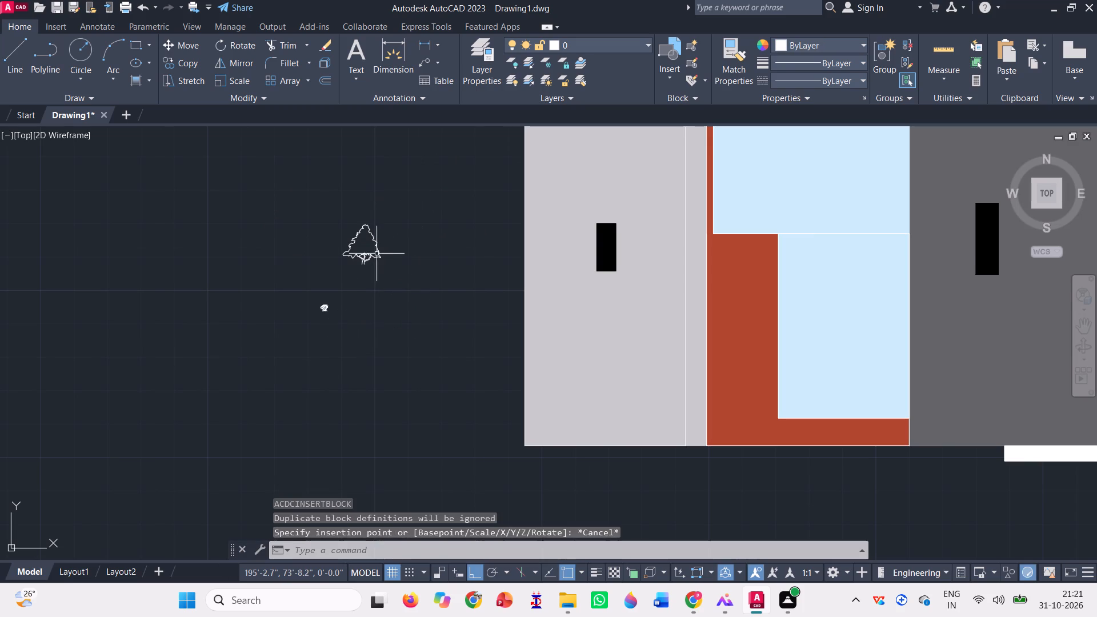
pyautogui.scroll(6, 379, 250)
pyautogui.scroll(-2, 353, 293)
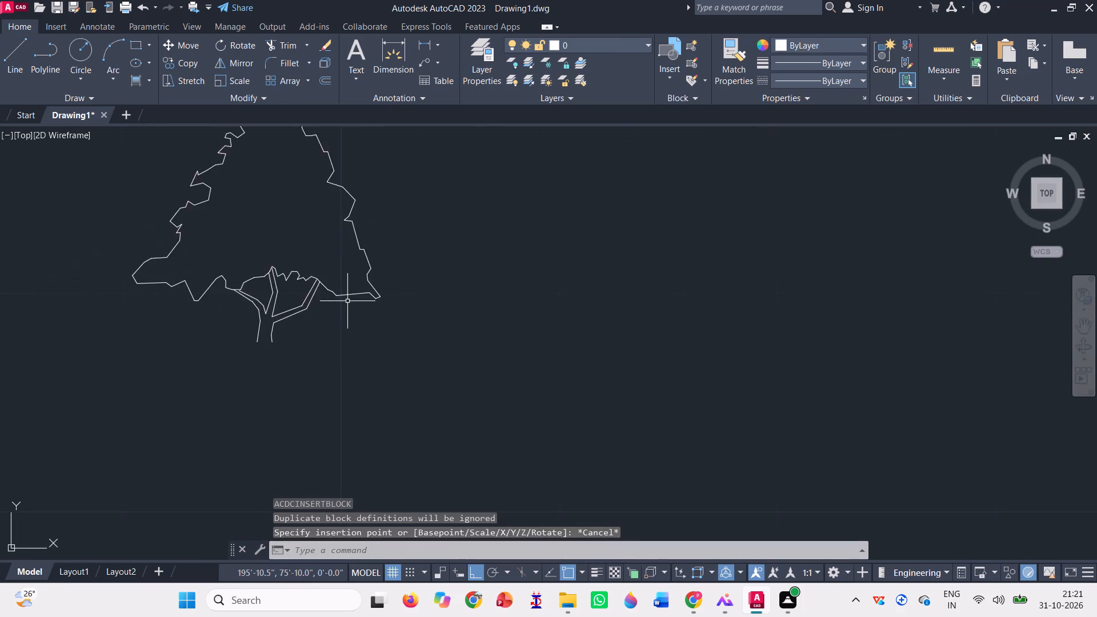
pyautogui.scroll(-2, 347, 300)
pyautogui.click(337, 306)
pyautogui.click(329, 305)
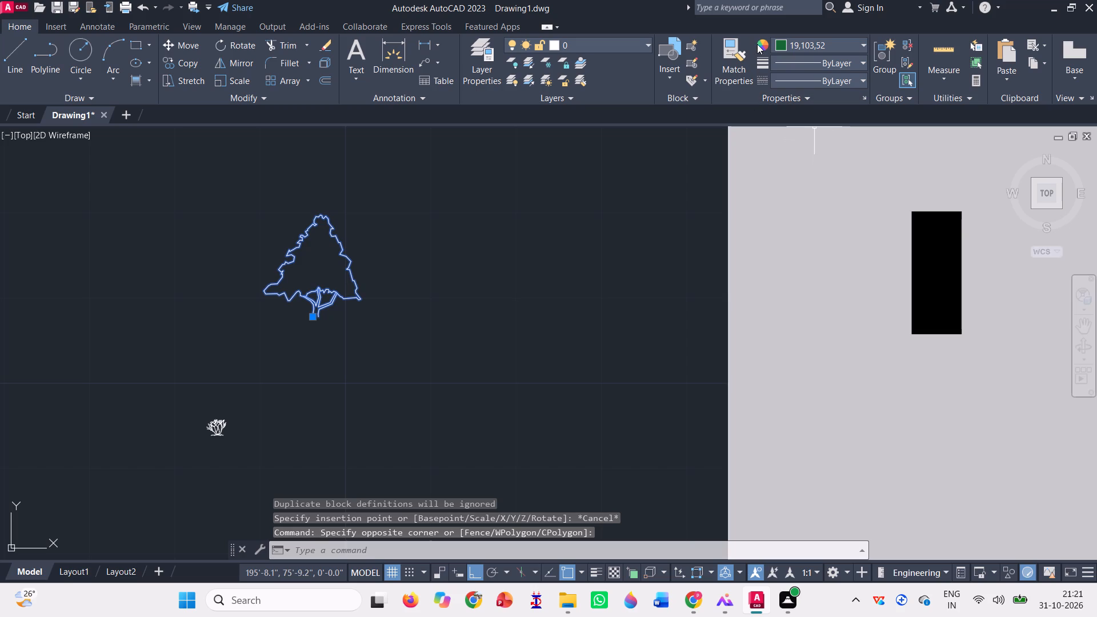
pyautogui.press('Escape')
# Draw a horizontal line closing the open base of the evergreen tree's trunk between its two lower endpoints.
pyautogui.scroll(2, 354, 325)
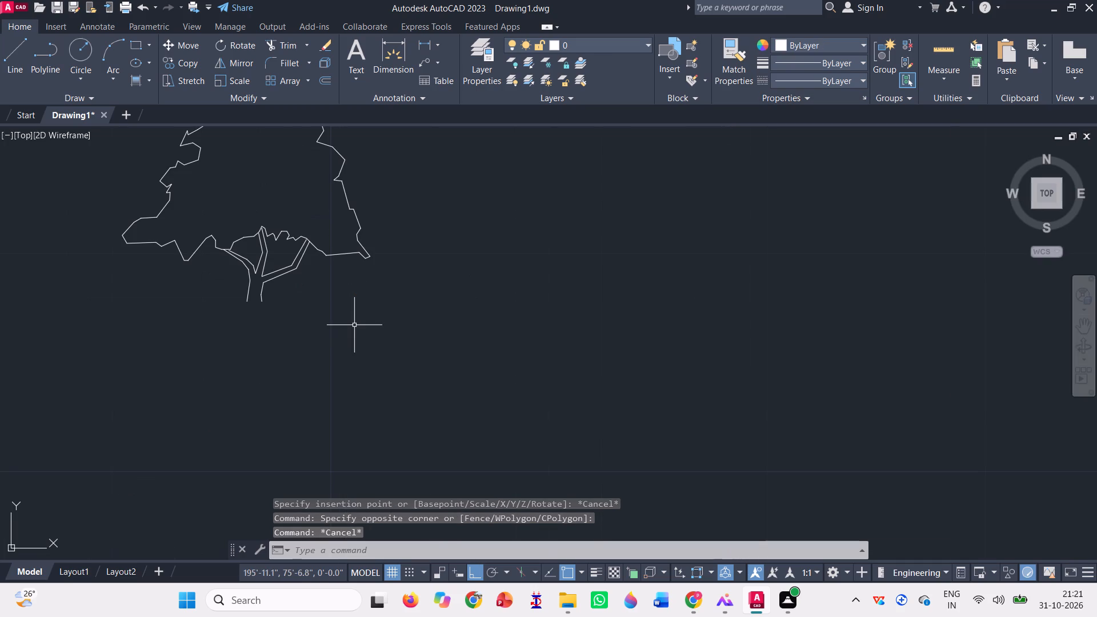
pyautogui.press('l')
pyautogui.press('Return')
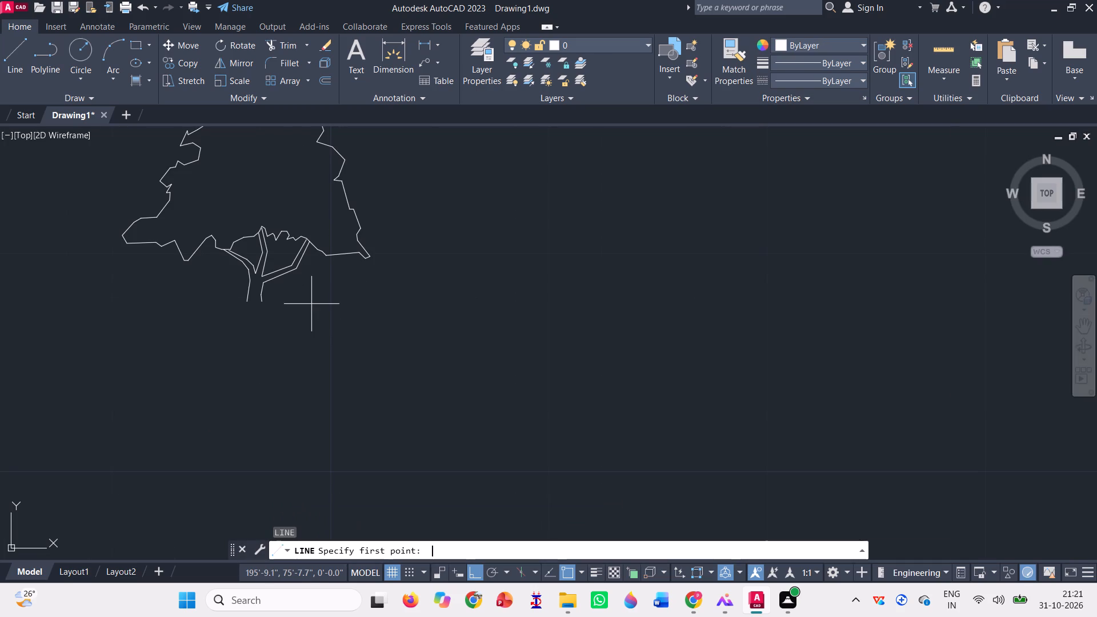
pyautogui.scroll(2, 276, 290)
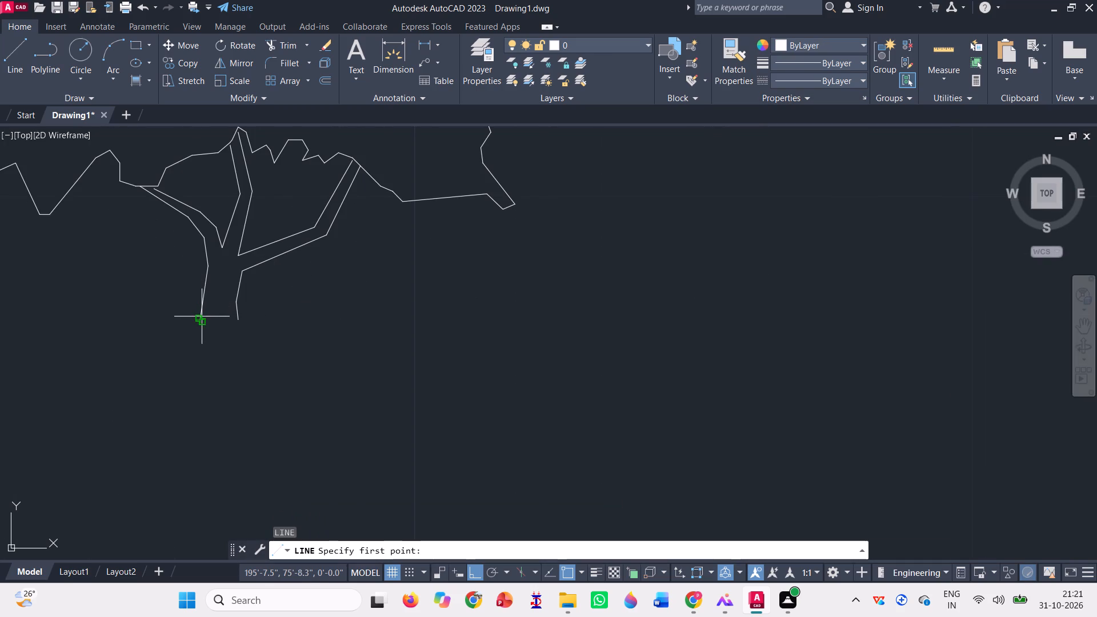
pyautogui.scroll(3, 195, 323)
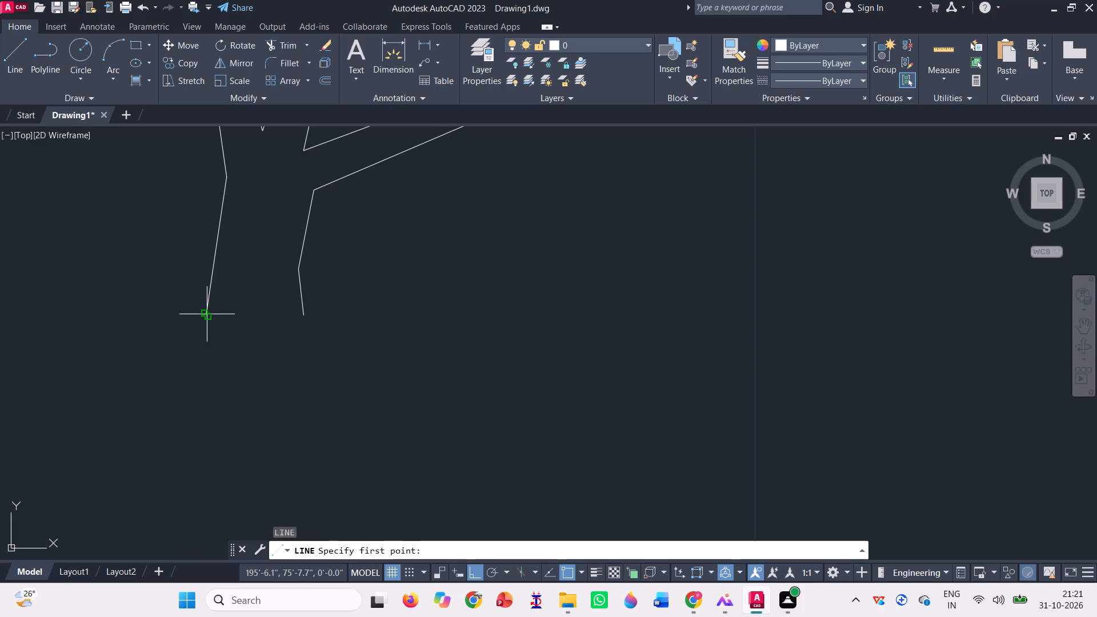
pyautogui.click(203, 315)
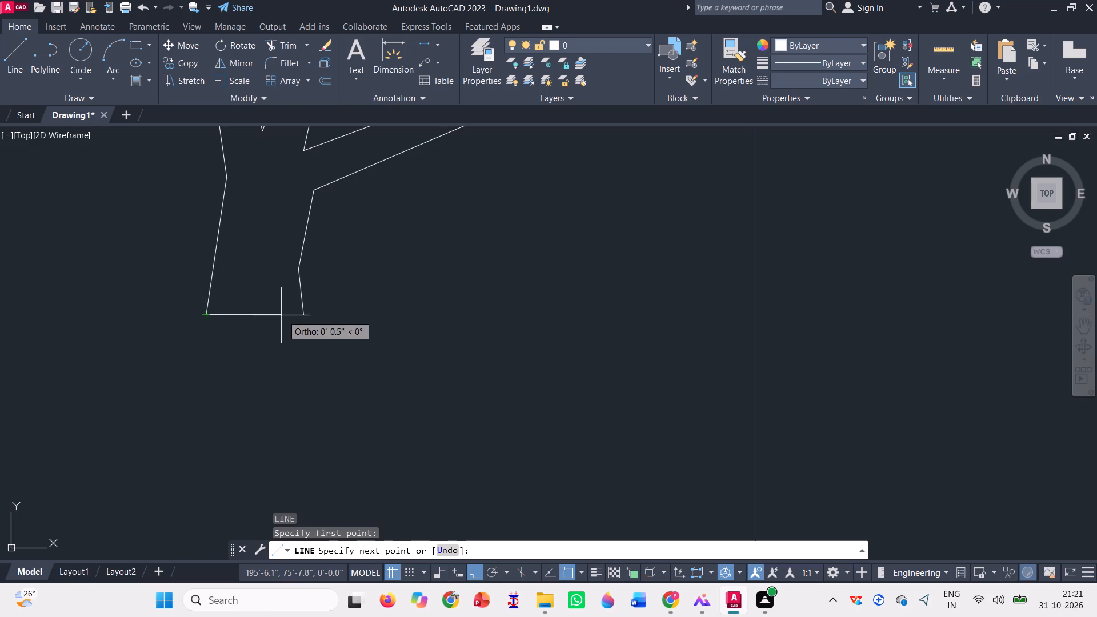
pyautogui.click(305, 316)
pyautogui.scroll(-2, 341, 336)
pyautogui.press('space')
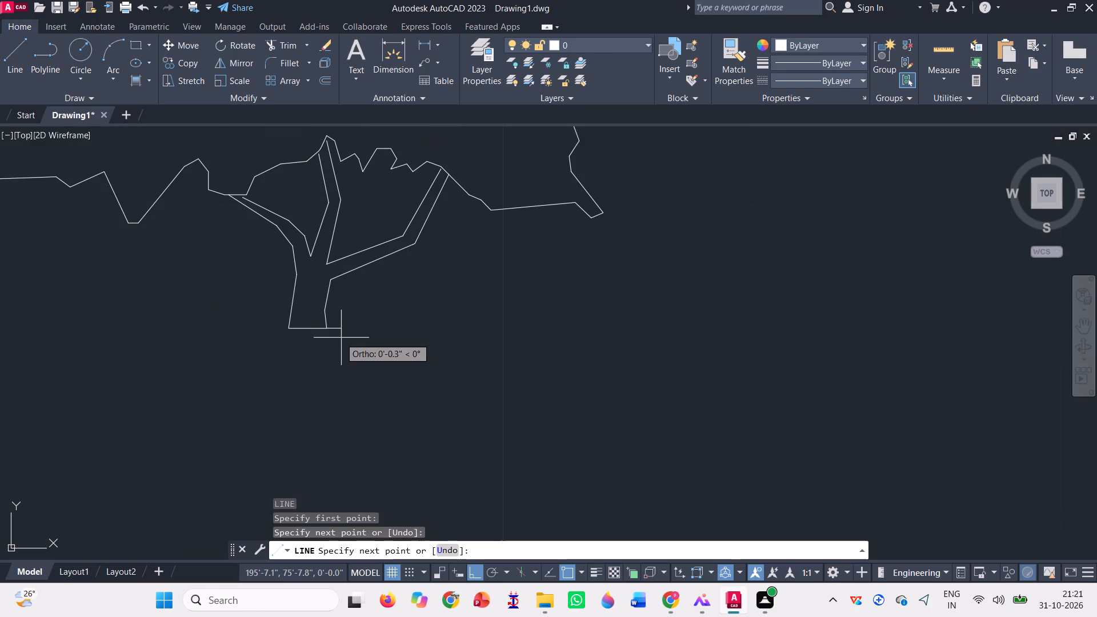
# Fill the evergreen tree's trunk and branch area with a solid hatch in brown-red 177,71,47.
pyautogui.scroll(-2, 329, 352)
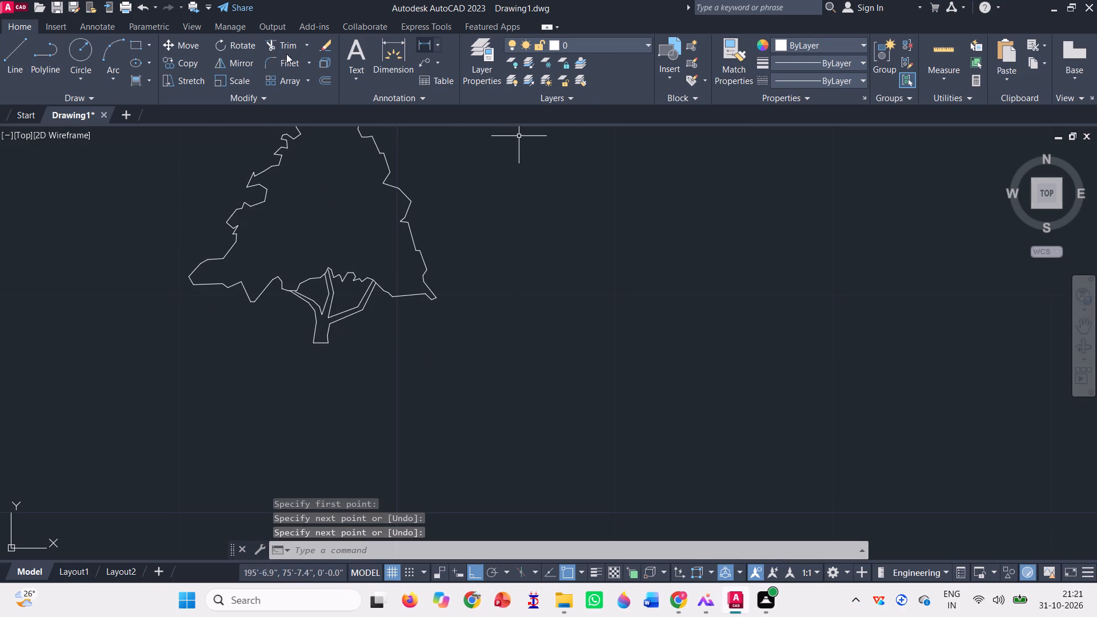
pyautogui.click(131, 81)
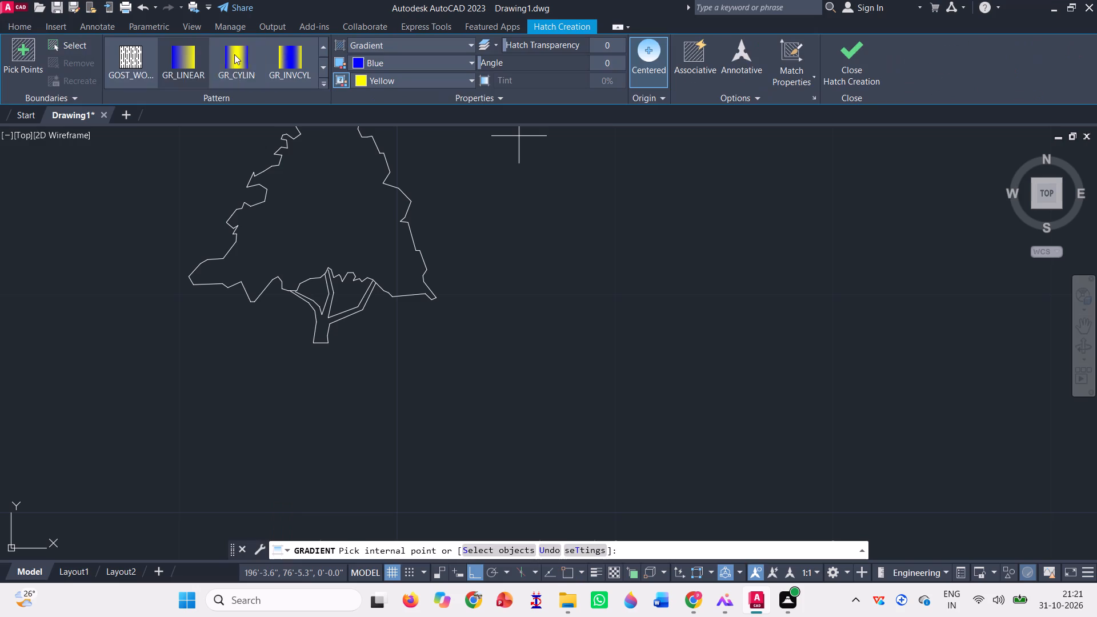
pyautogui.scroll(14, 234, 53)
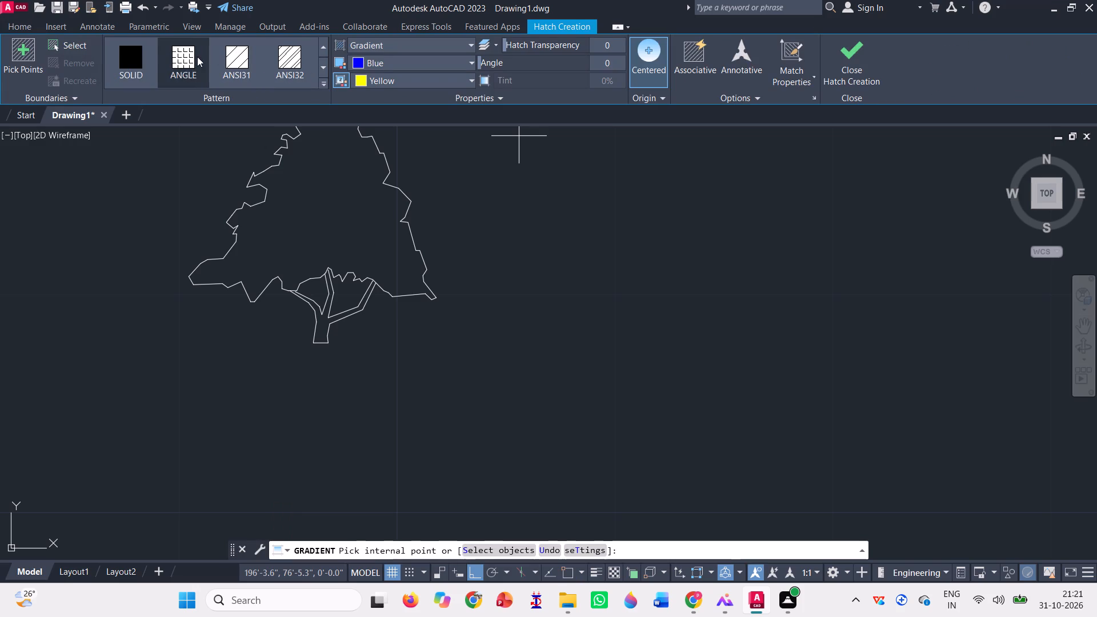
pyautogui.click(136, 67)
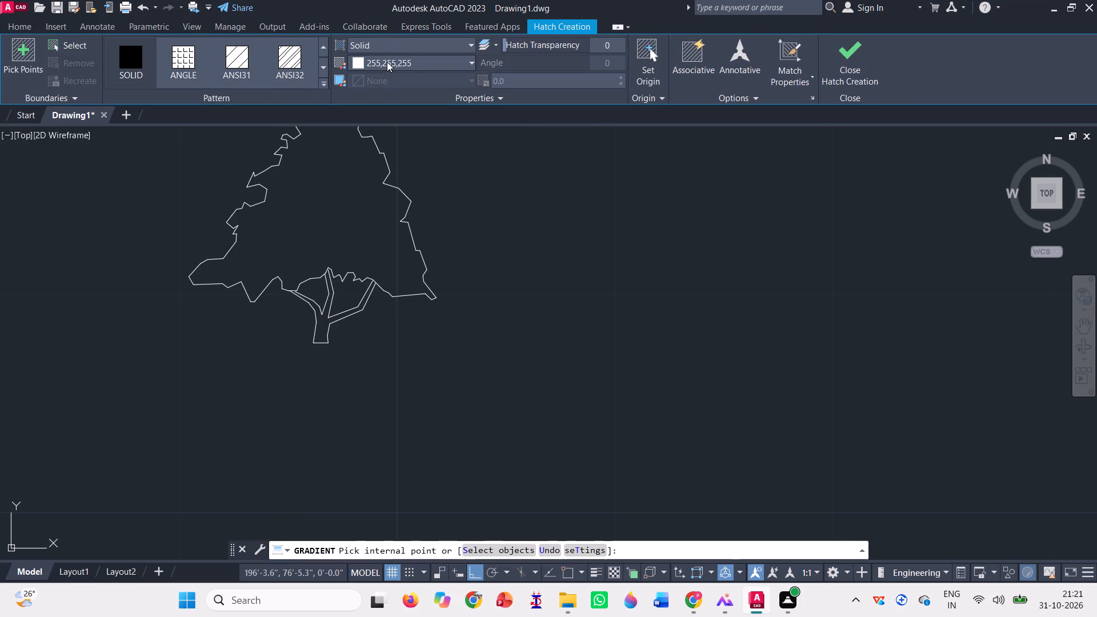
pyautogui.click(387, 62)
pyautogui.click(374, 246)
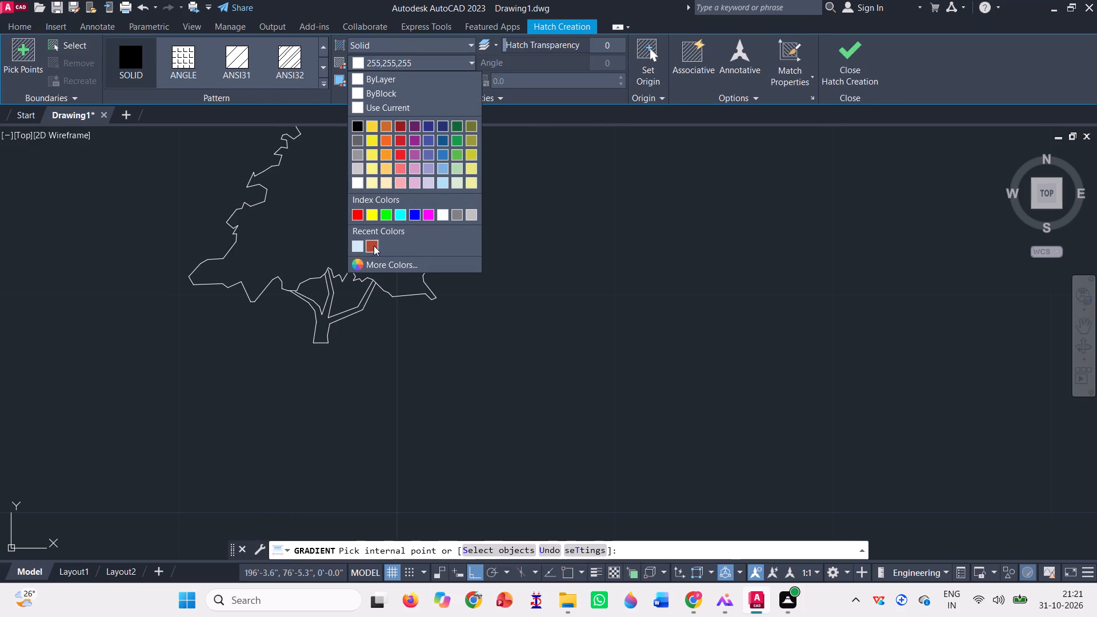
pyautogui.scroll(2, 338, 306)
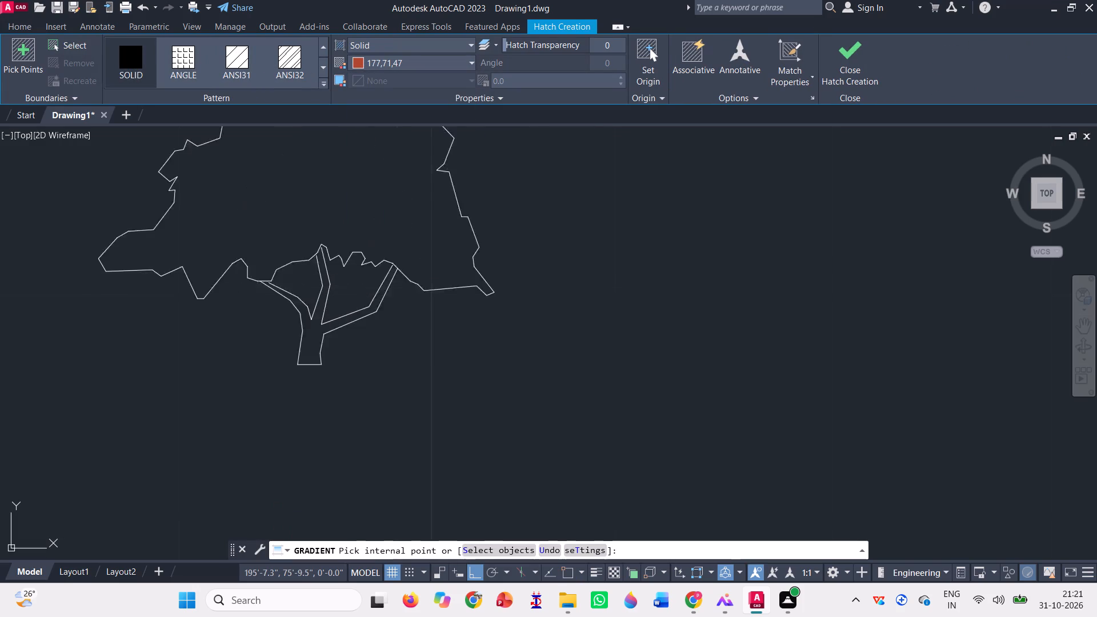
pyautogui.click(296, 348)
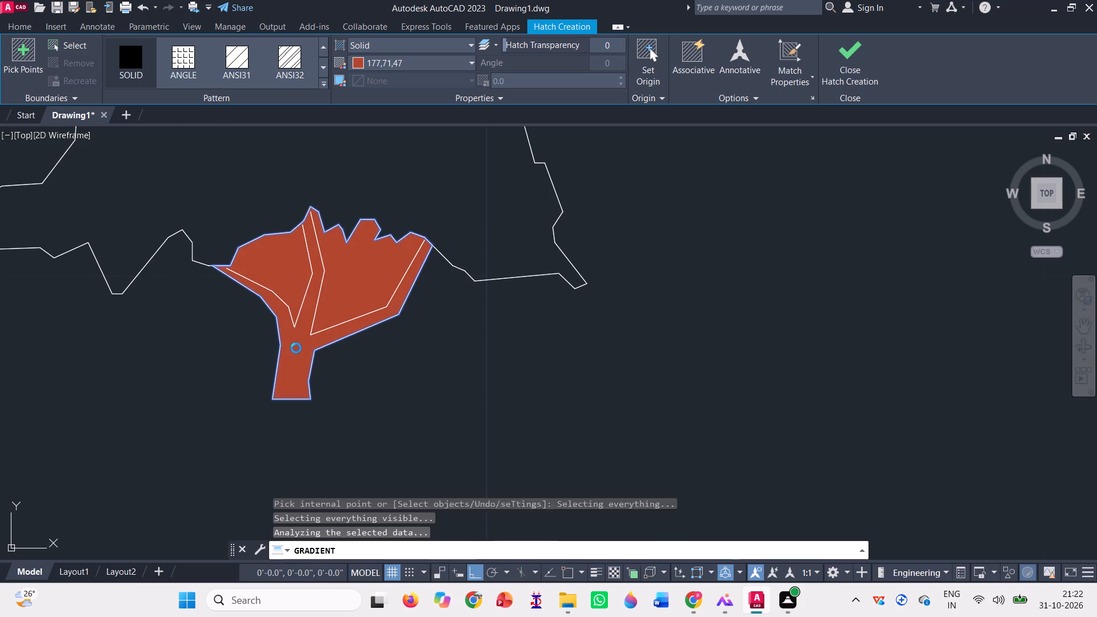
pyautogui.scroll(-2, 296, 348)
pyautogui.scroll(-1, 334, 306)
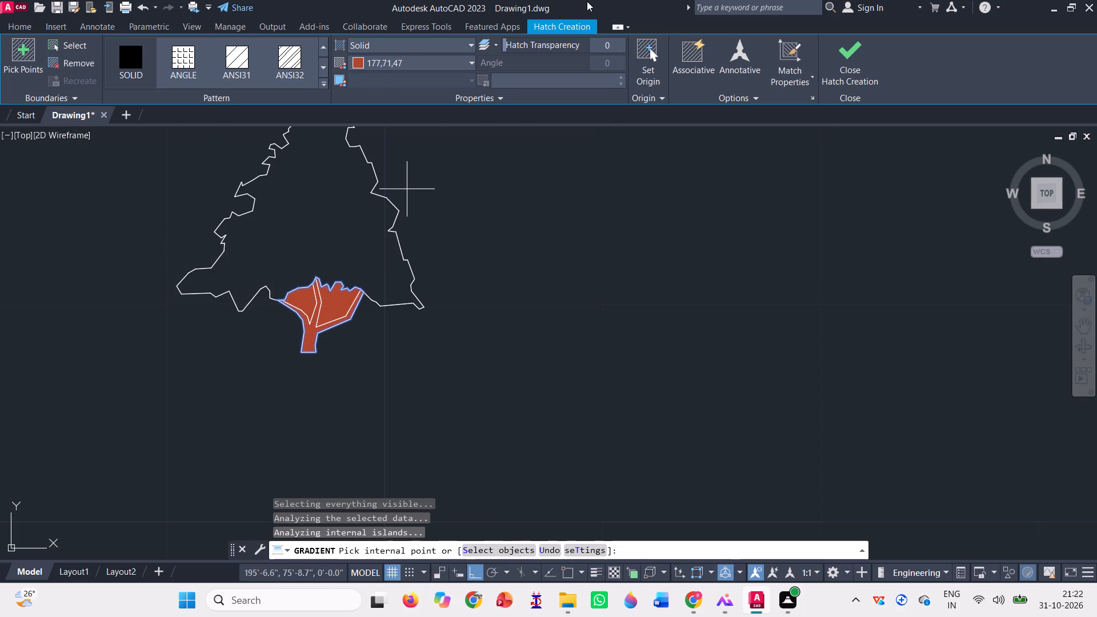
pyautogui.click(856, 54)
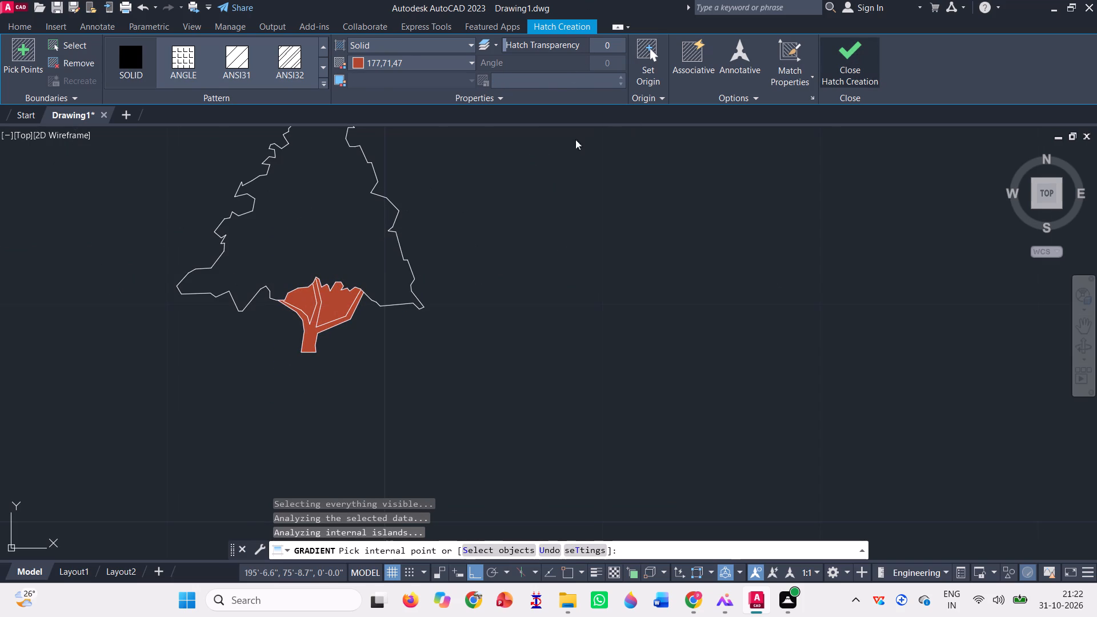
# Start another hatch for the evergreen tree.
pyautogui.click(135, 82)
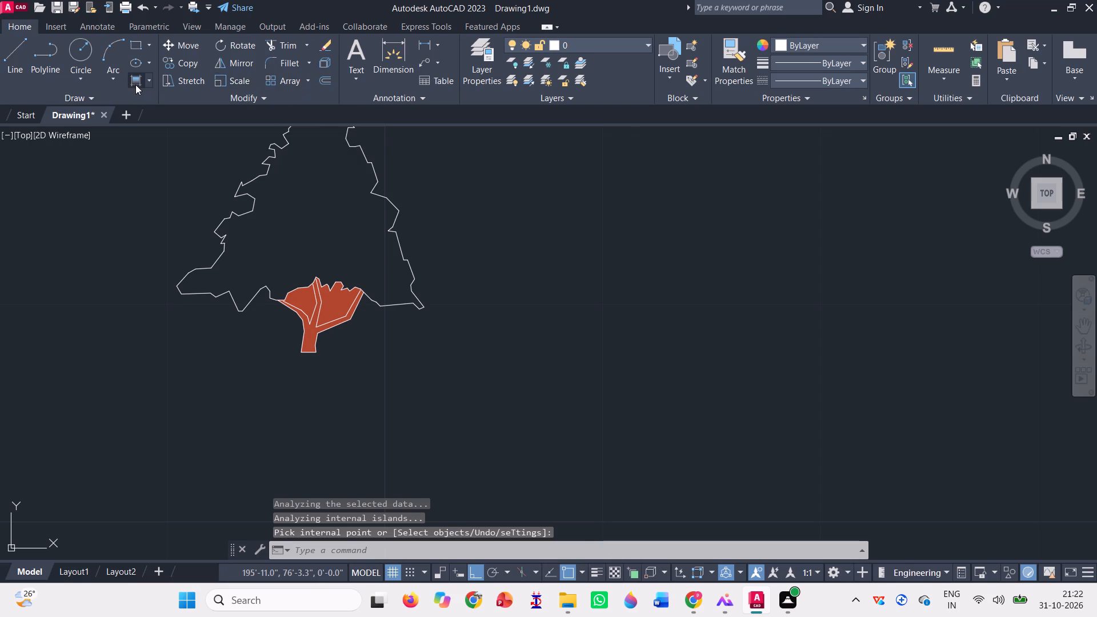
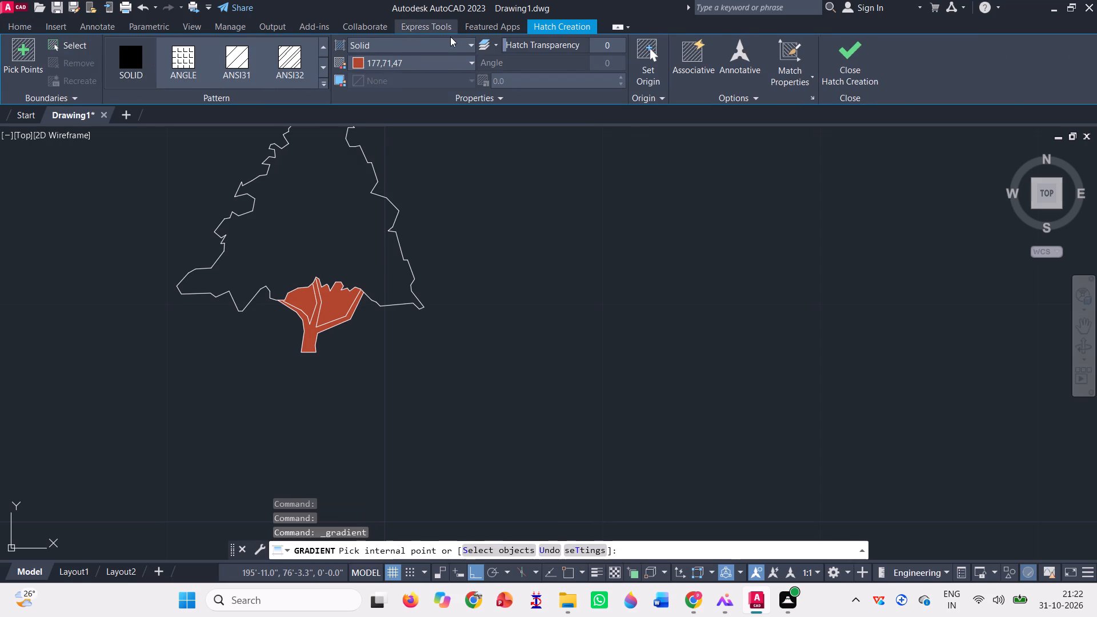
# Fill the evergreen tree's foliage with a solid hatch in green 19,155,72.
pyautogui.click(439, 61)
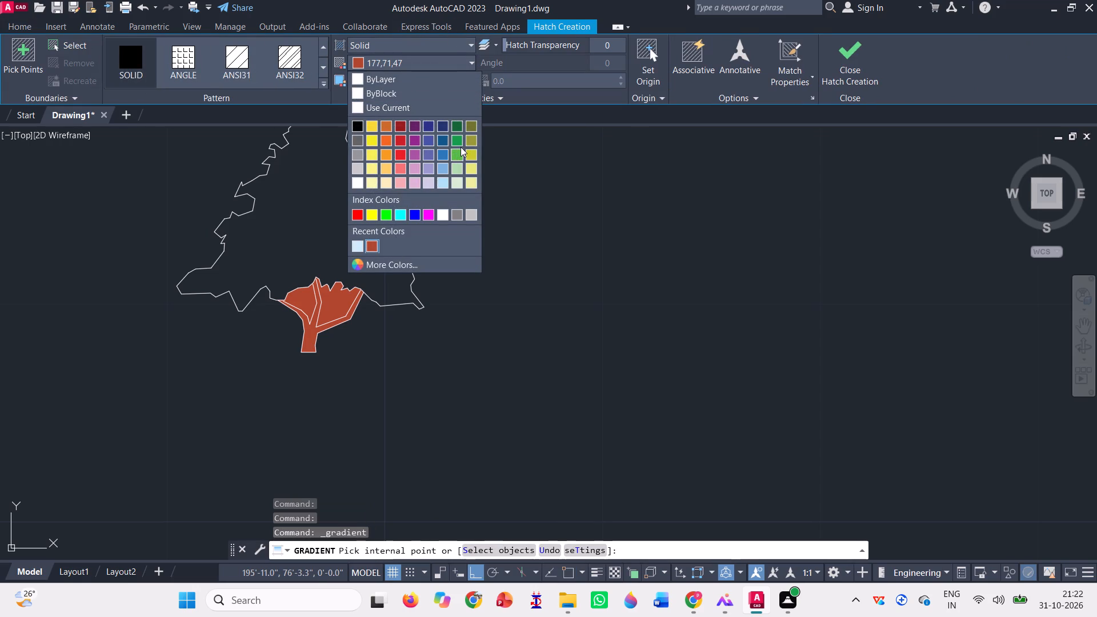
pyautogui.click(459, 143)
pyautogui.click(333, 212)
pyautogui.scroll(-2, 331, 207)
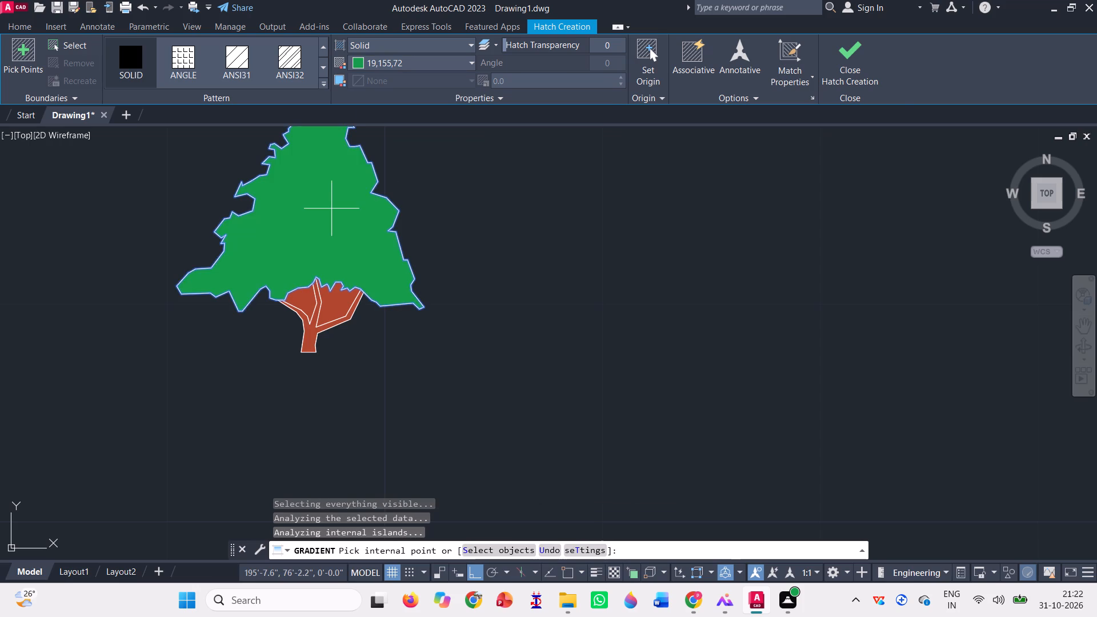
pyautogui.click(856, 56)
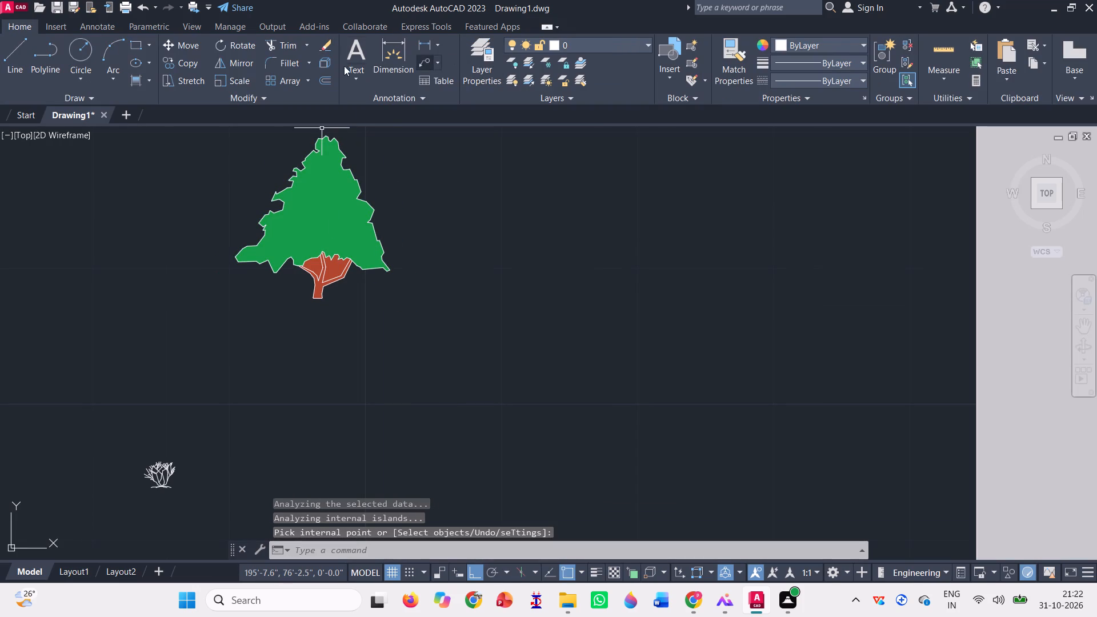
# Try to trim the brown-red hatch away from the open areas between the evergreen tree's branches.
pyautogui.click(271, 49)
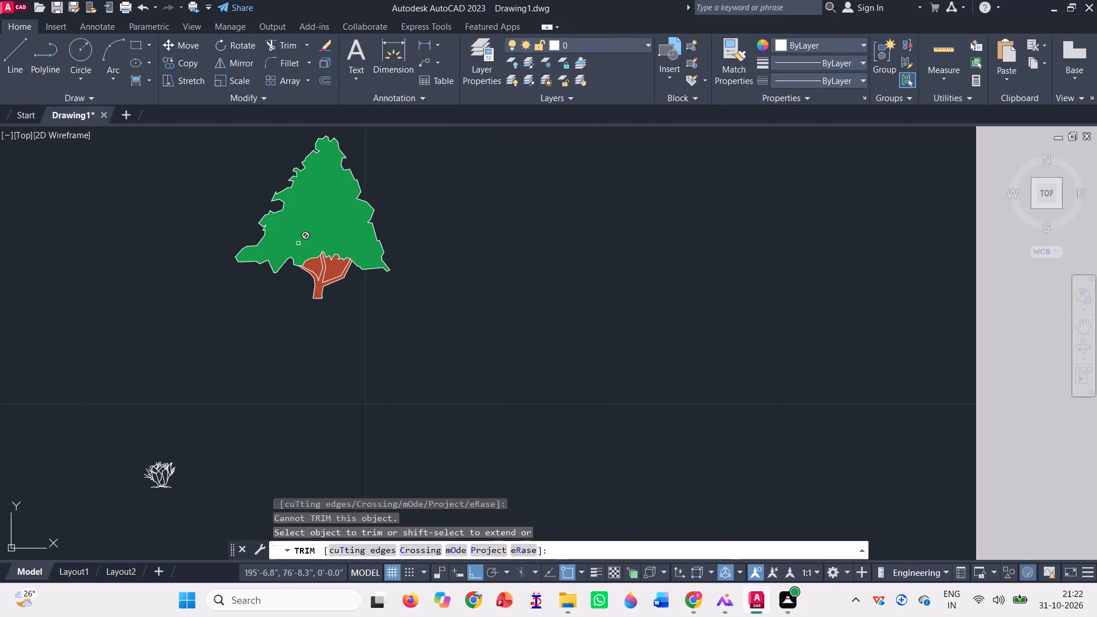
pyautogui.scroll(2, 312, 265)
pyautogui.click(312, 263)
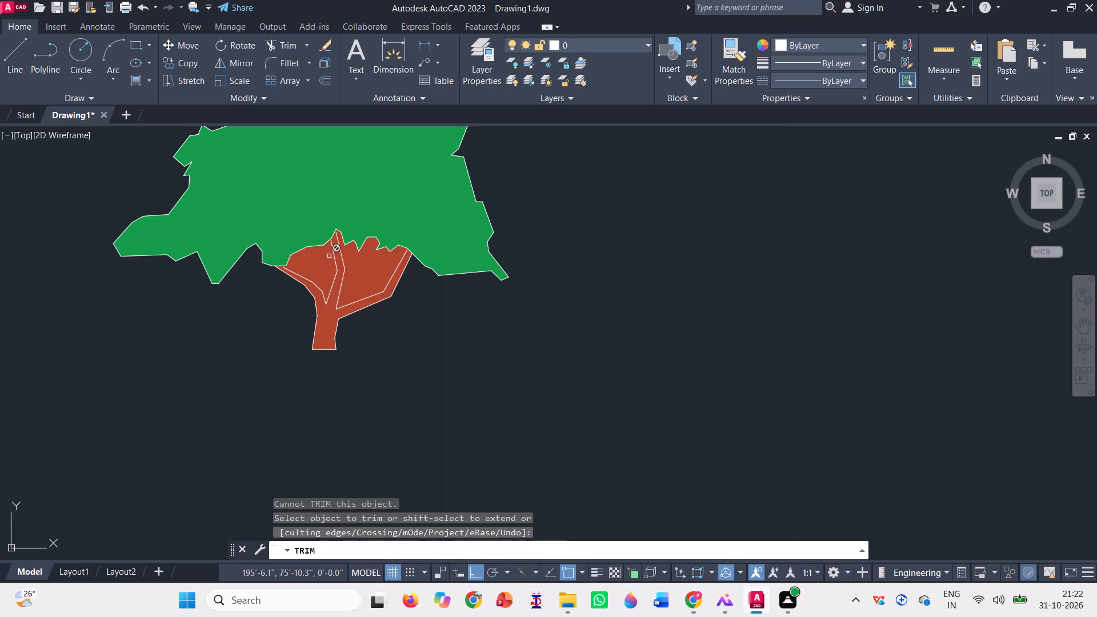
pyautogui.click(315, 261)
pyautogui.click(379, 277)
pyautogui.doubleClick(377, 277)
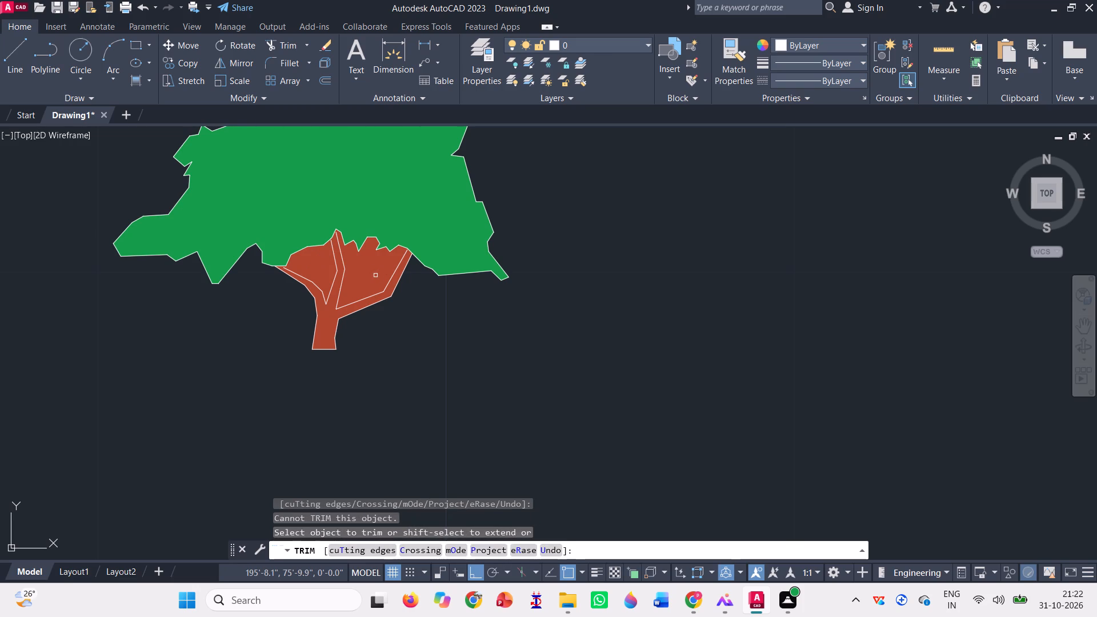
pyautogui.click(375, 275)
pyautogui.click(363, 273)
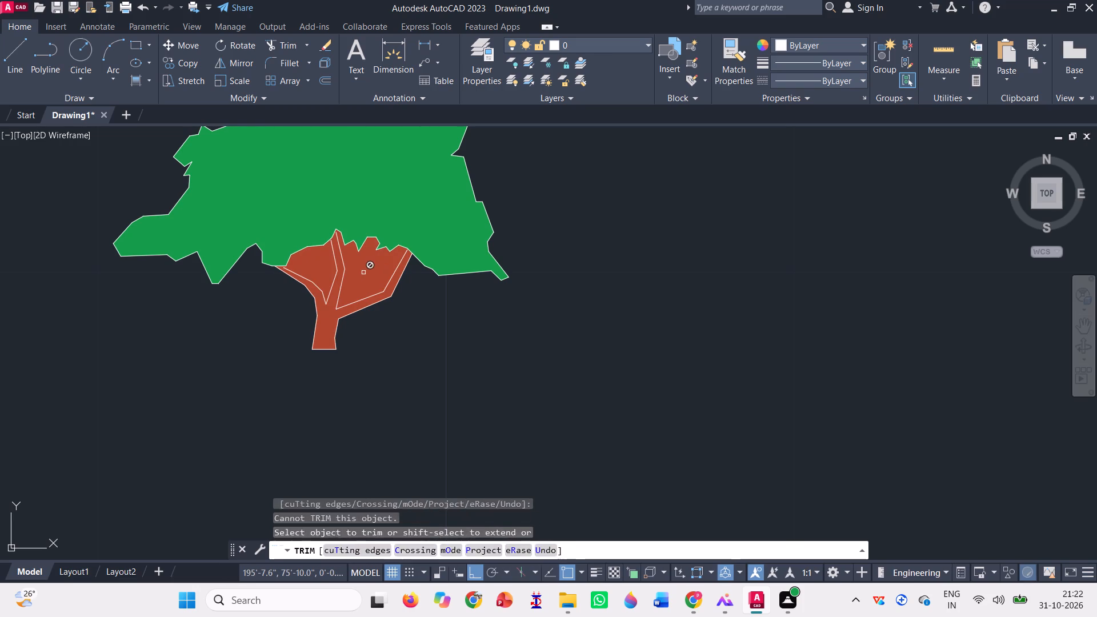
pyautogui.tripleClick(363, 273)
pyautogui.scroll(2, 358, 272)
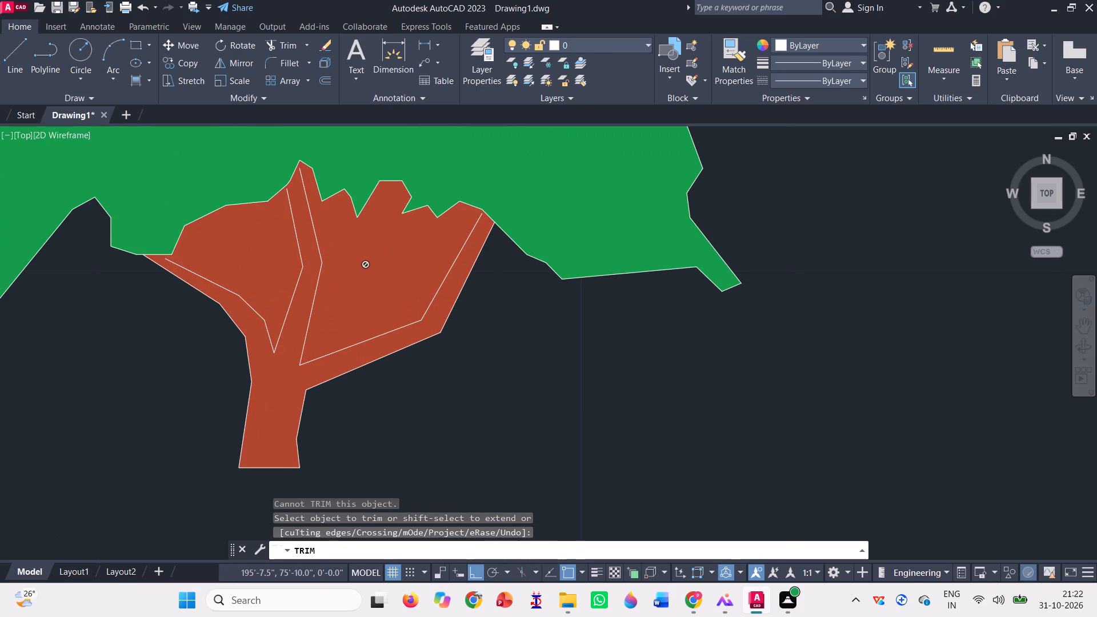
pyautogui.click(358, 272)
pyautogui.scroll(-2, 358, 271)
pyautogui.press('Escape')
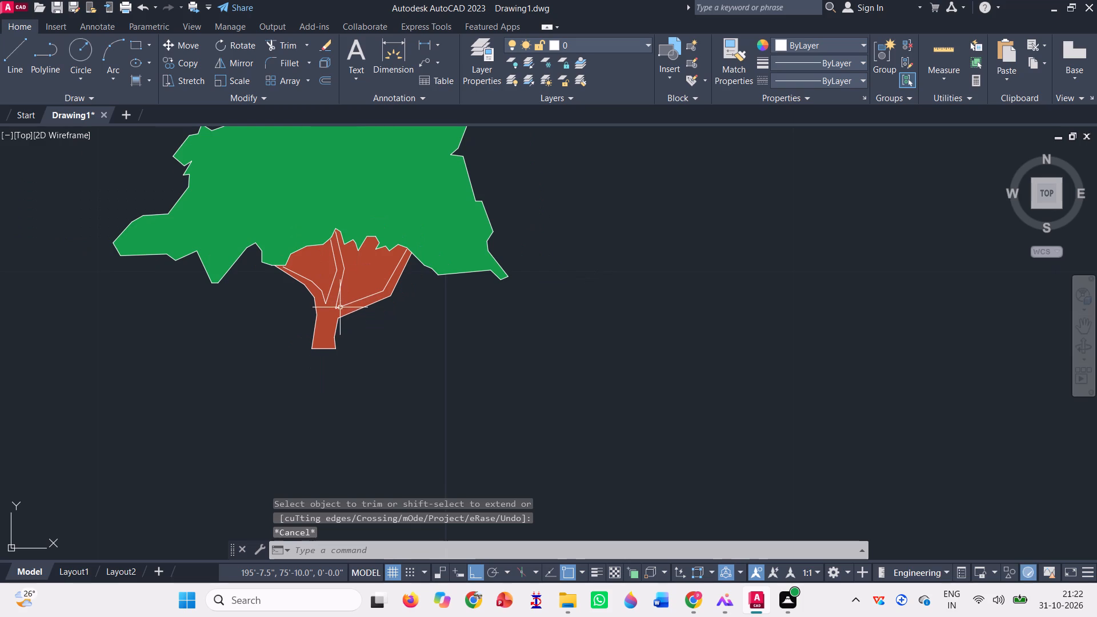
# Delete the brown-red solid hatch from the evergreen tree's trunk and branch area.
pyautogui.click(333, 314)
pyautogui.press('Delete')
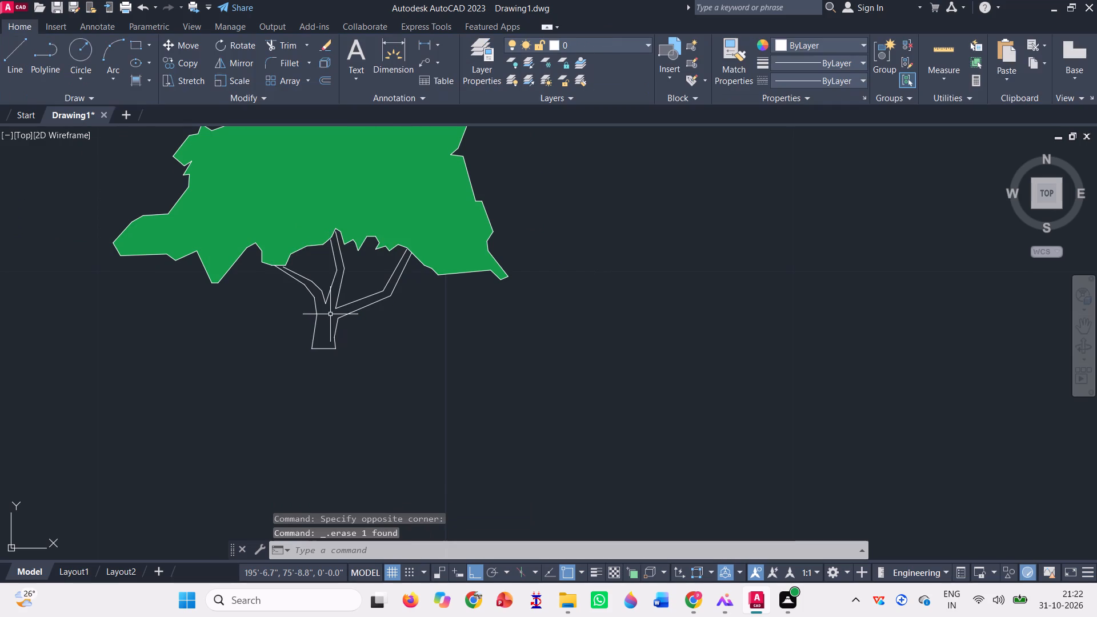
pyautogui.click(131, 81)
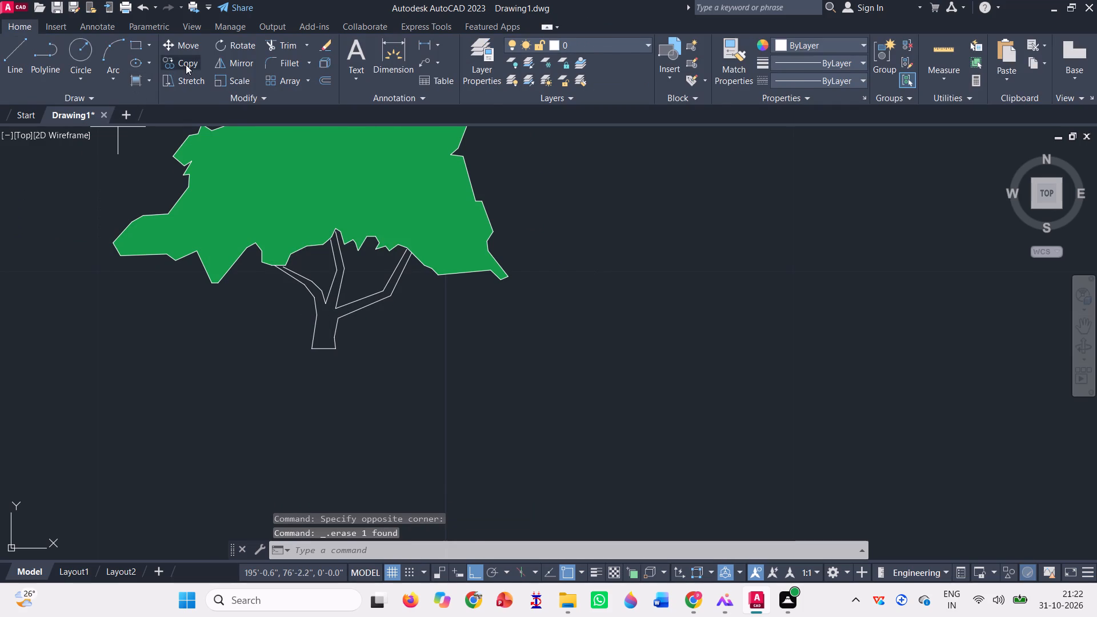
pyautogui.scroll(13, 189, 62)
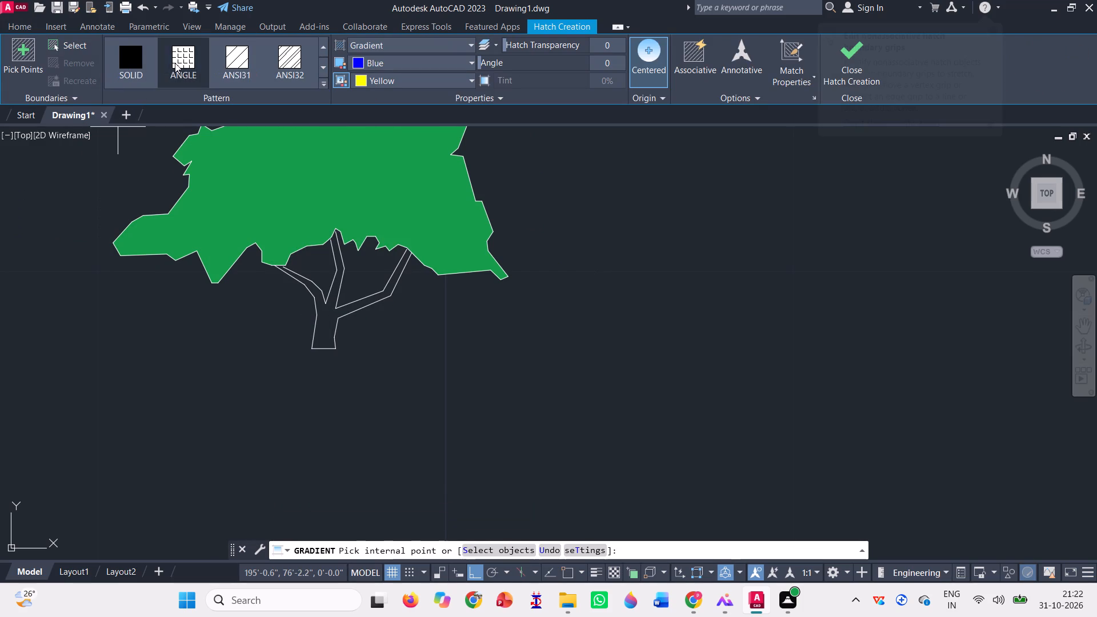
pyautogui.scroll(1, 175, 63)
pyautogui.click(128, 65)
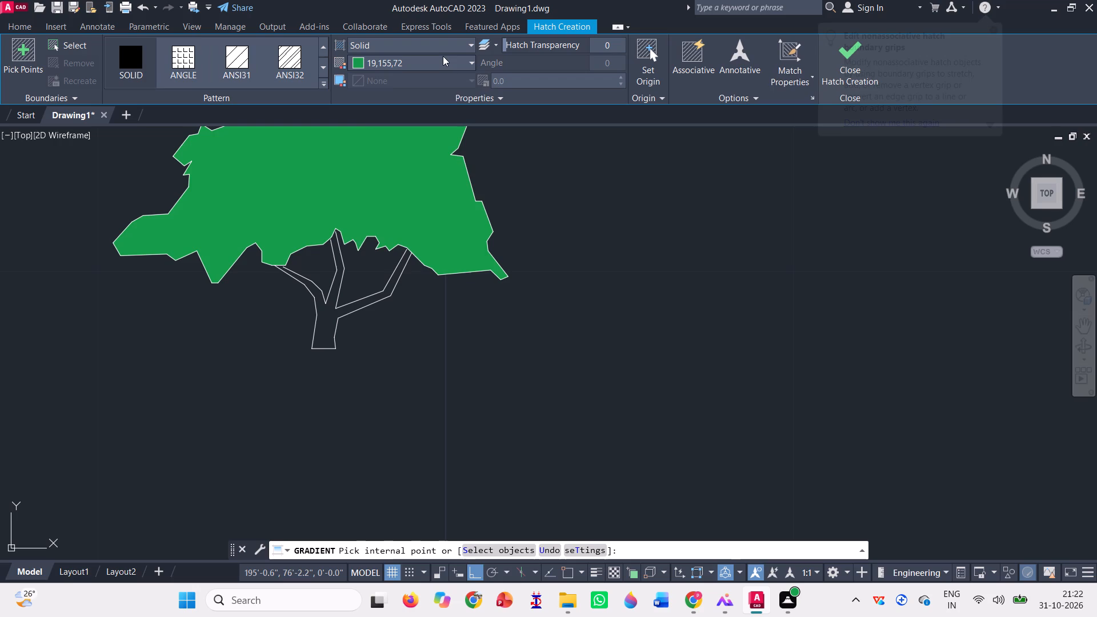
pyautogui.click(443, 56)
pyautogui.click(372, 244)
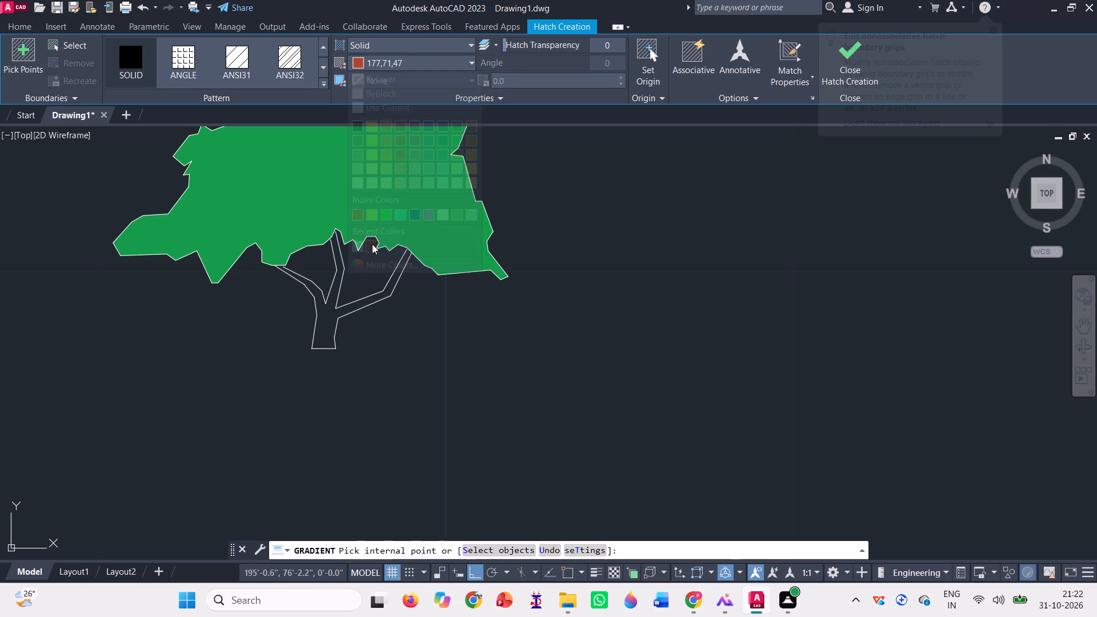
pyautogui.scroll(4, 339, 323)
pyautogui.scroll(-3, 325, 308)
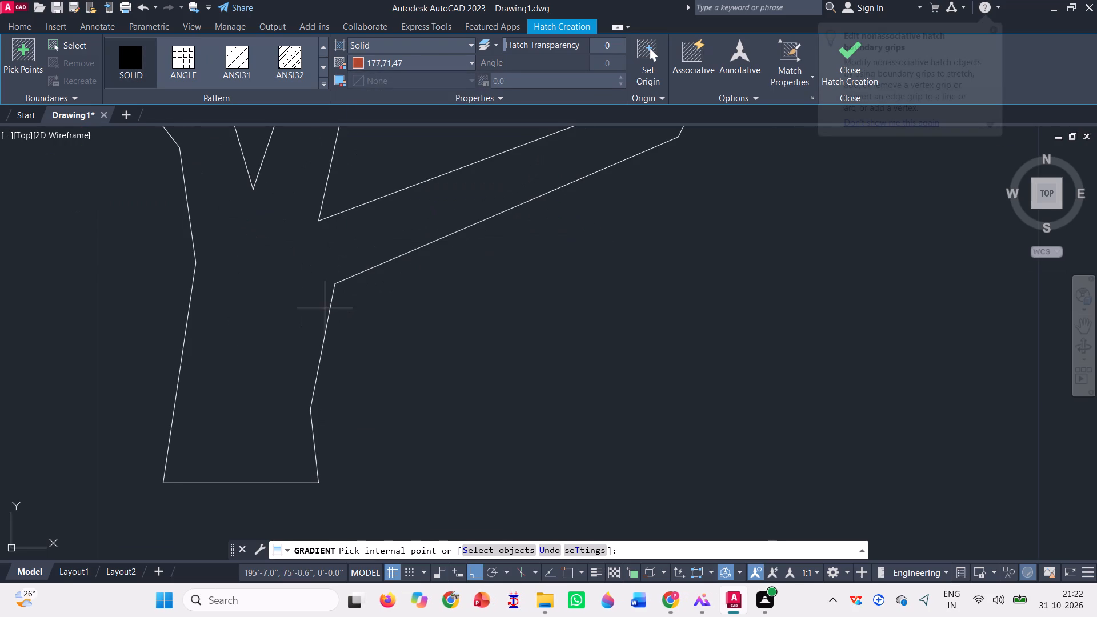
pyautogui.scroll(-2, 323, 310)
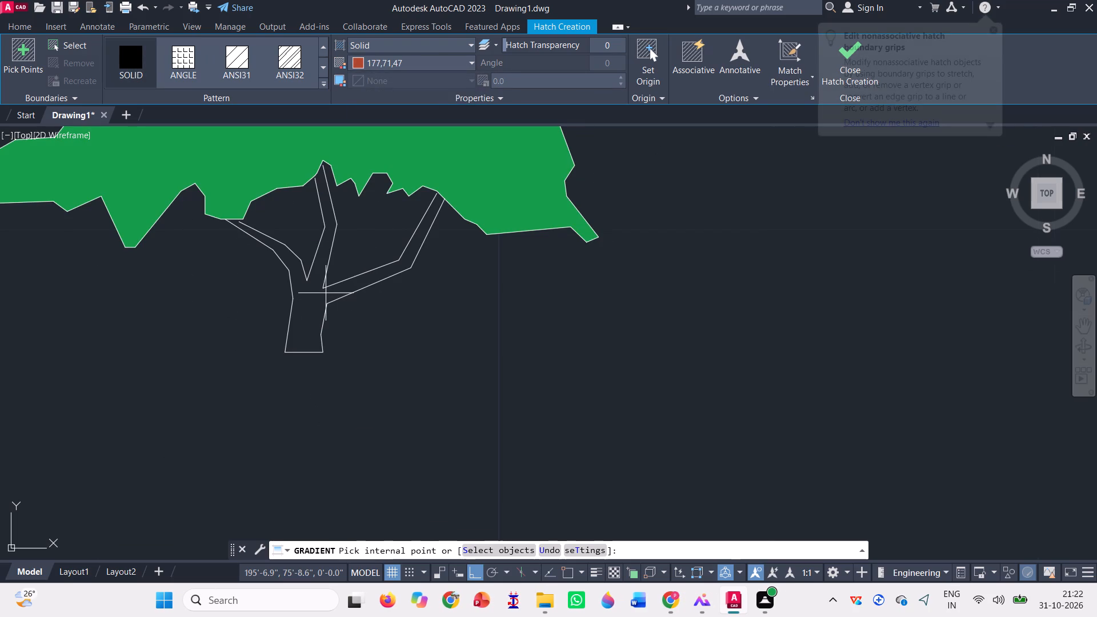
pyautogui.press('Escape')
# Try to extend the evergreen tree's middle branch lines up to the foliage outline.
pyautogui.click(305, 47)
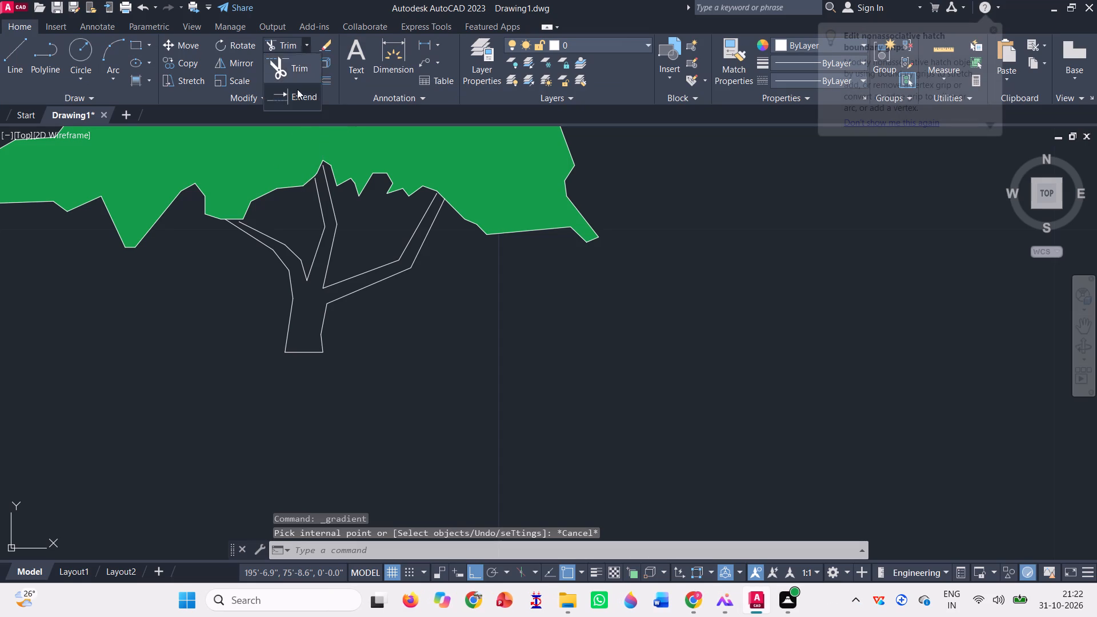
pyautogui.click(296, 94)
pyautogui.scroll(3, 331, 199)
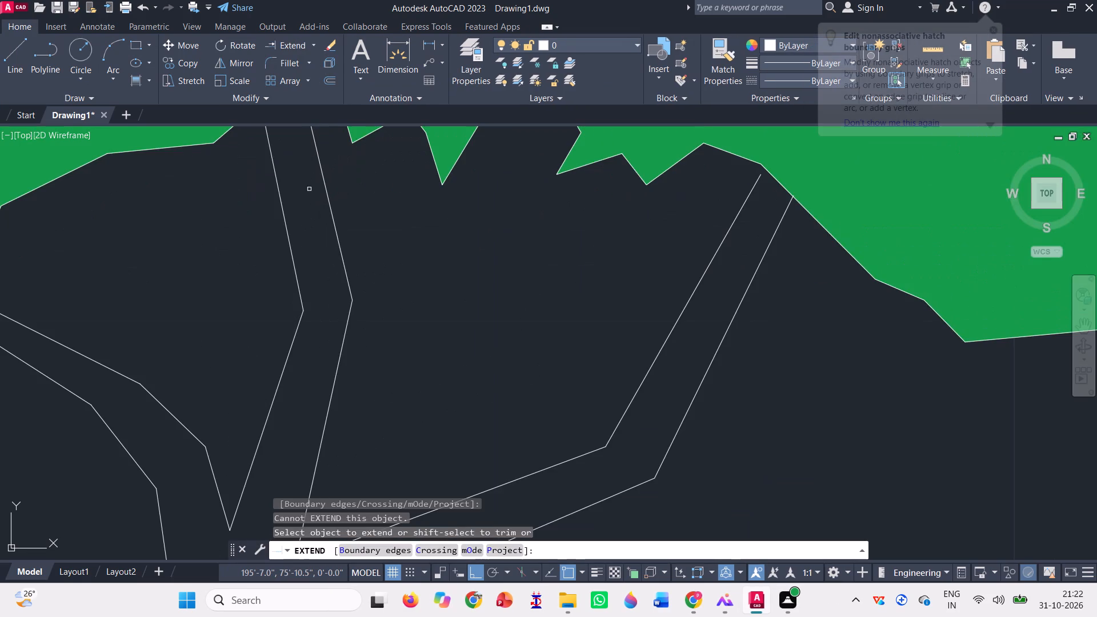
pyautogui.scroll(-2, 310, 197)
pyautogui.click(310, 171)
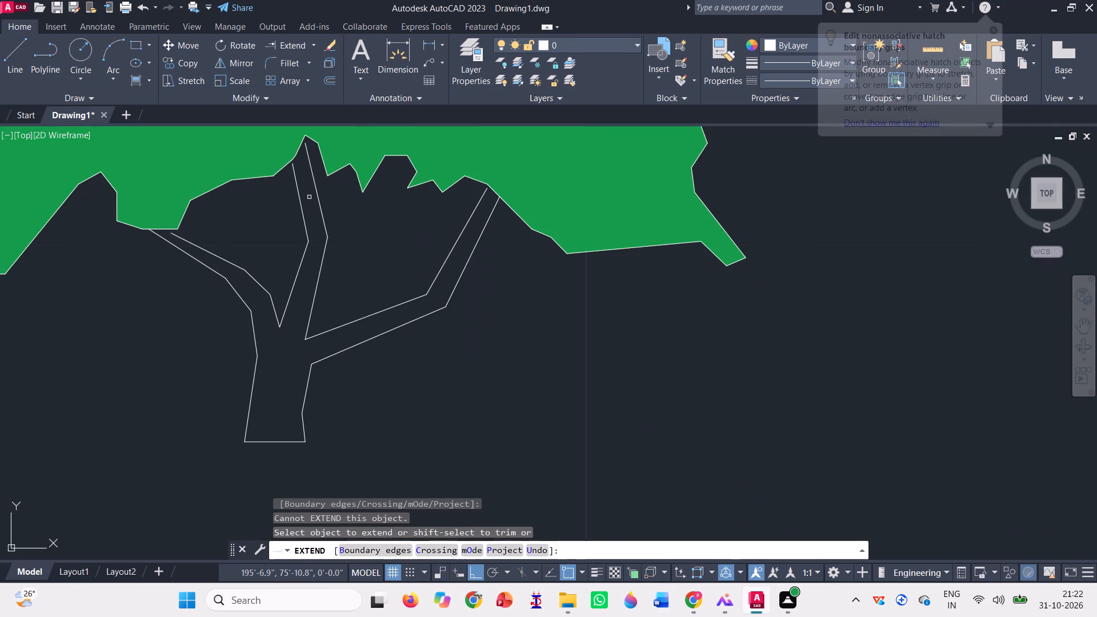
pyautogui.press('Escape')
# With Ortho off, draw a short line joining the left branch's open upper line end to the foliage outline.
pyautogui.press('l')
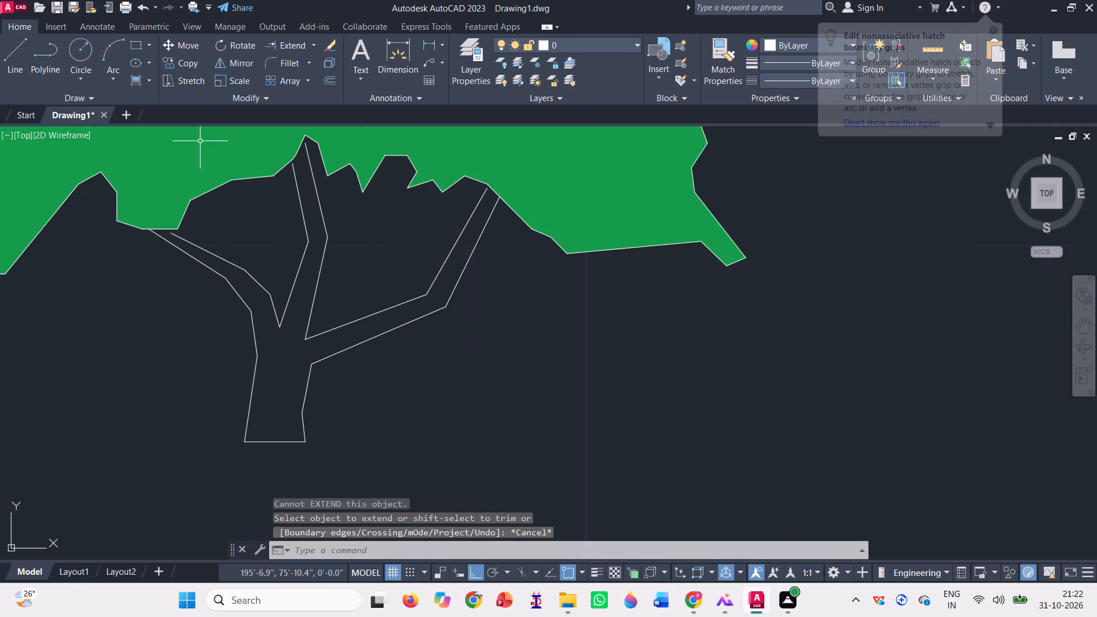
pyautogui.press('Return')
pyautogui.scroll(3, 170, 245)
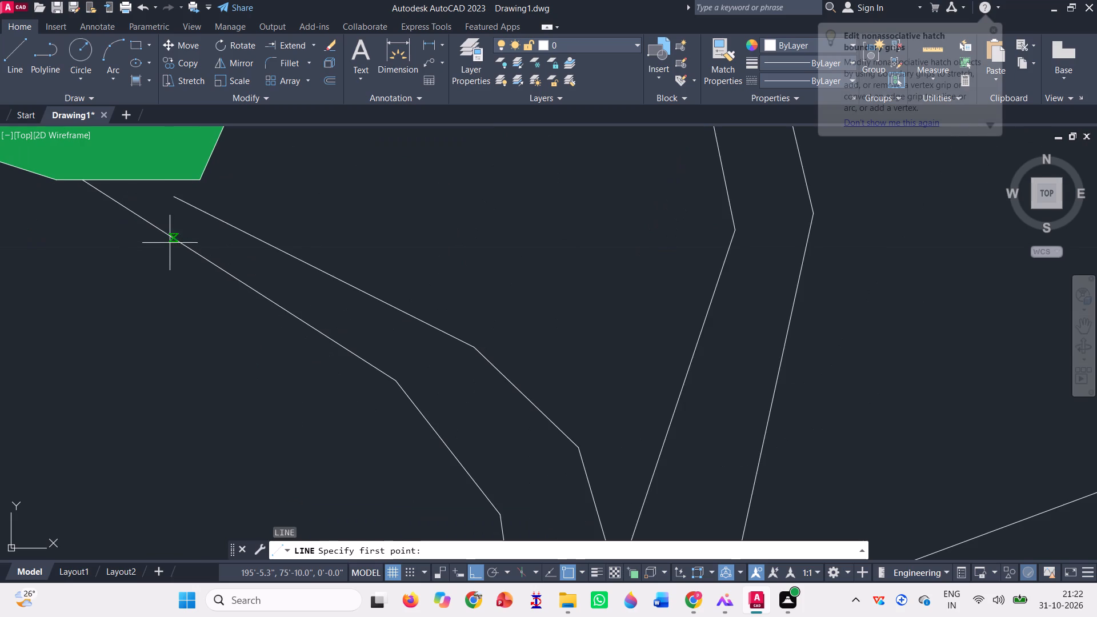
pyautogui.click(171, 197)
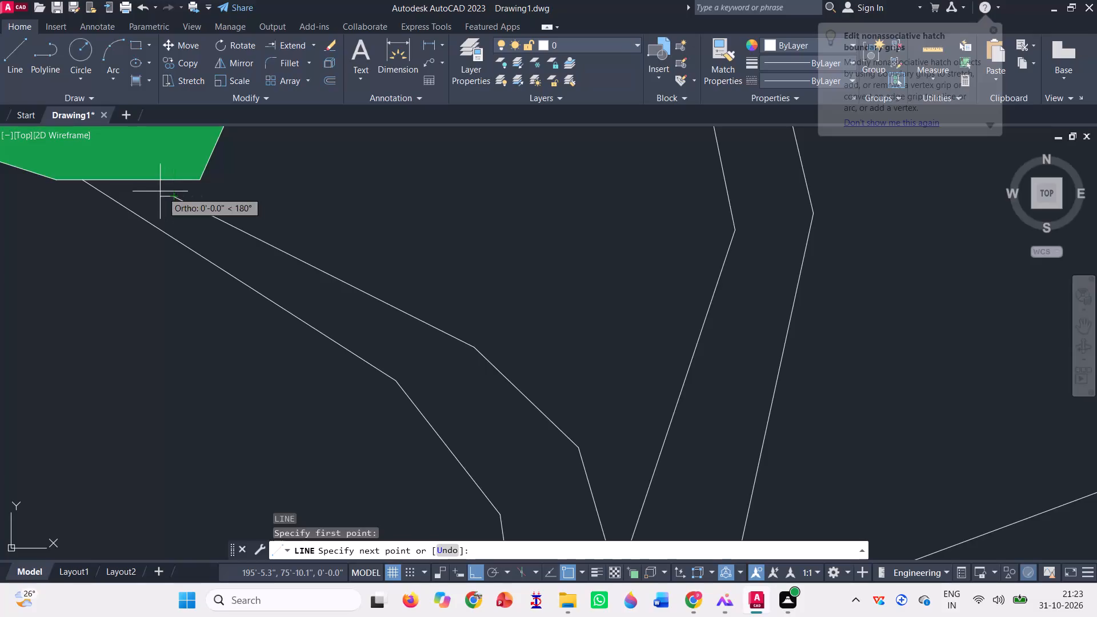
pyautogui.press('F8')
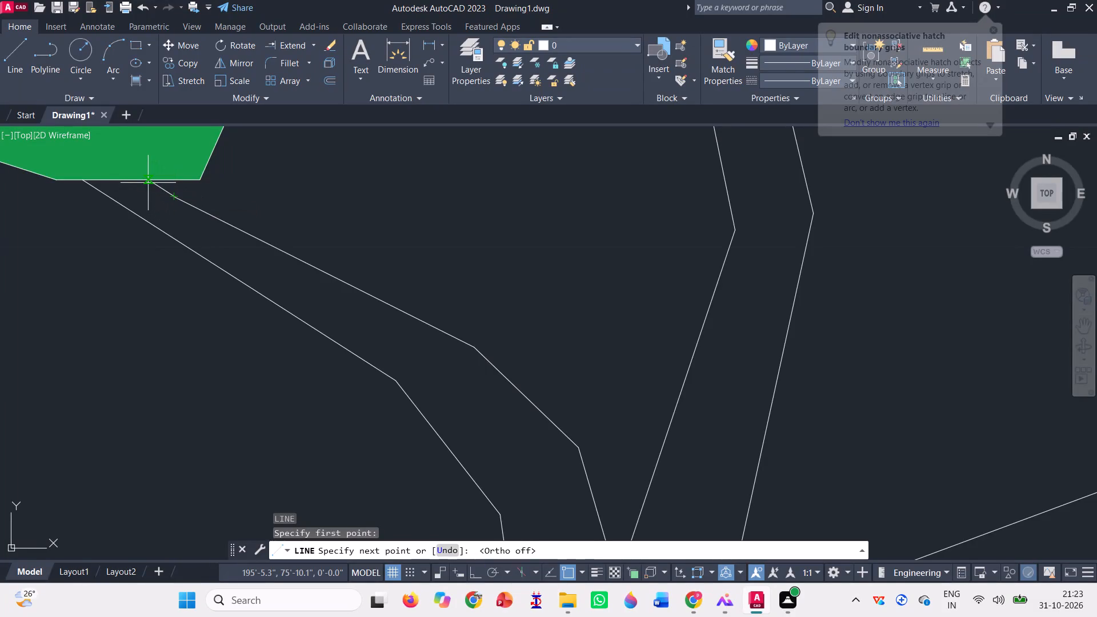
pyautogui.scroll(2, 143, 176)
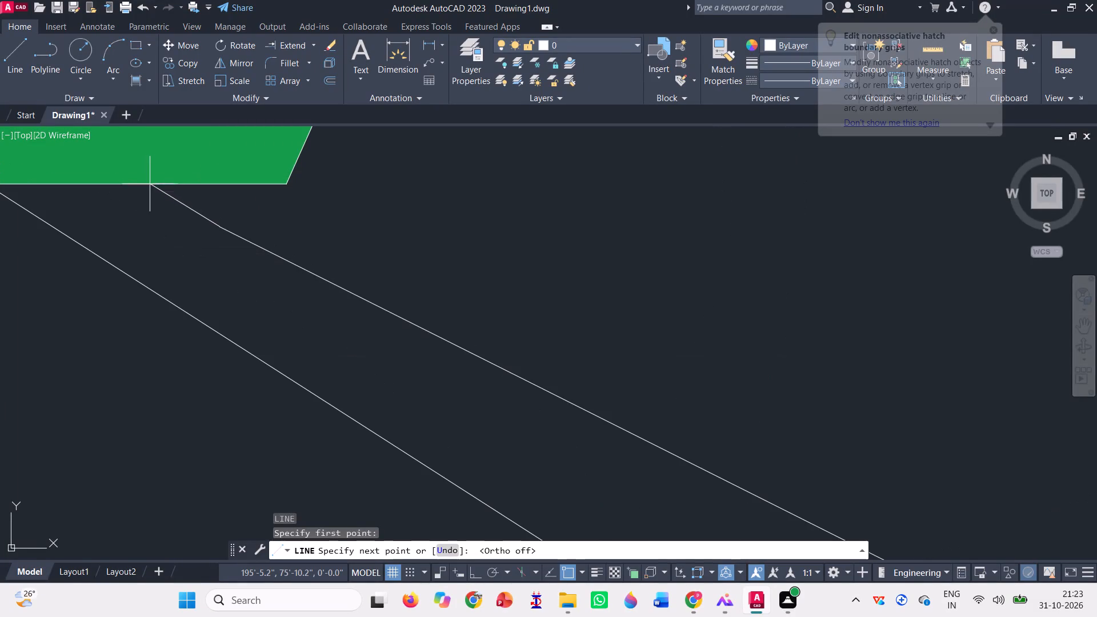
pyautogui.click(154, 186)
pyautogui.scroll(-5, 126, 215)
pyautogui.press('space')
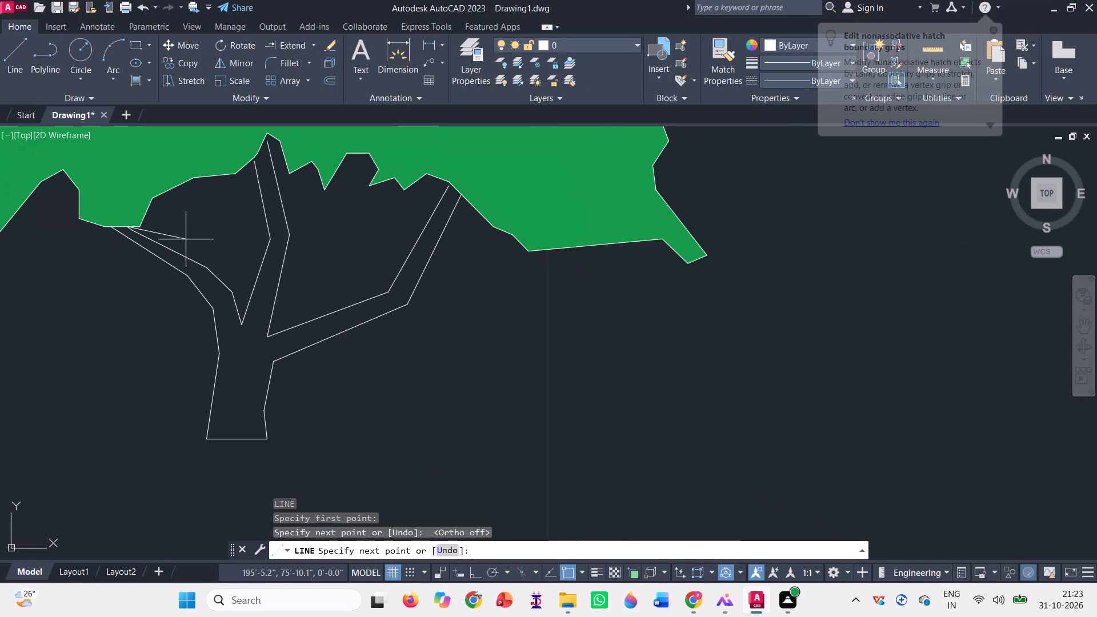
# Draw a short line joining the upper end of the middle branch's left line to the foliage outline.
pyautogui.press('l')
pyautogui.press('Return')
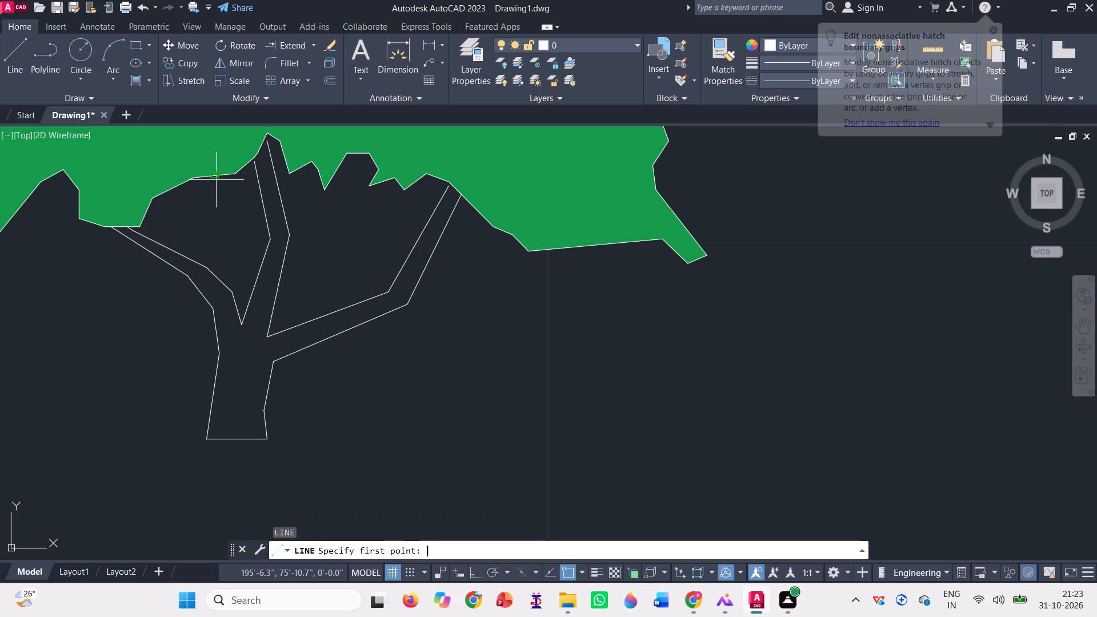
pyautogui.scroll(3, 249, 133)
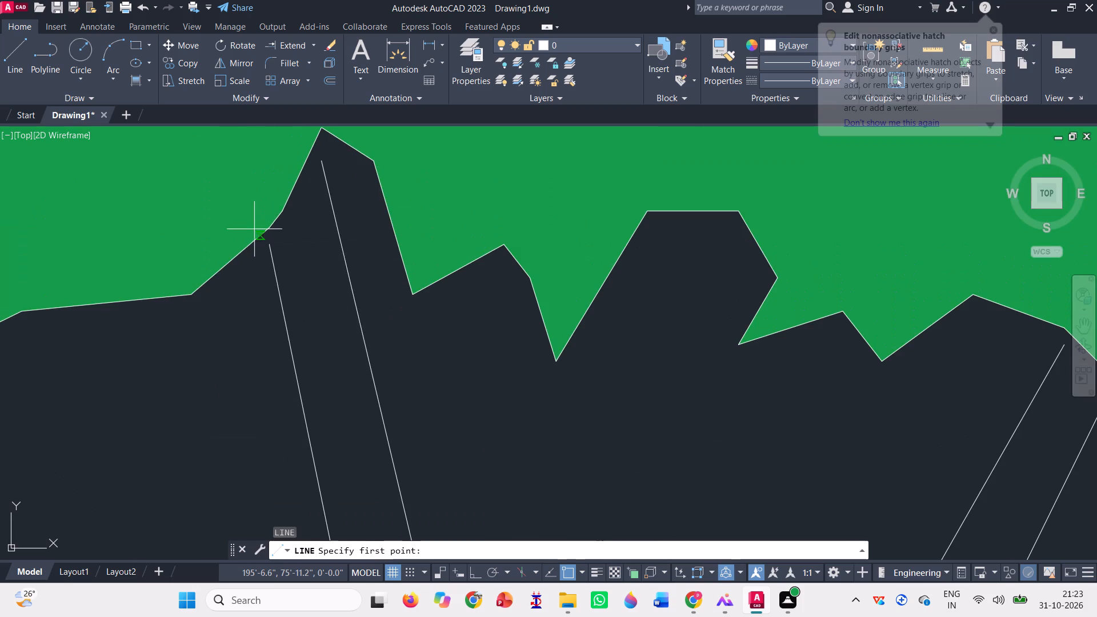
pyautogui.click(265, 245)
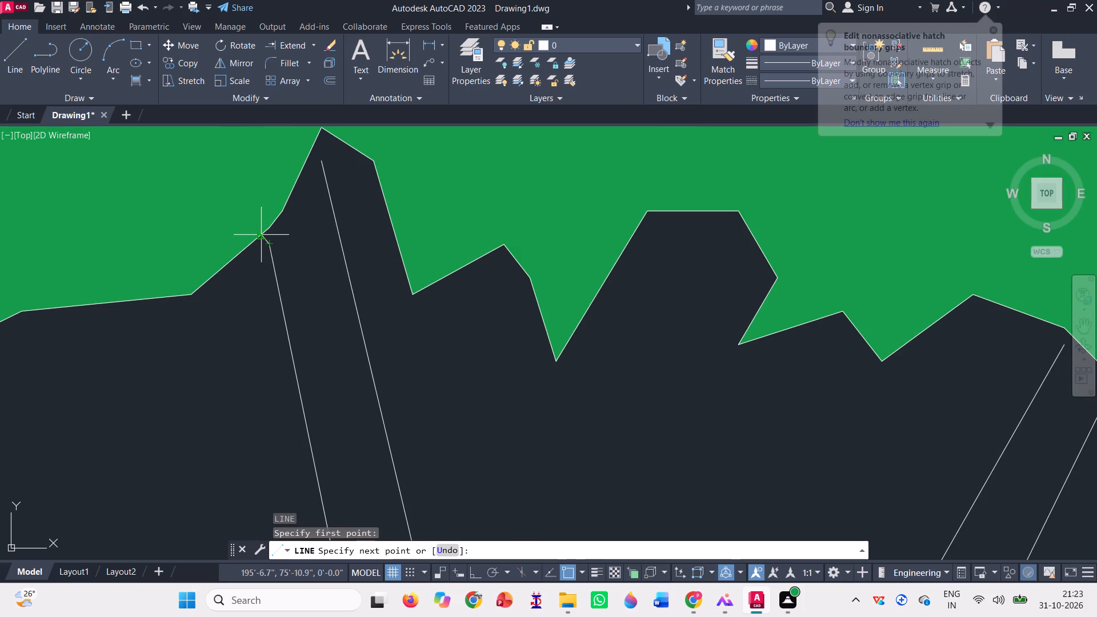
pyautogui.scroll(2, 266, 227)
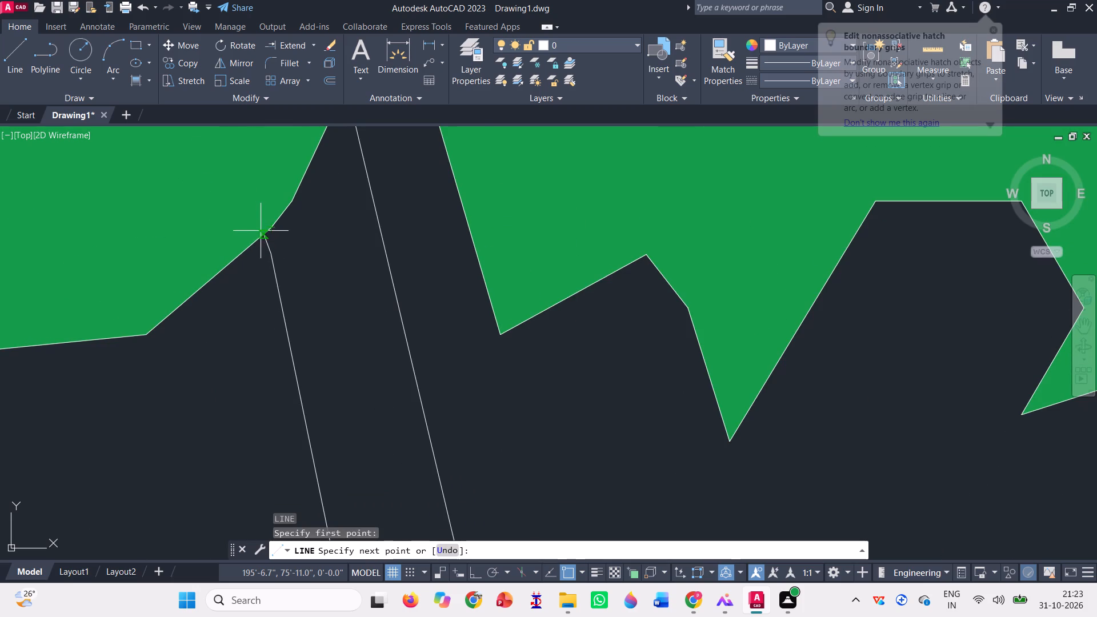
pyautogui.click(265, 234)
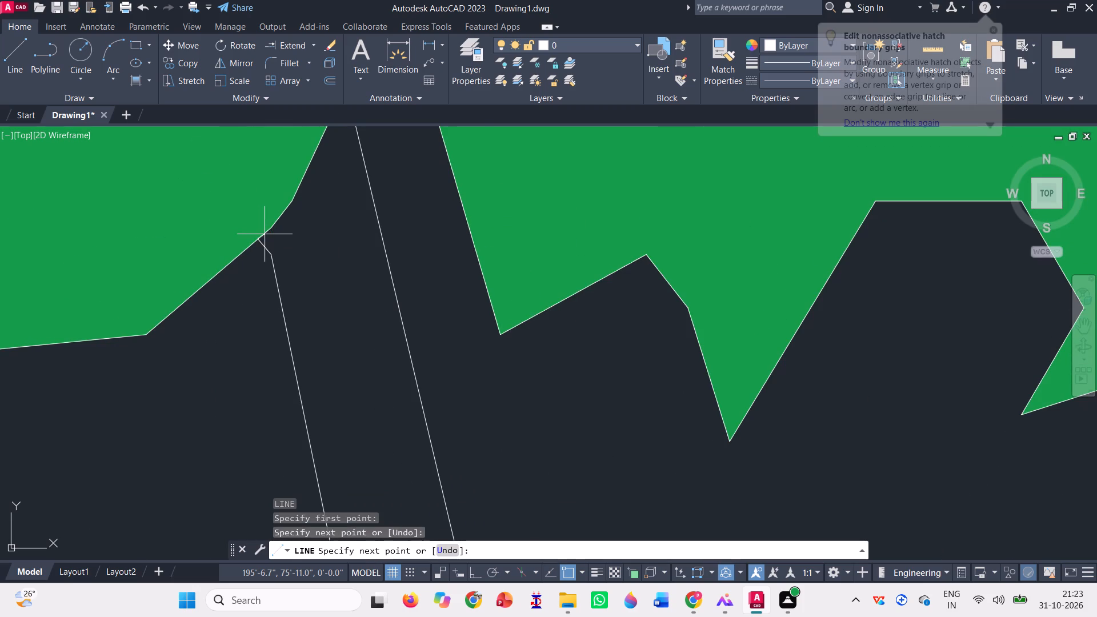
pyautogui.scroll(-1, 240, 279)
pyautogui.press('space')
# Draw a short line joining the upper end of the middle branch's right line to the foliage outline.
pyautogui.write('l')
pyautogui.press('Return')
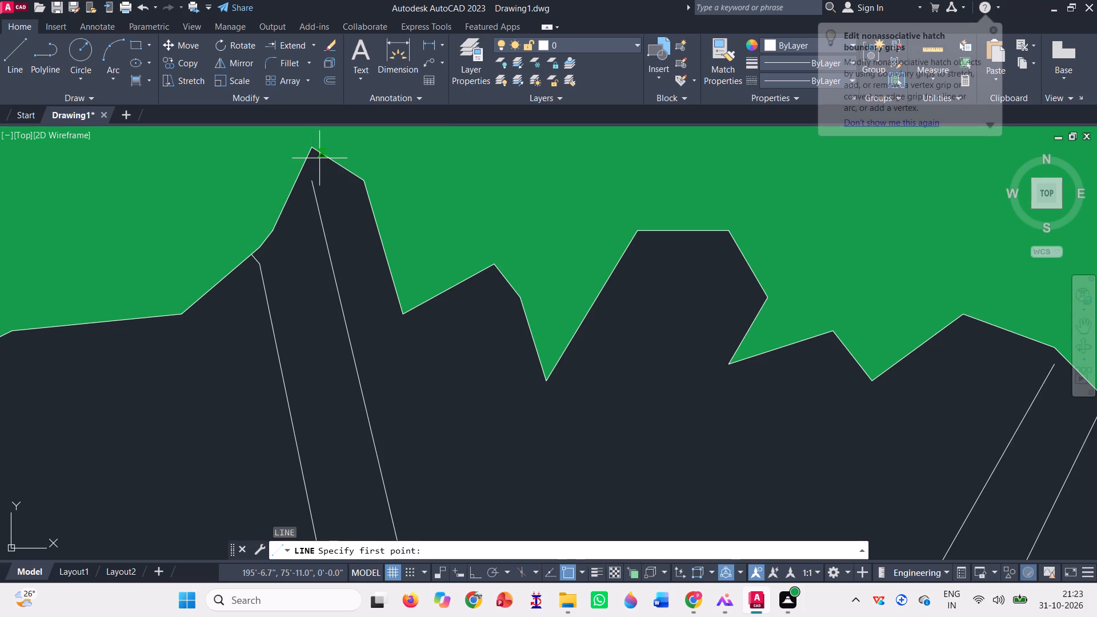
pyautogui.click(309, 182)
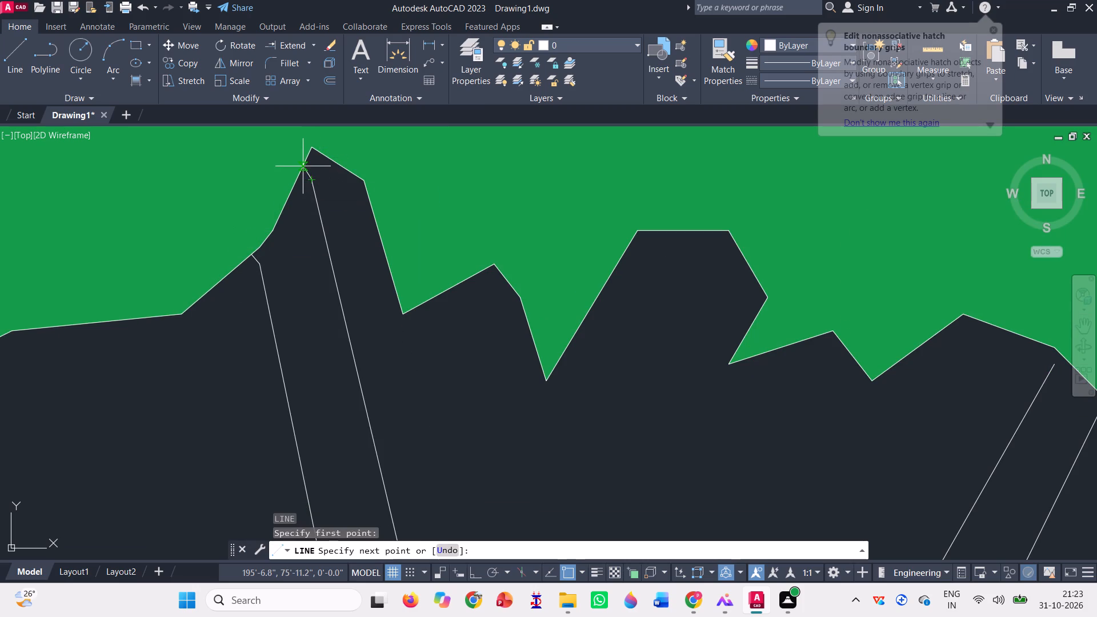
pyautogui.click(307, 157)
pyautogui.scroll(-2, 259, 230)
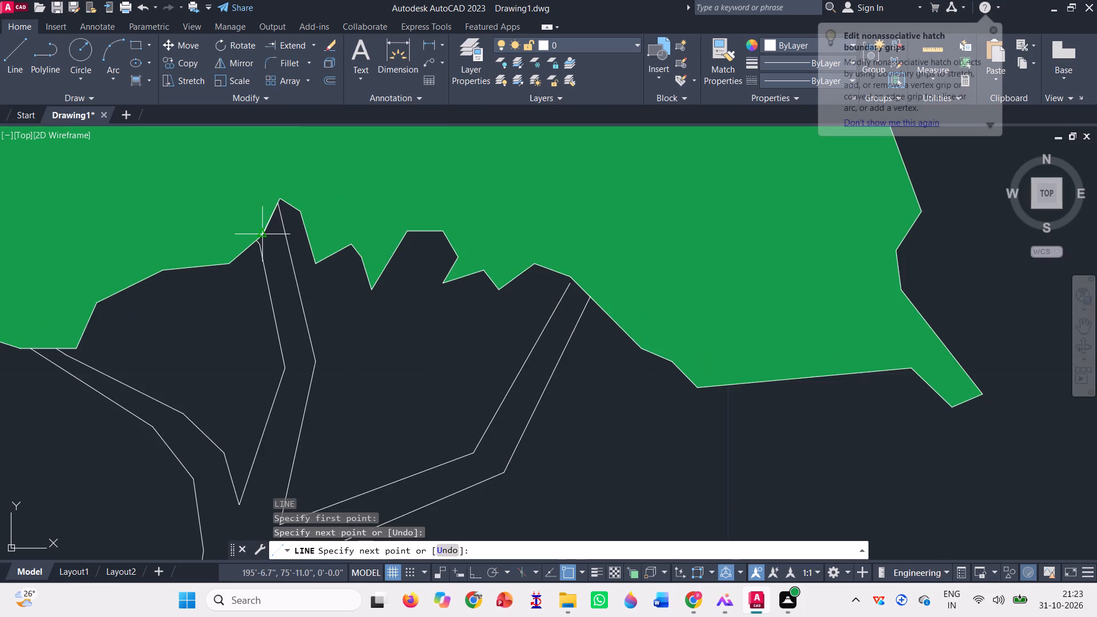
pyautogui.scroll(-1, 259, 230)
pyautogui.press('space')
# Draw a short line joining the upper end of the right branch's left line to the foliage outline.
pyautogui.press('l')
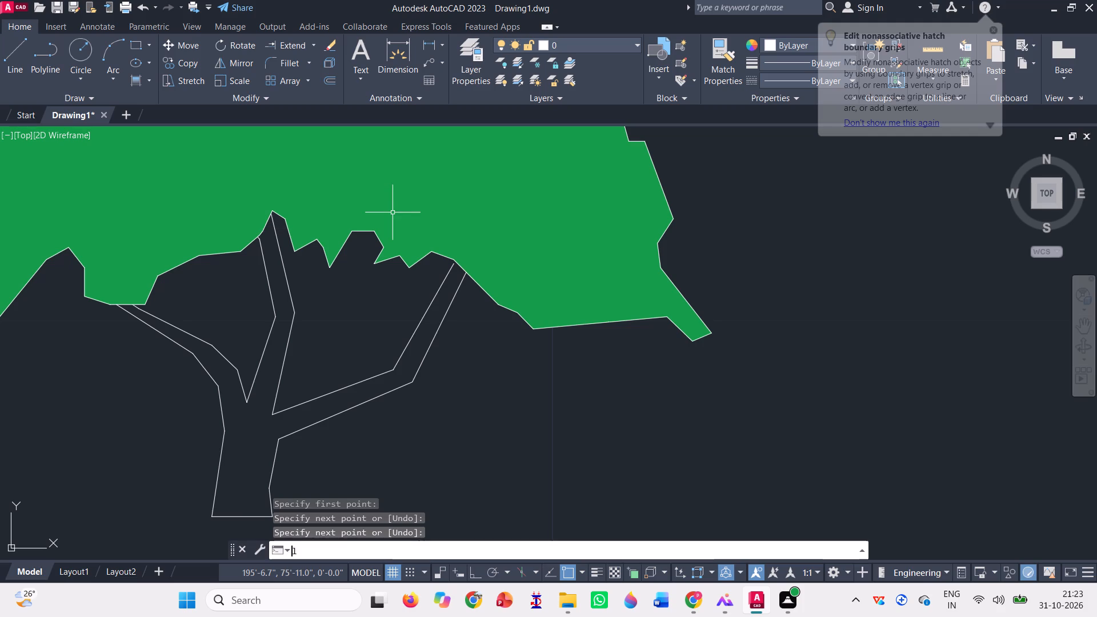
pyautogui.press('Return')
pyautogui.scroll(2, 509, 252)
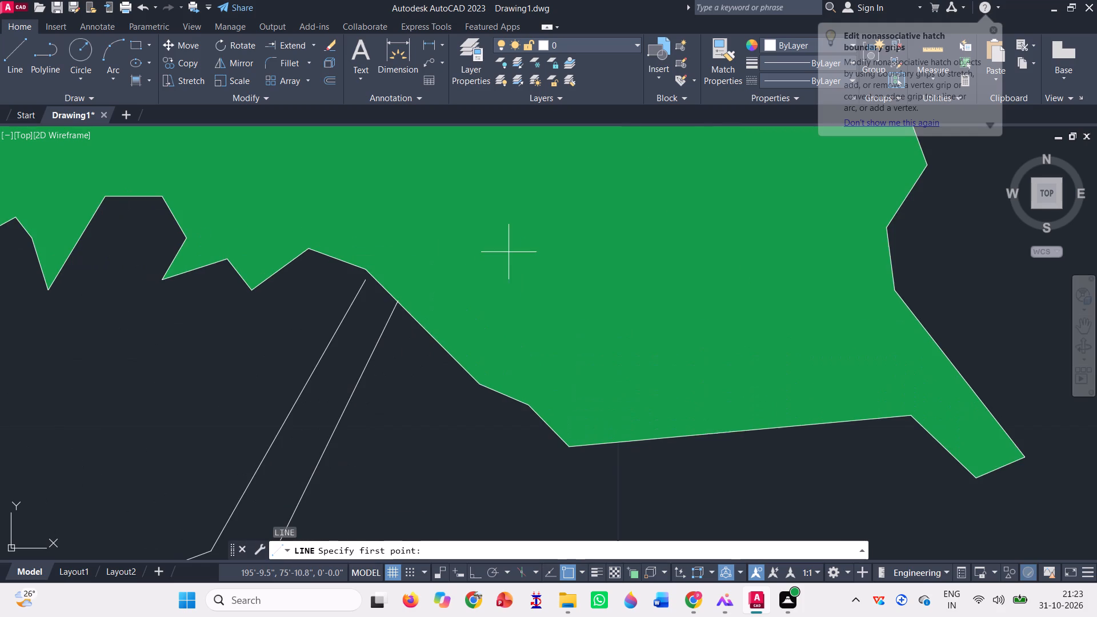
pyautogui.scroll(3, 370, 293)
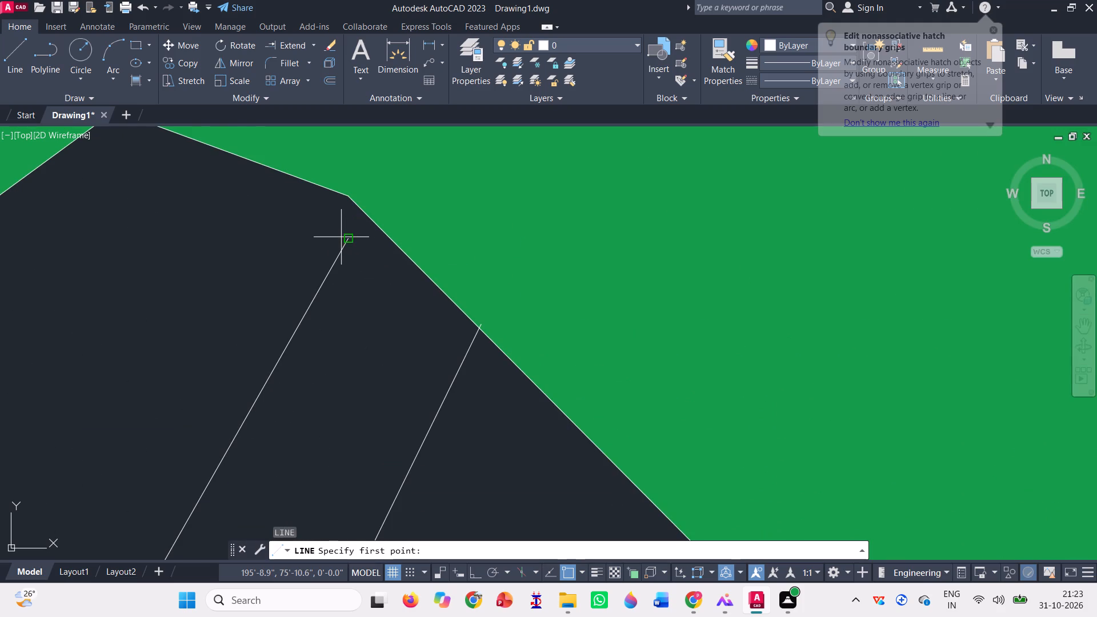
pyautogui.click(347, 237)
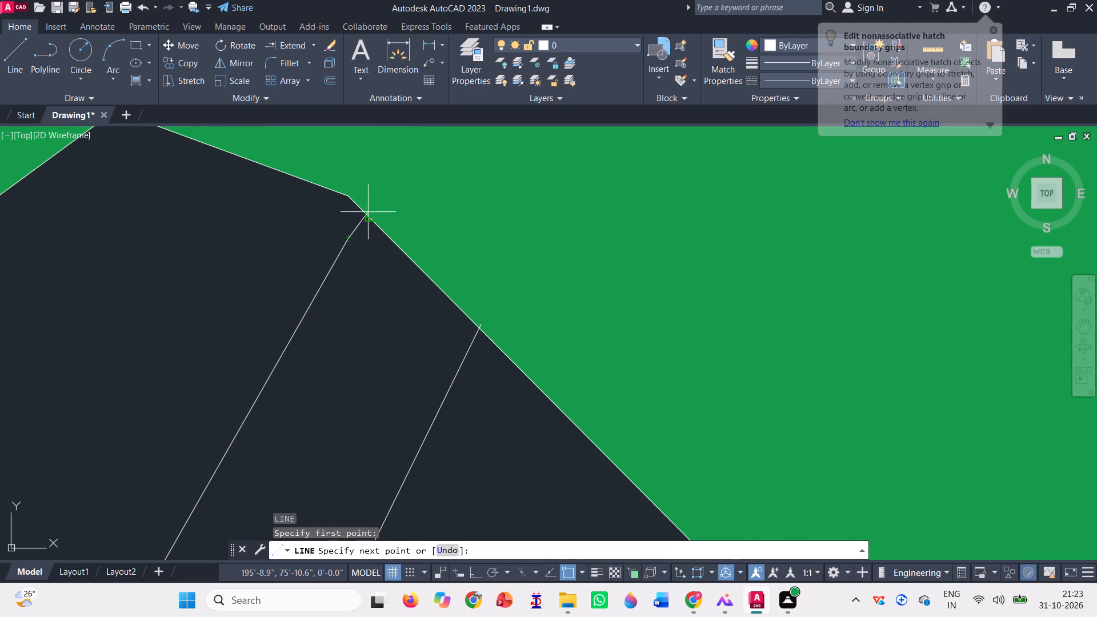
pyautogui.click(365, 210)
pyautogui.scroll(-3, 375, 238)
pyautogui.press('space')
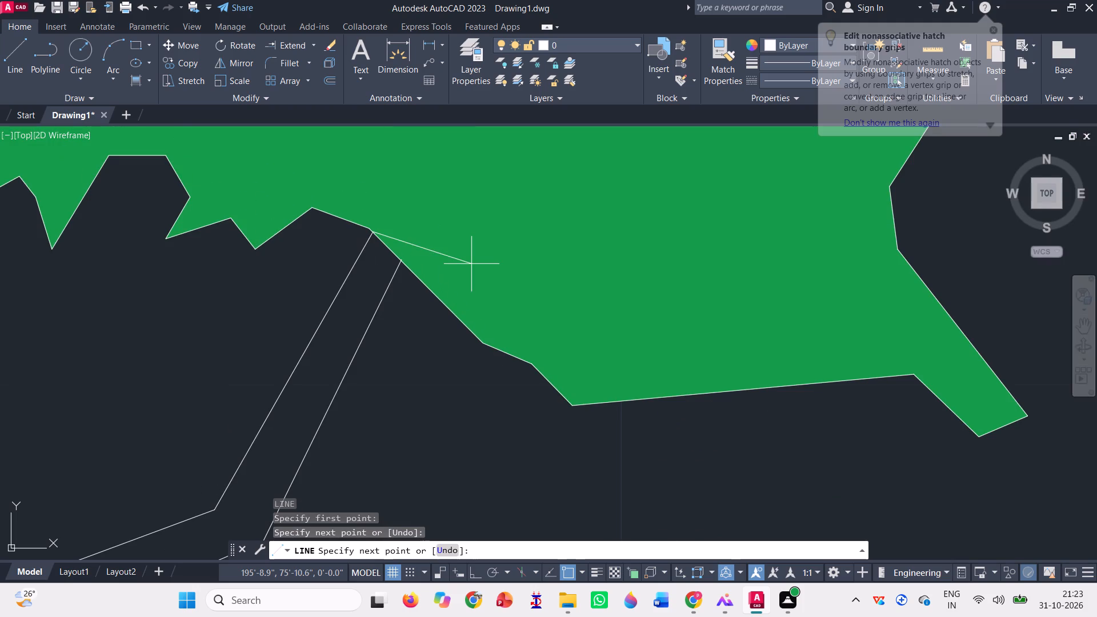
# Fill the evergreen tree's trunk and branches with a SOLID hatch in colour 177,71,47.
pyautogui.scroll(-4, 471, 264)
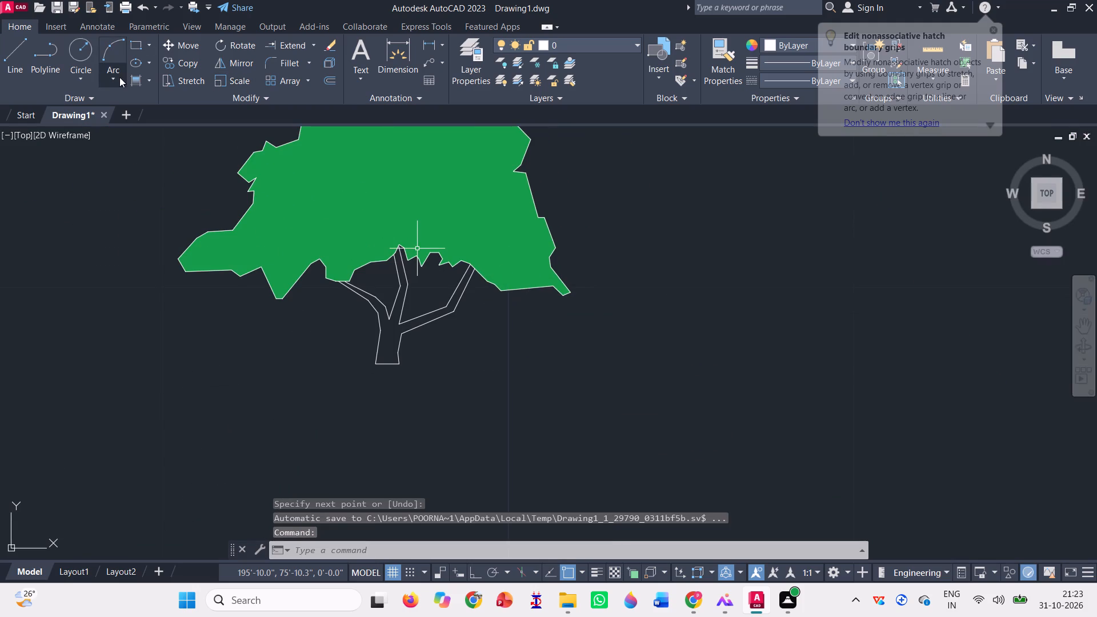
pyautogui.click(133, 81)
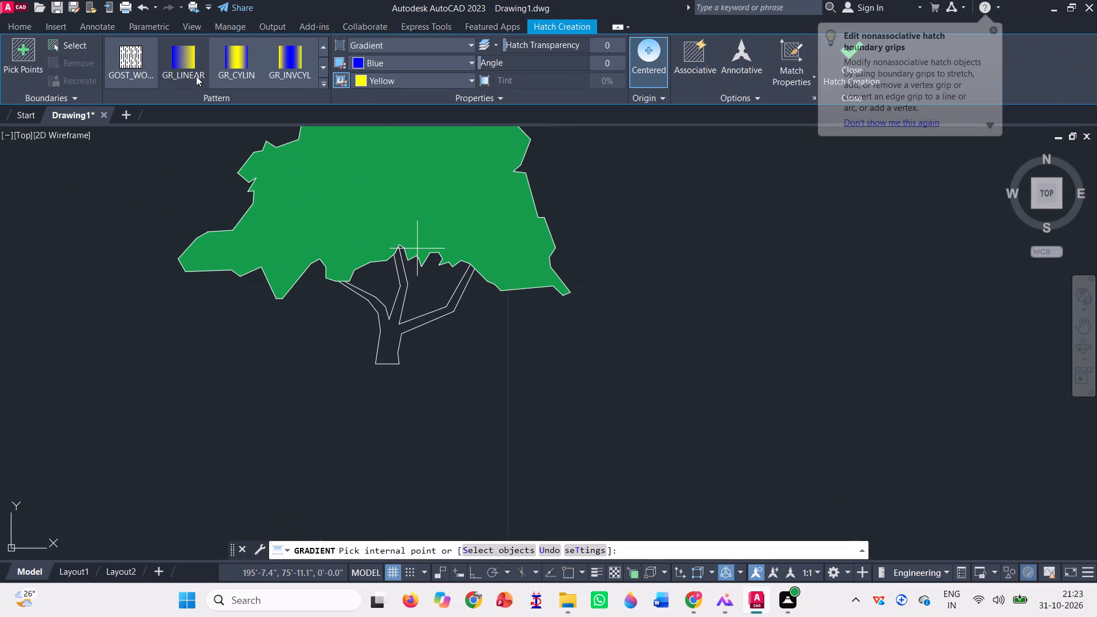
pyautogui.scroll(19, 189, 71)
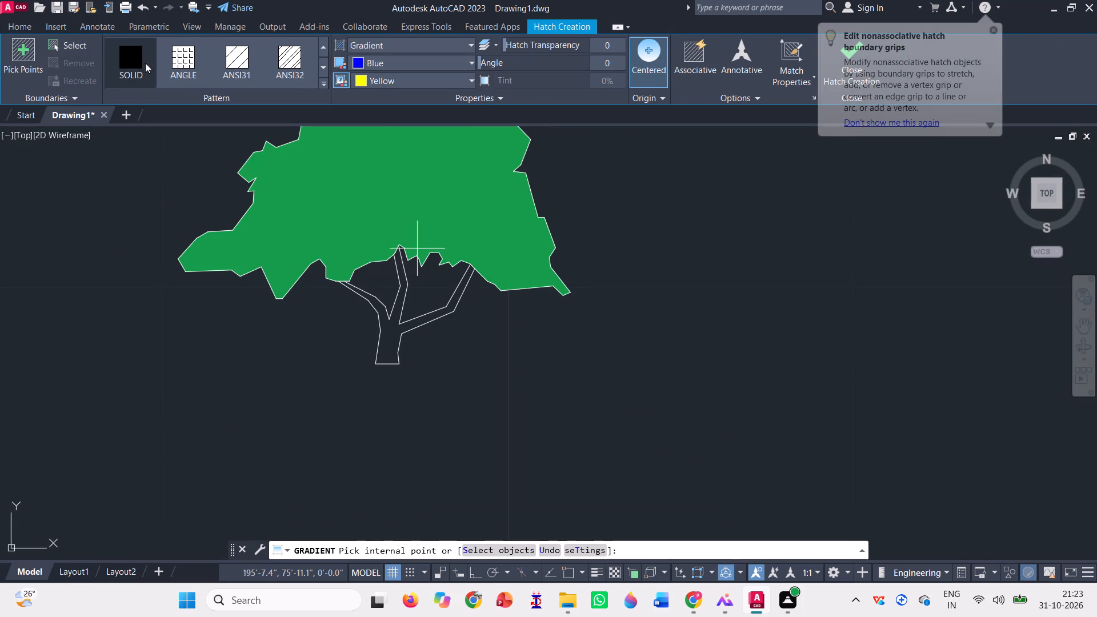
pyautogui.click(139, 61)
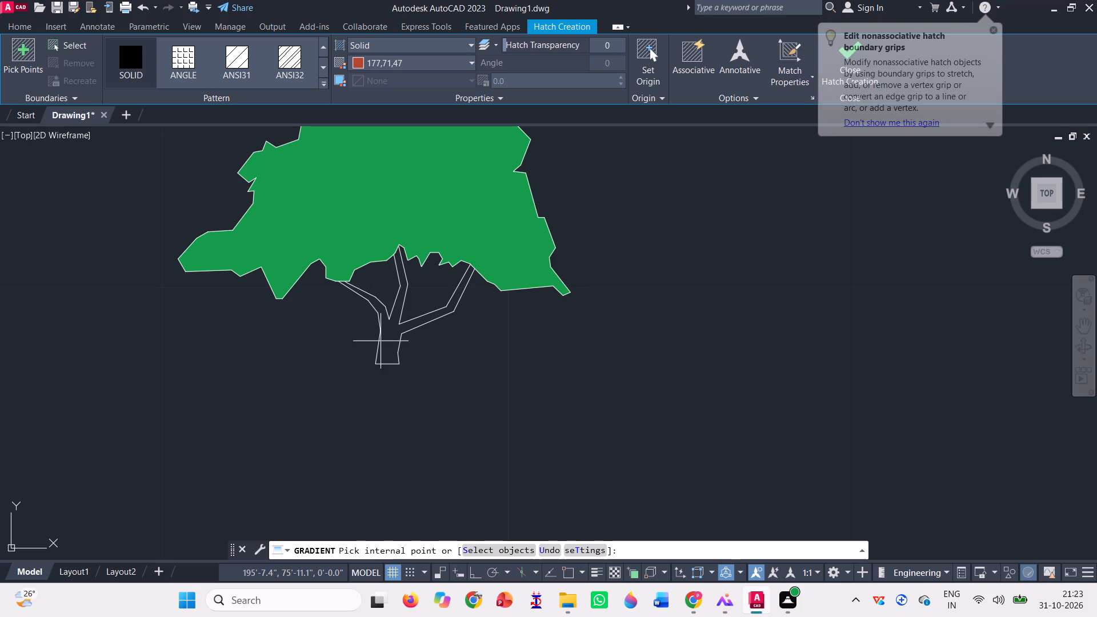
pyautogui.click(390, 340)
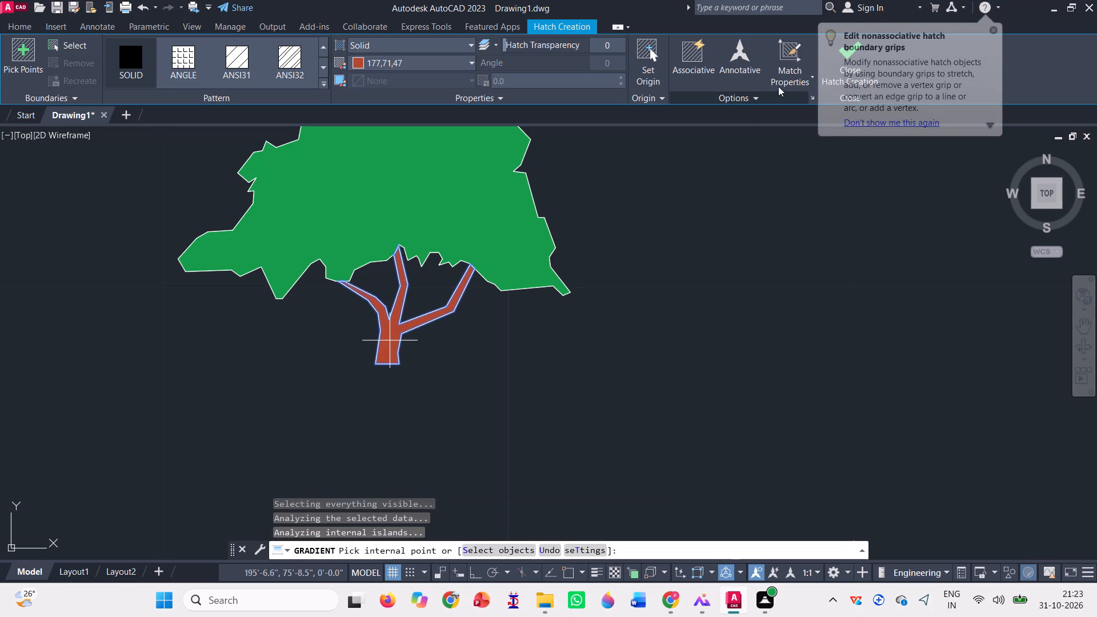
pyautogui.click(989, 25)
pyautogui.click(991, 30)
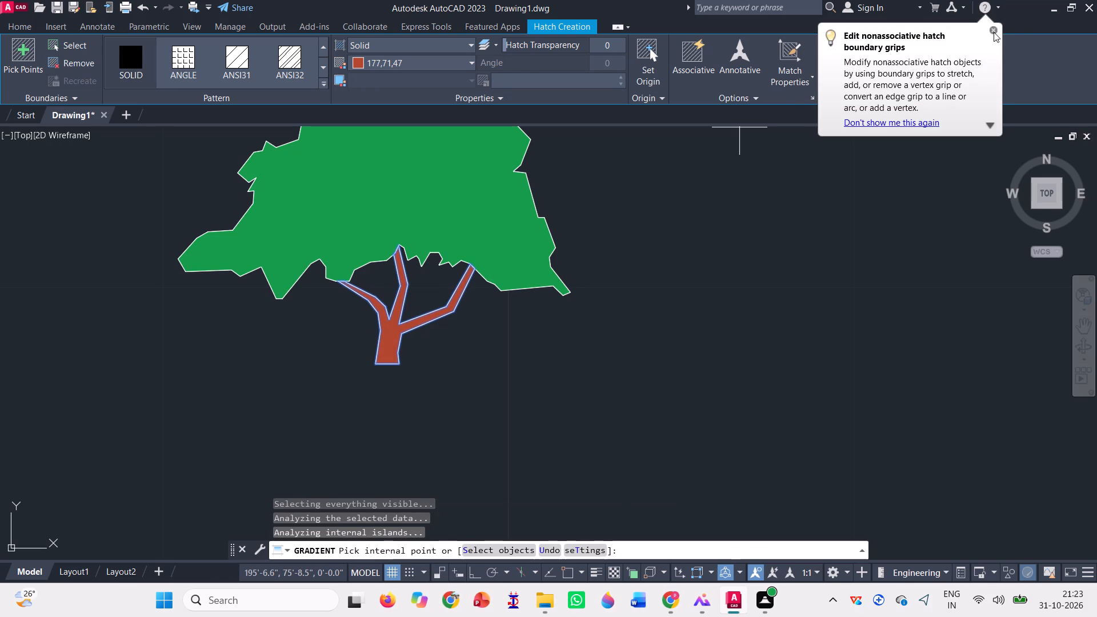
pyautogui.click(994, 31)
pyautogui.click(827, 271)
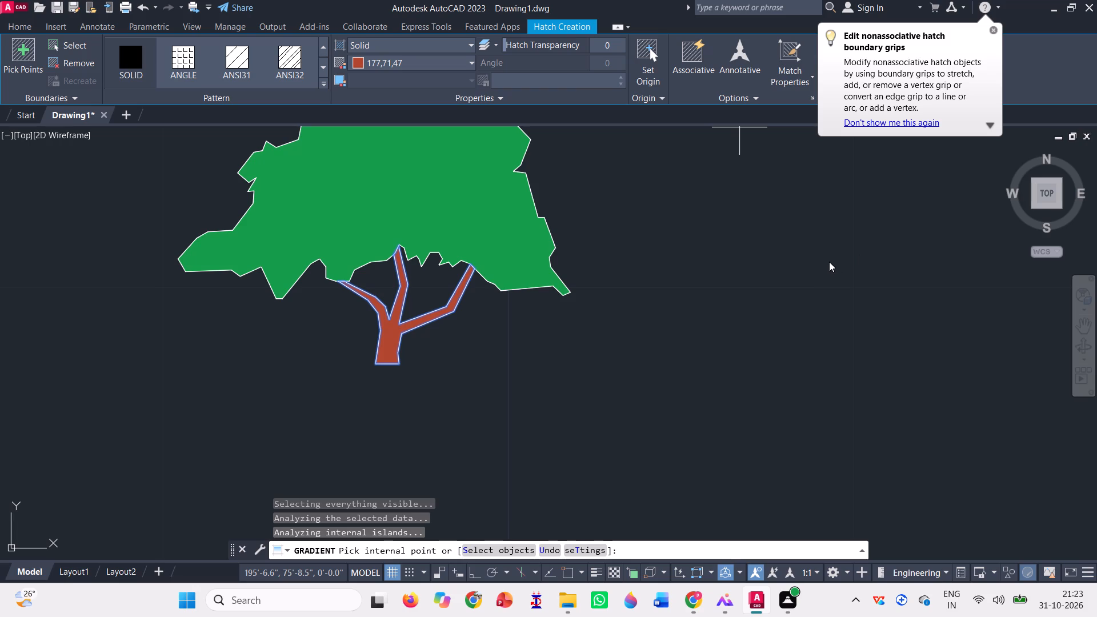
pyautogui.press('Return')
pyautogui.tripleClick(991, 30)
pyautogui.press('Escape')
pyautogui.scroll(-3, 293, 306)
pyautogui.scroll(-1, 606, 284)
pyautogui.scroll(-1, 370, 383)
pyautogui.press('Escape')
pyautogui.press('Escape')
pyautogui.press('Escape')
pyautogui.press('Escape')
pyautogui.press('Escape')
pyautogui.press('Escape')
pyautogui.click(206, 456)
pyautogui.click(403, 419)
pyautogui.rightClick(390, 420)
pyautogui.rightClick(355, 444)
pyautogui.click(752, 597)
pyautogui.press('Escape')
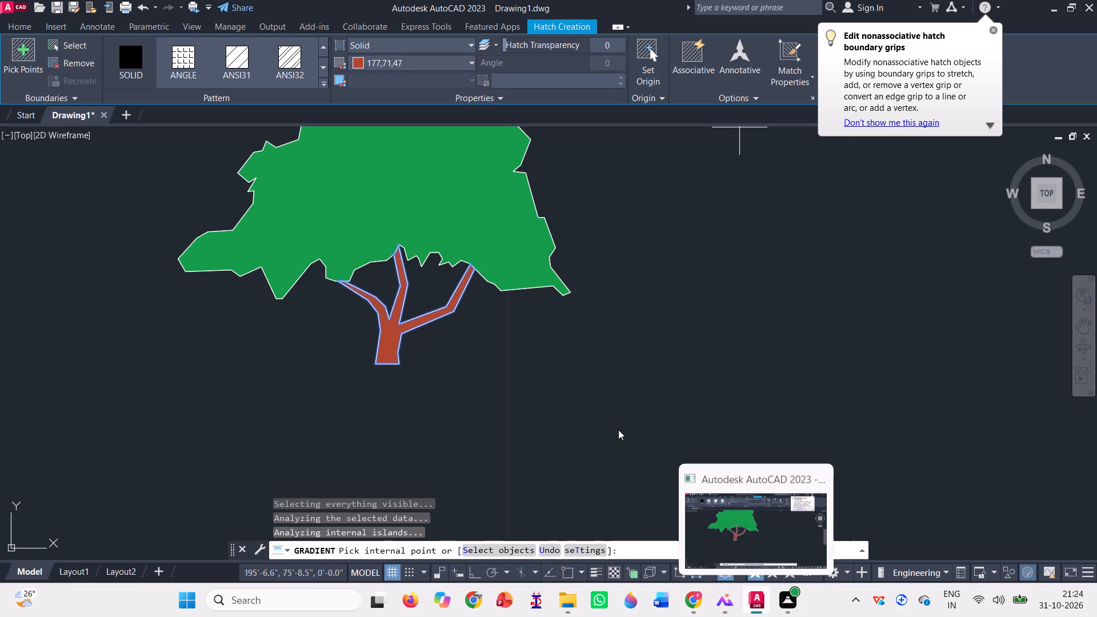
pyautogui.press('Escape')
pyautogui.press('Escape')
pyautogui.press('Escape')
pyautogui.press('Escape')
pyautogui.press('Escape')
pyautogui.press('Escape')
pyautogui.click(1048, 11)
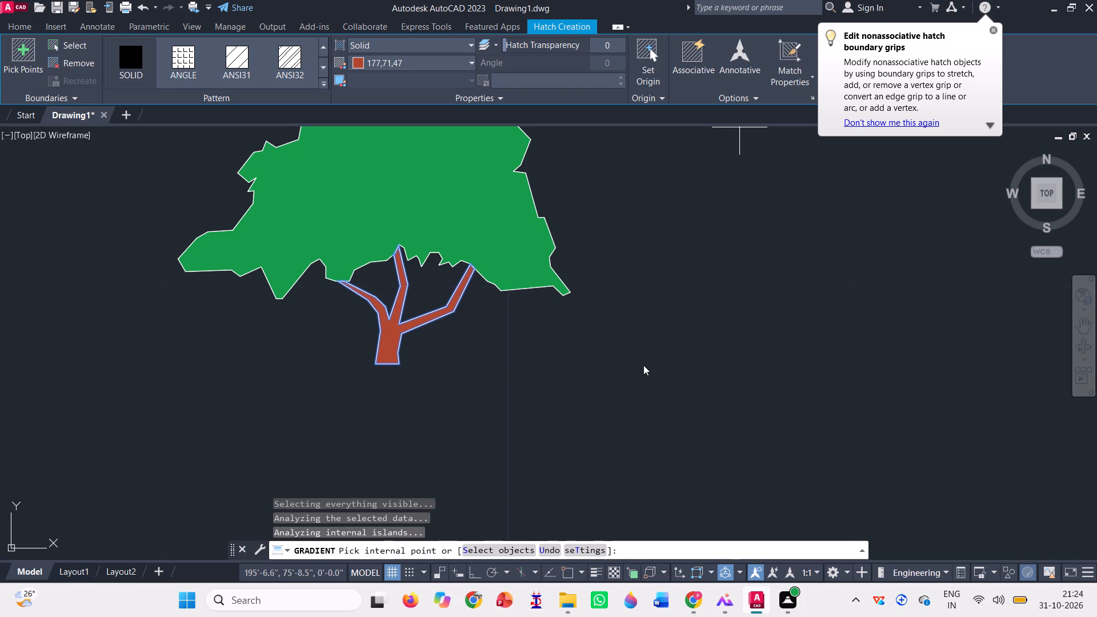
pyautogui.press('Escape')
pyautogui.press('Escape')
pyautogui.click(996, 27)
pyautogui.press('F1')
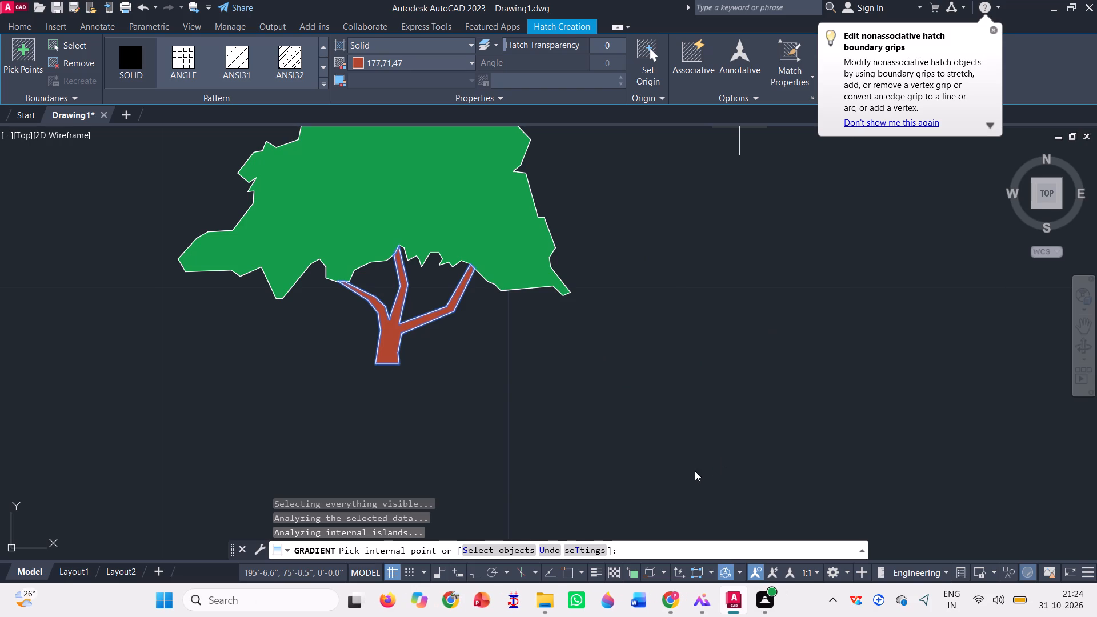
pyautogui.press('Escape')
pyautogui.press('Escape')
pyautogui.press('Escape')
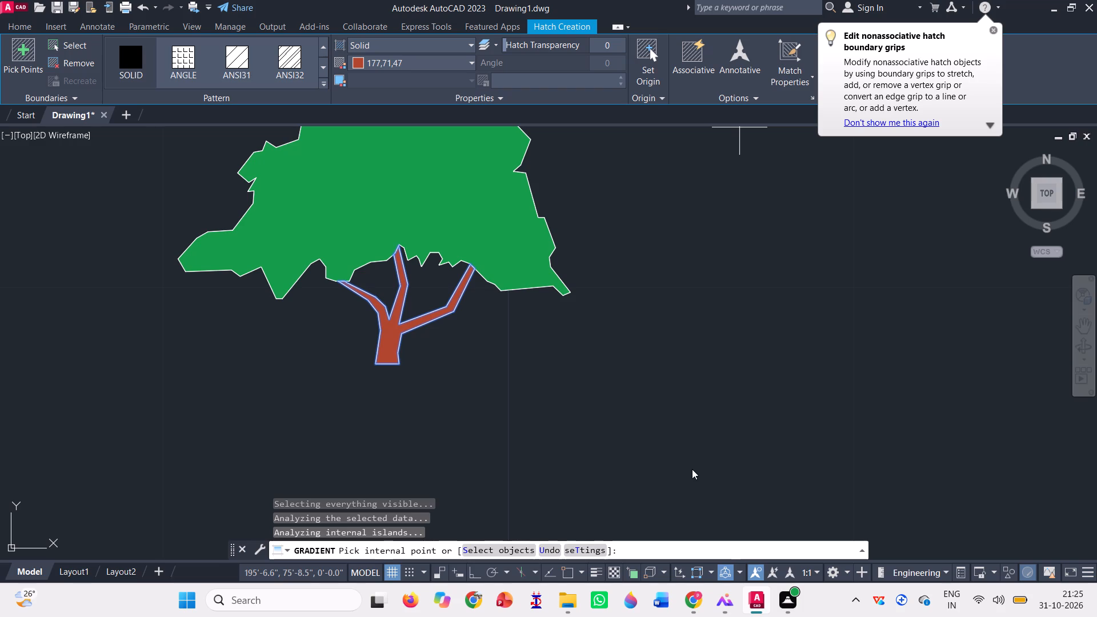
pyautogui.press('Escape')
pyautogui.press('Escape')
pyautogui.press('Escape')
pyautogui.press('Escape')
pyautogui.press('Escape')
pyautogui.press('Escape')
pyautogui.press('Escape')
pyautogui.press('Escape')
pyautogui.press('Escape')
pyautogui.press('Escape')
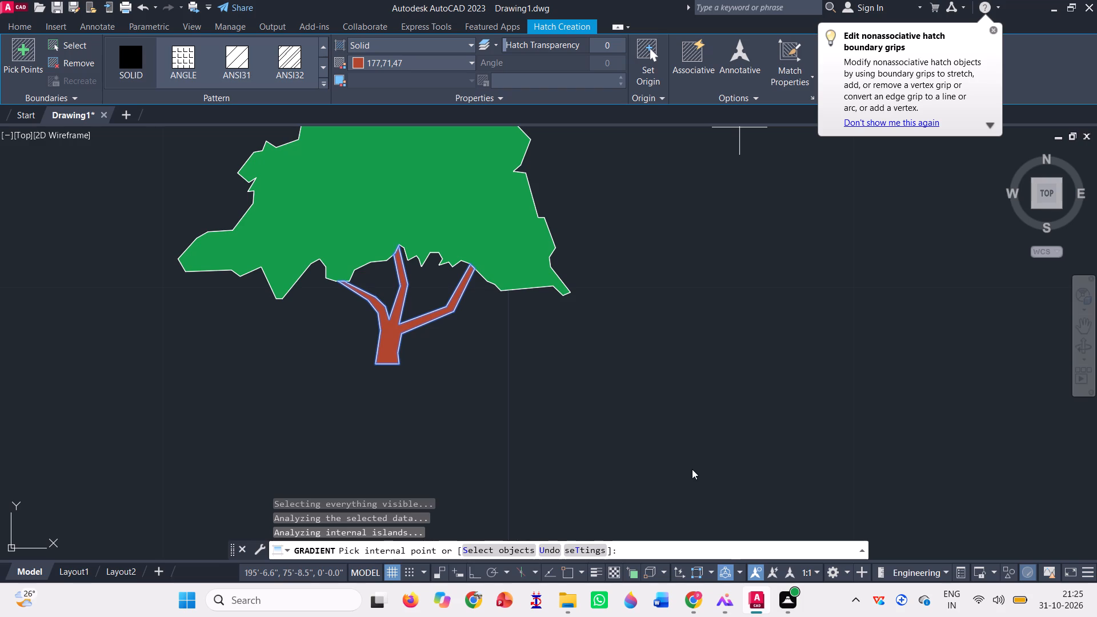
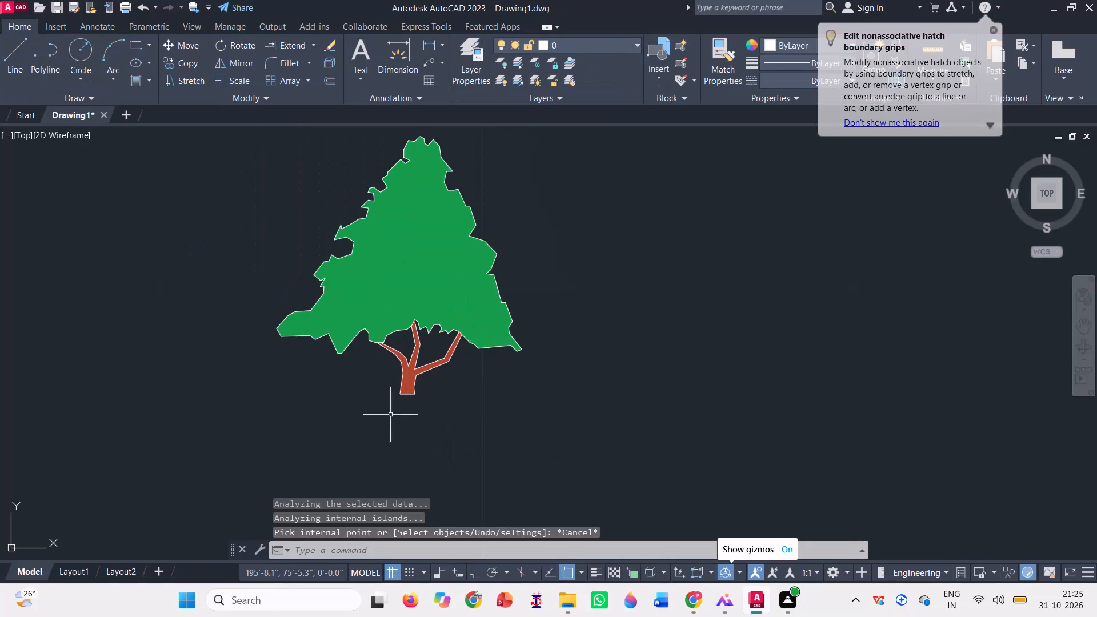
# Copy the evergreen tree to the base of the dark grey wall, between the red-framed opening and the white plinth strip.
pyautogui.scroll(-2, 378, 411)
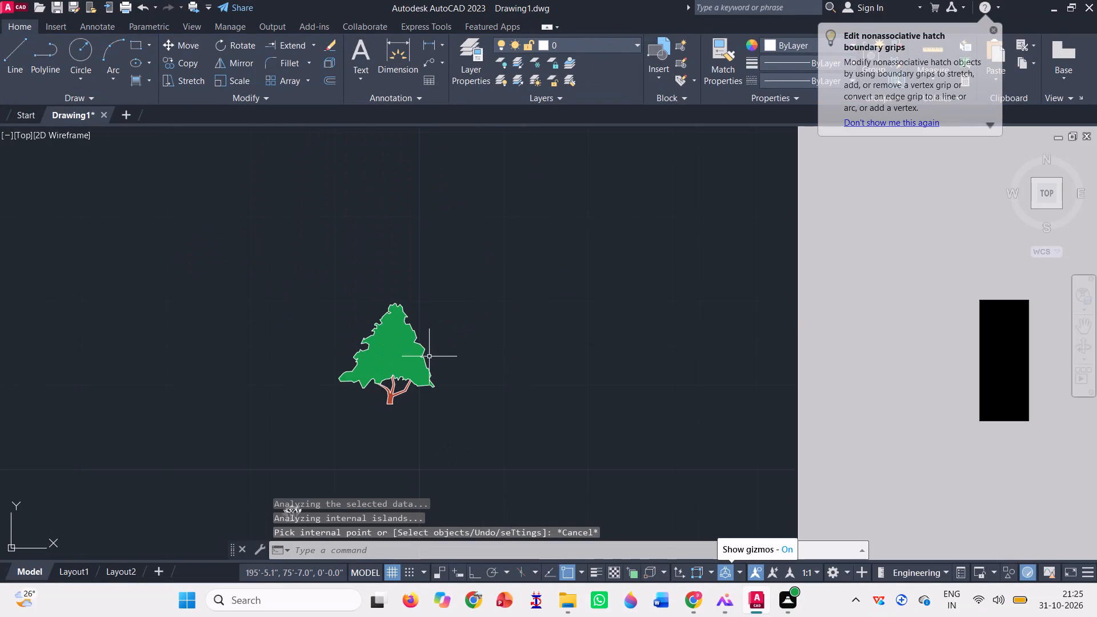
pyautogui.scroll(-1, 433, 355)
pyautogui.click(440, 396)
pyautogui.click(383, 329)
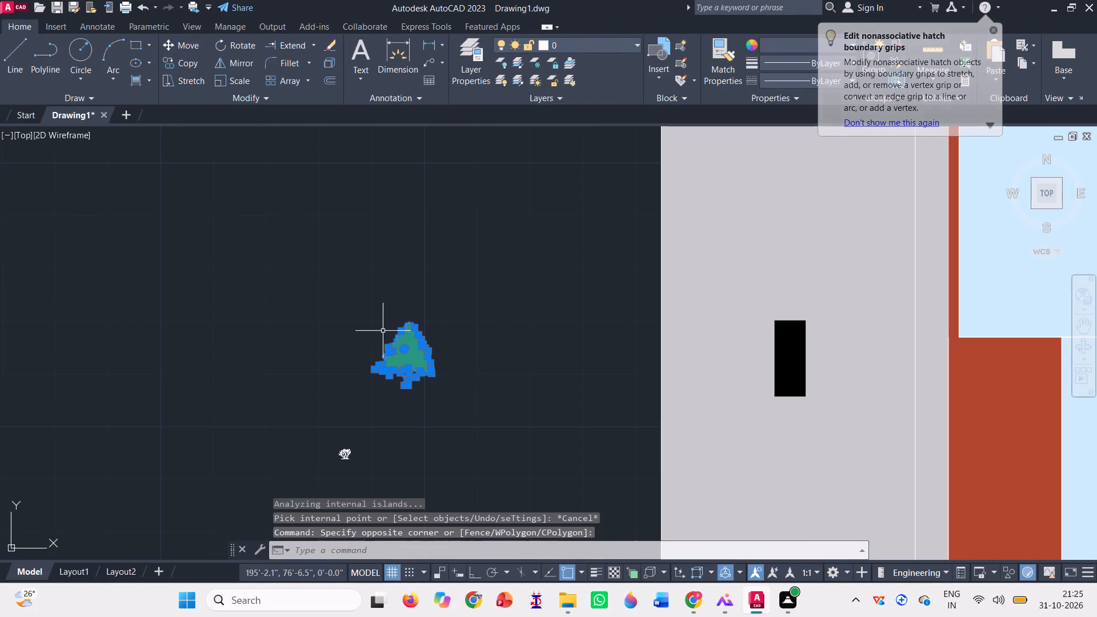
pyautogui.write('co')
pyautogui.press('space')
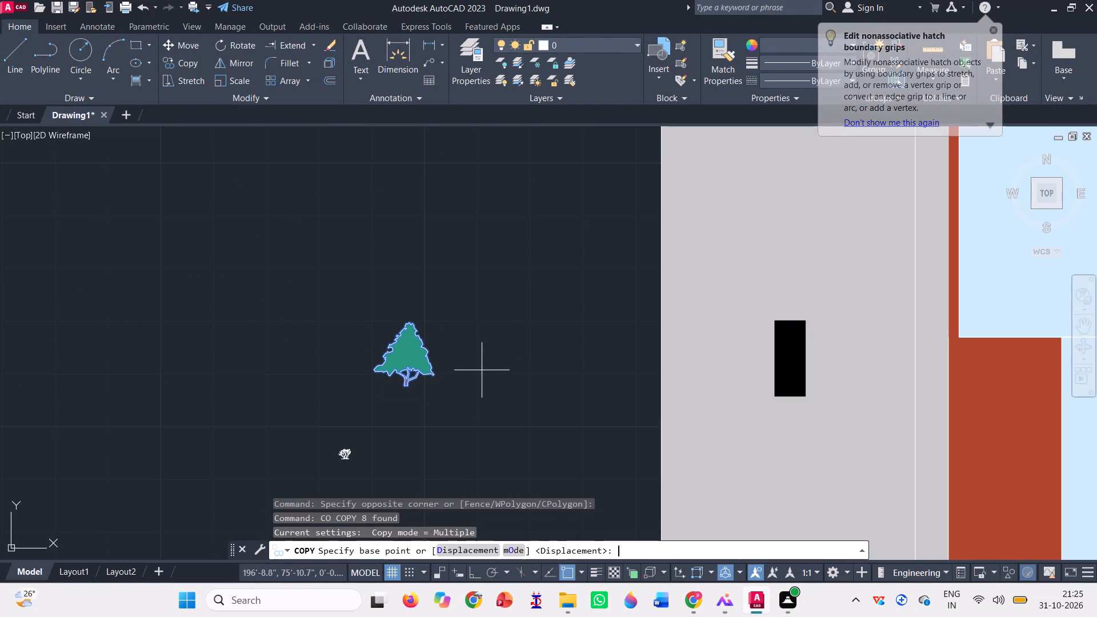
pyautogui.scroll(2, 392, 387)
pyautogui.click(422, 382)
pyautogui.scroll(-4, 371, 332)
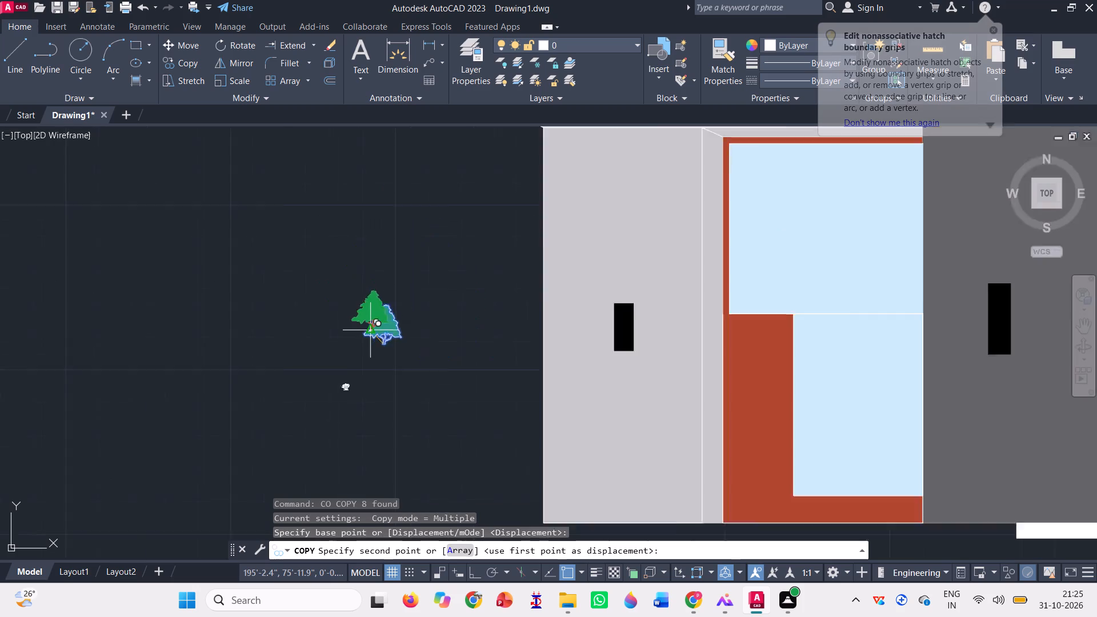
pyautogui.scroll(-1, 377, 323)
pyautogui.scroll(2, 616, 400)
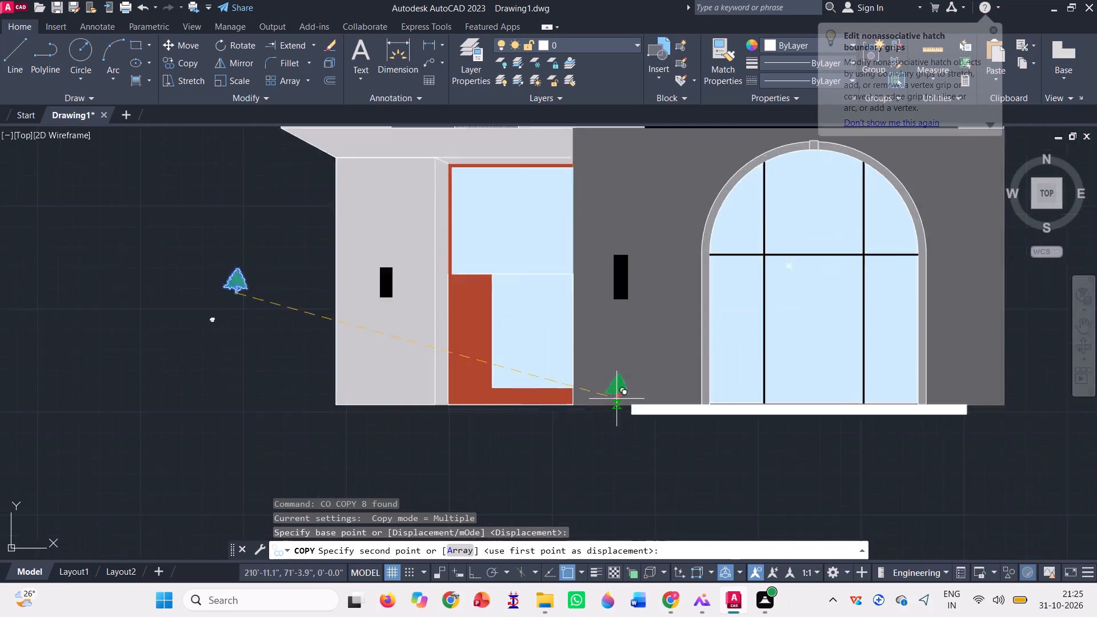
pyautogui.scroll(1, 616, 399)
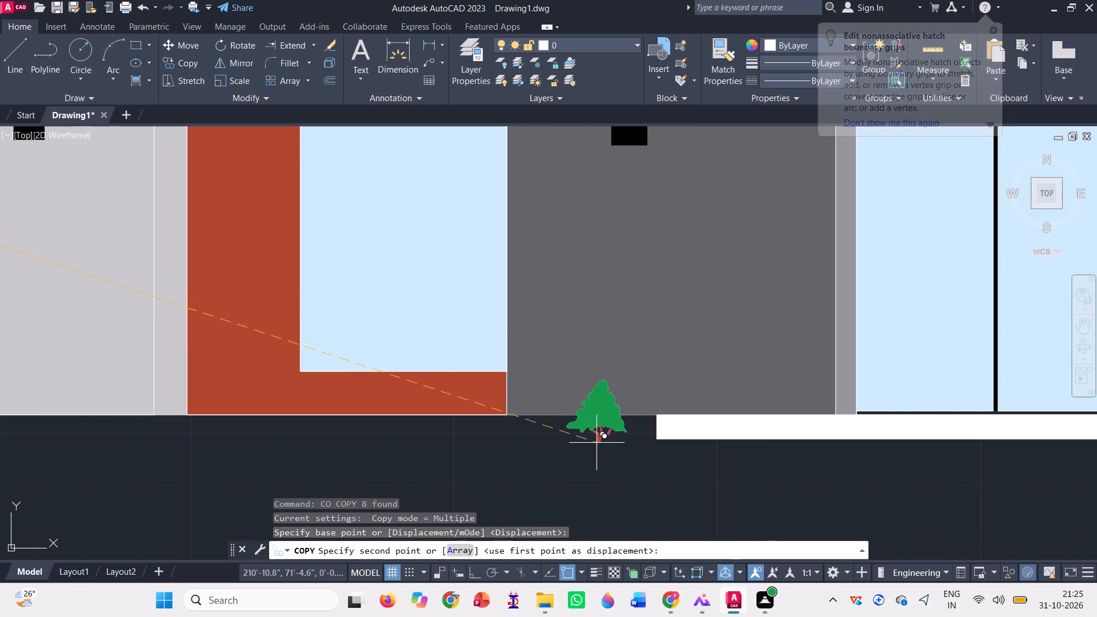
pyautogui.click(598, 466)
pyautogui.scroll(-2, 539, 468)
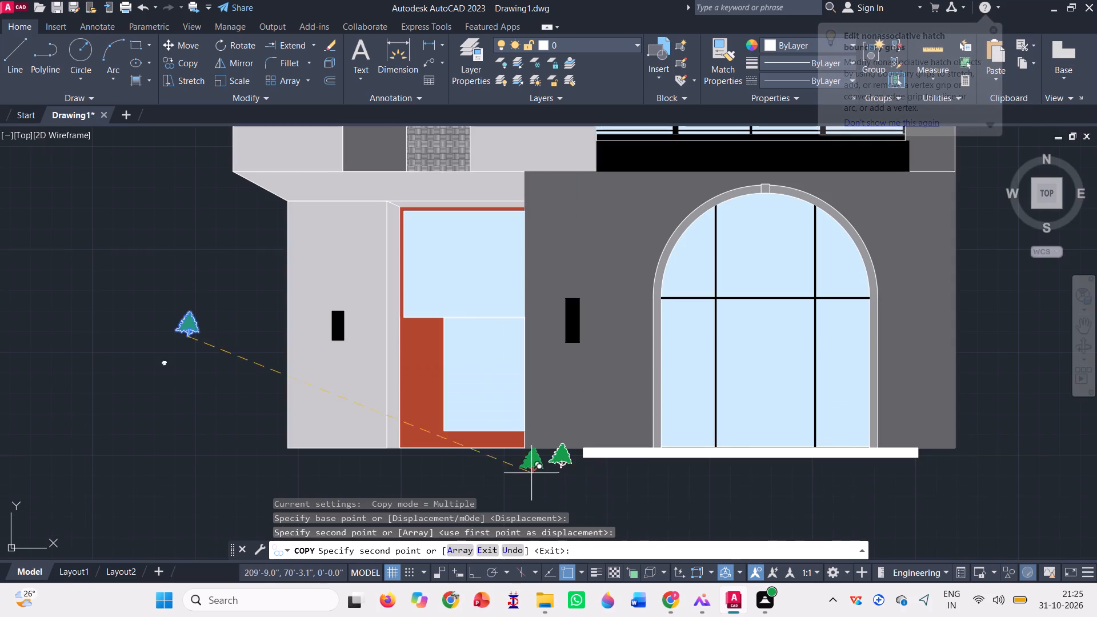
pyautogui.press('Escape')
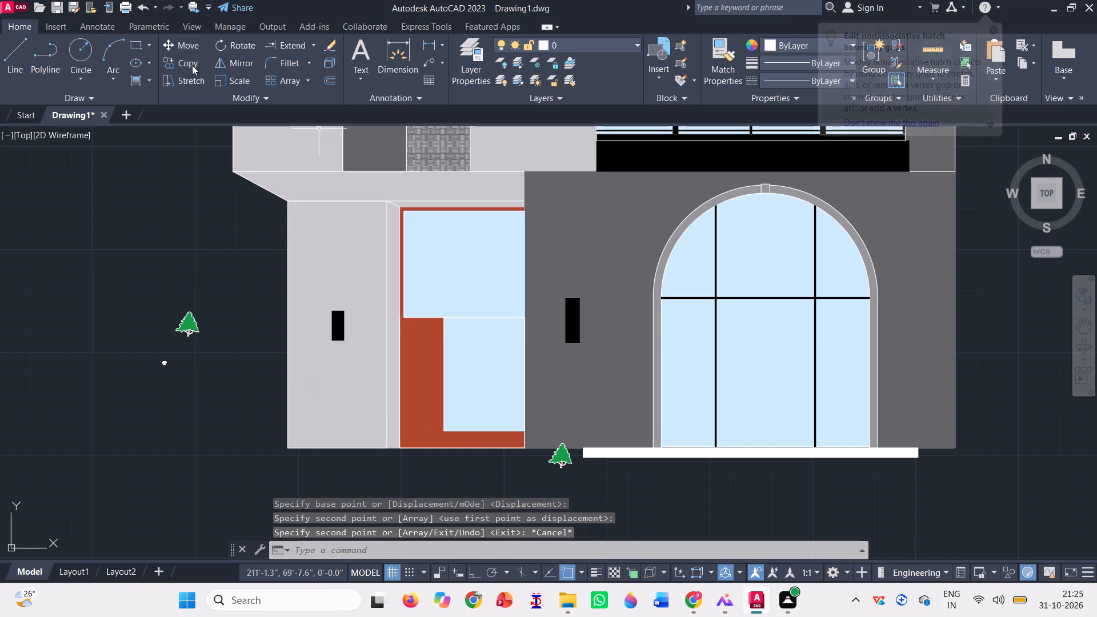
# Scale up the copied tree at the wall base freehand from a base point just beside its trunk.
pyautogui.click(231, 78)
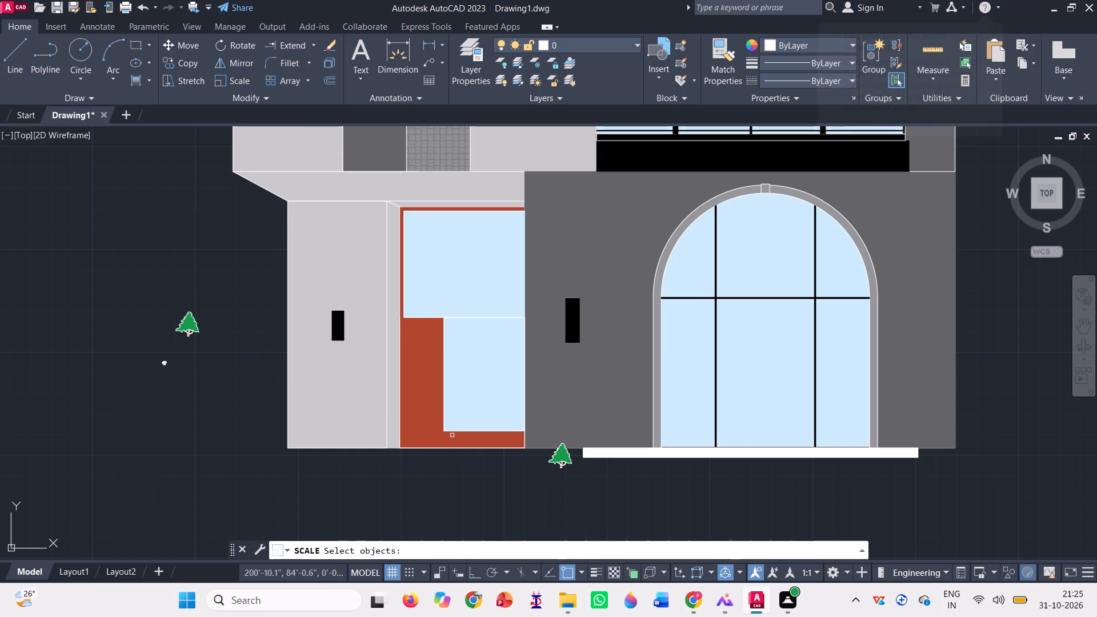
pyautogui.scroll(3, 452, 437)
pyautogui.scroll(-2, 668, 494)
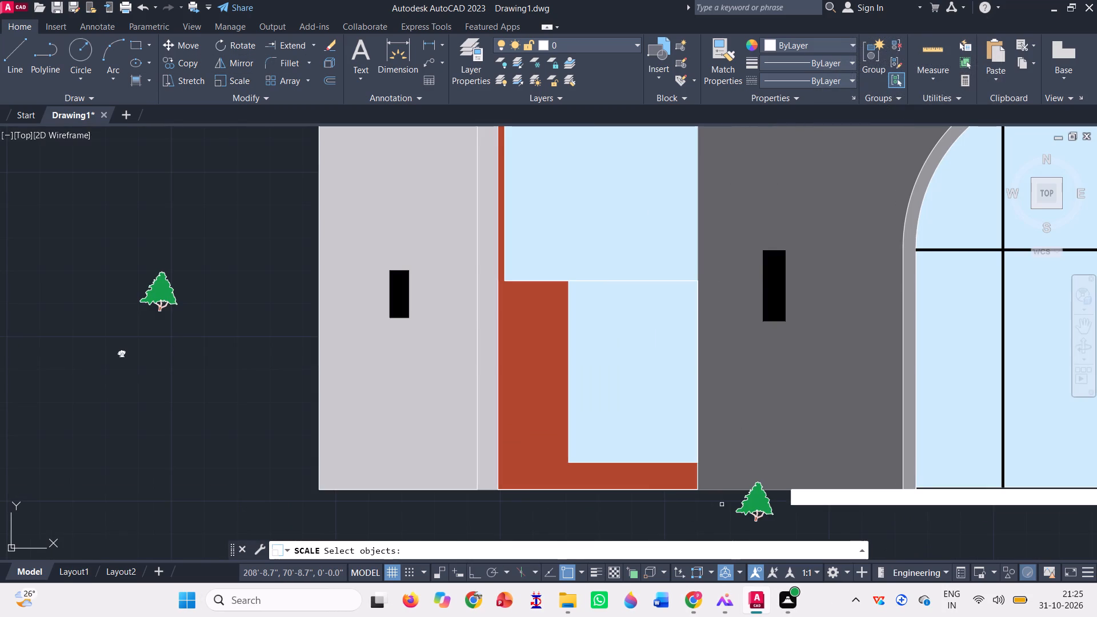
pyautogui.scroll(3, 754, 514)
pyautogui.scroll(-2, 722, 462)
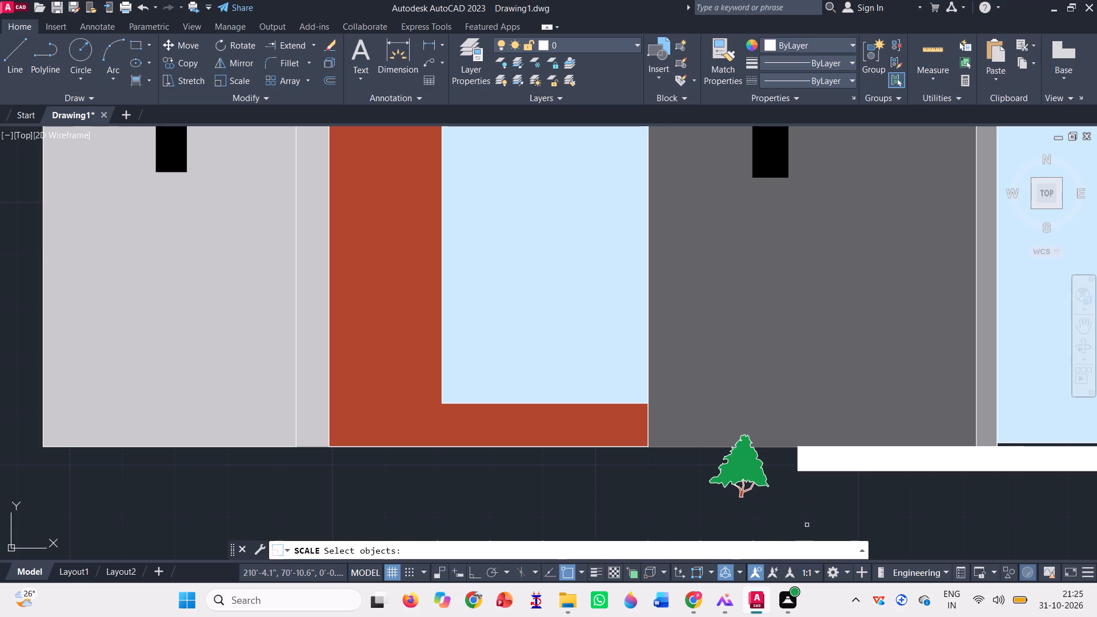
pyautogui.click(796, 518)
pyautogui.scroll(1, 718, 474)
pyautogui.click(706, 467)
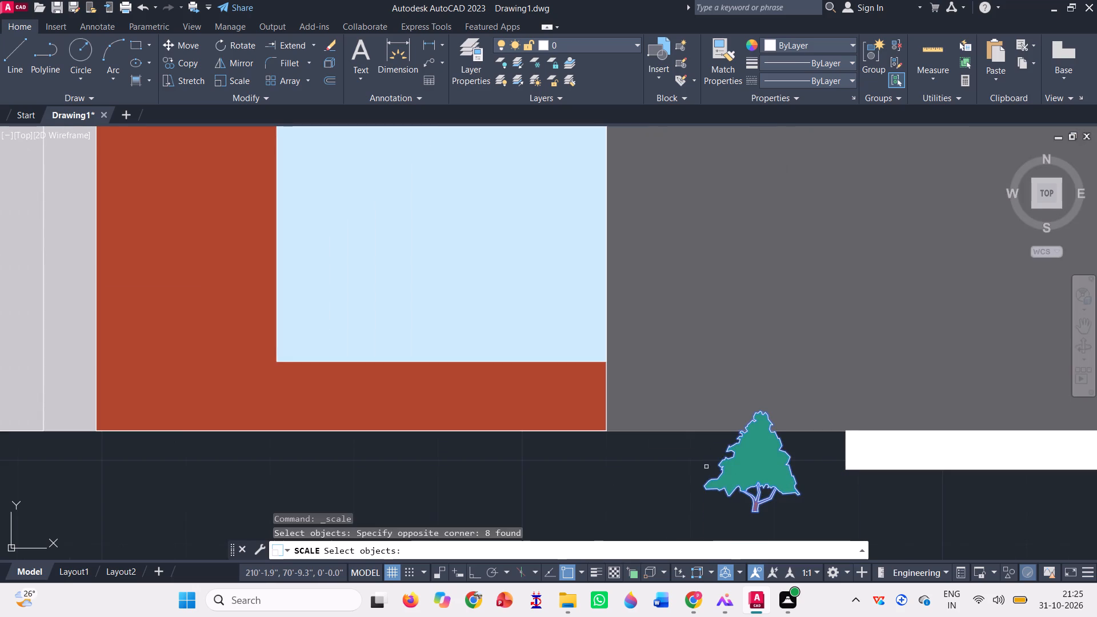
pyautogui.press('space')
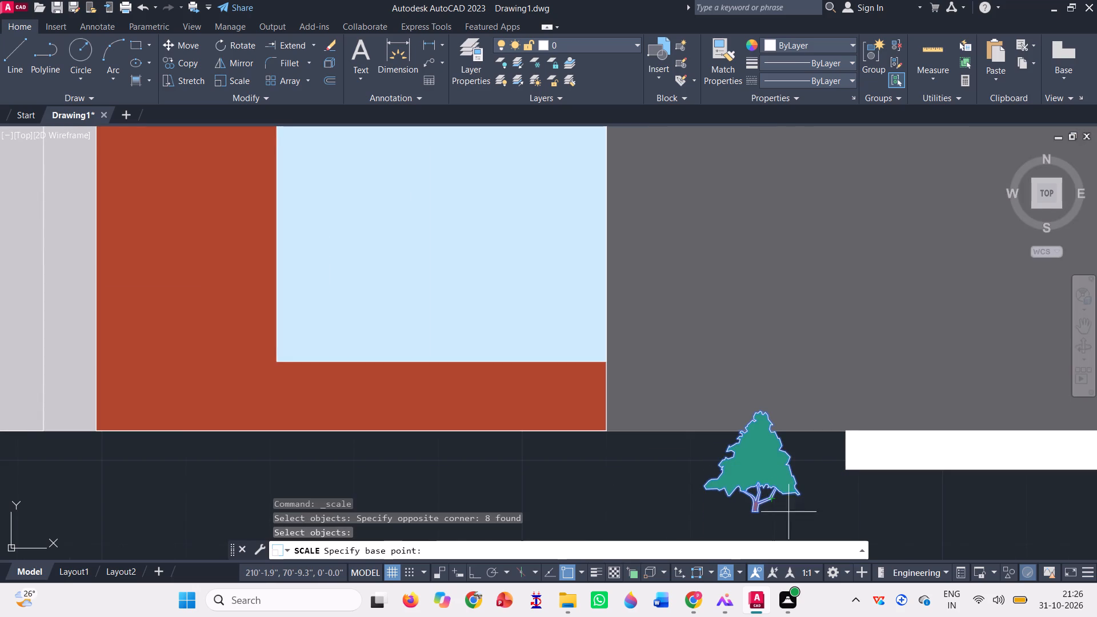
pyautogui.click(799, 520)
pyautogui.scroll(-1, 791, 513)
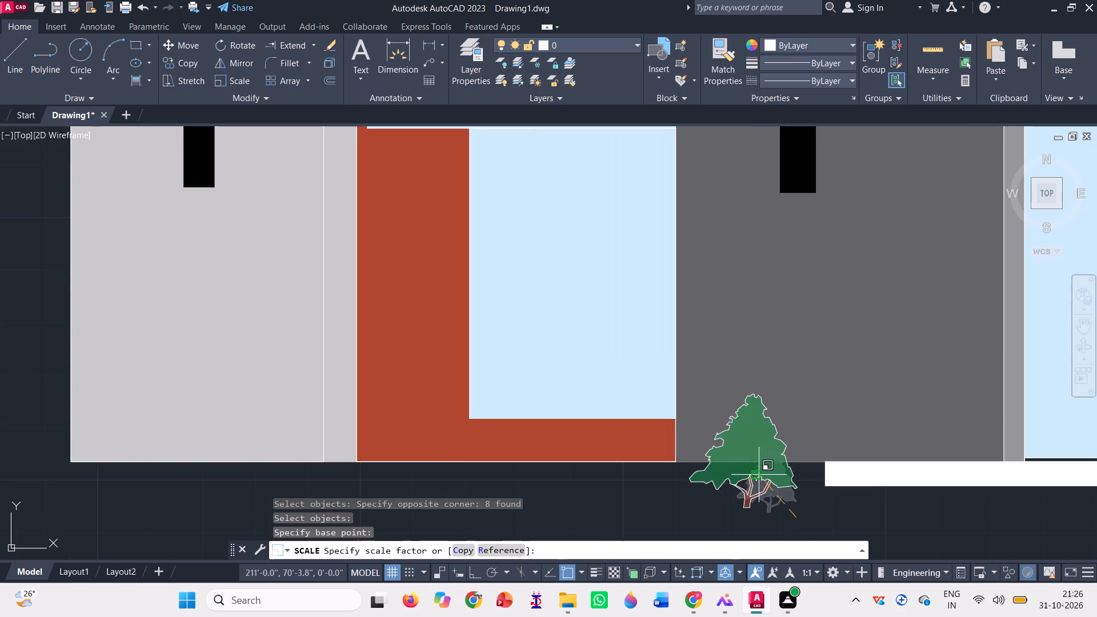
pyautogui.click(748, 467)
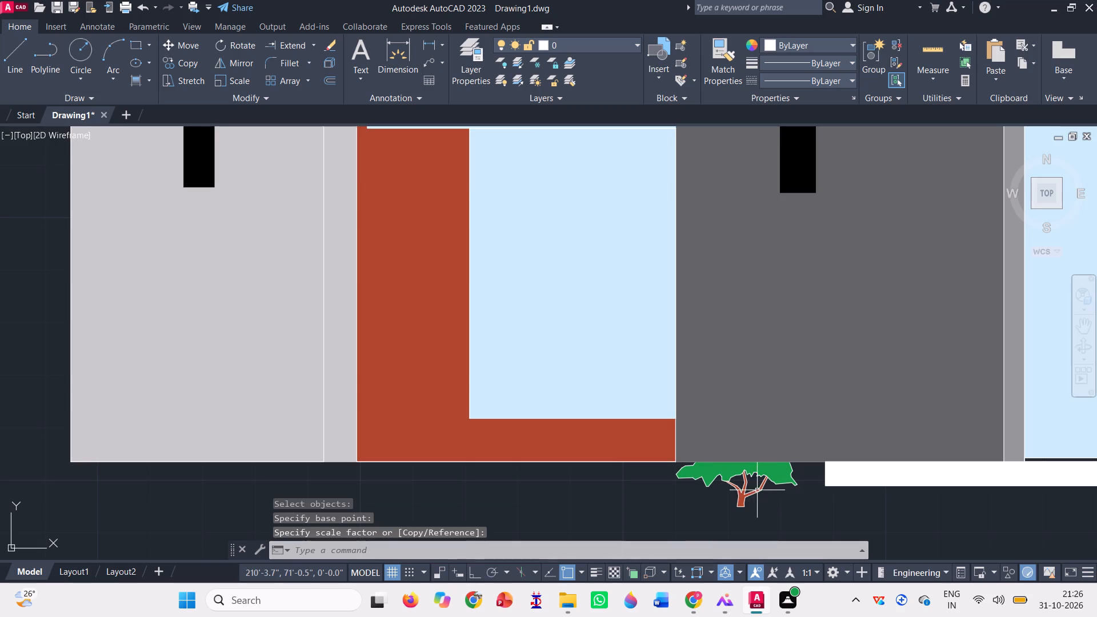
# Move the enlarged tree slightly sideways and down so it overlaps the end of the white plinth strip.
pyautogui.scroll(2, 757, 490)
pyautogui.click(786, 526)
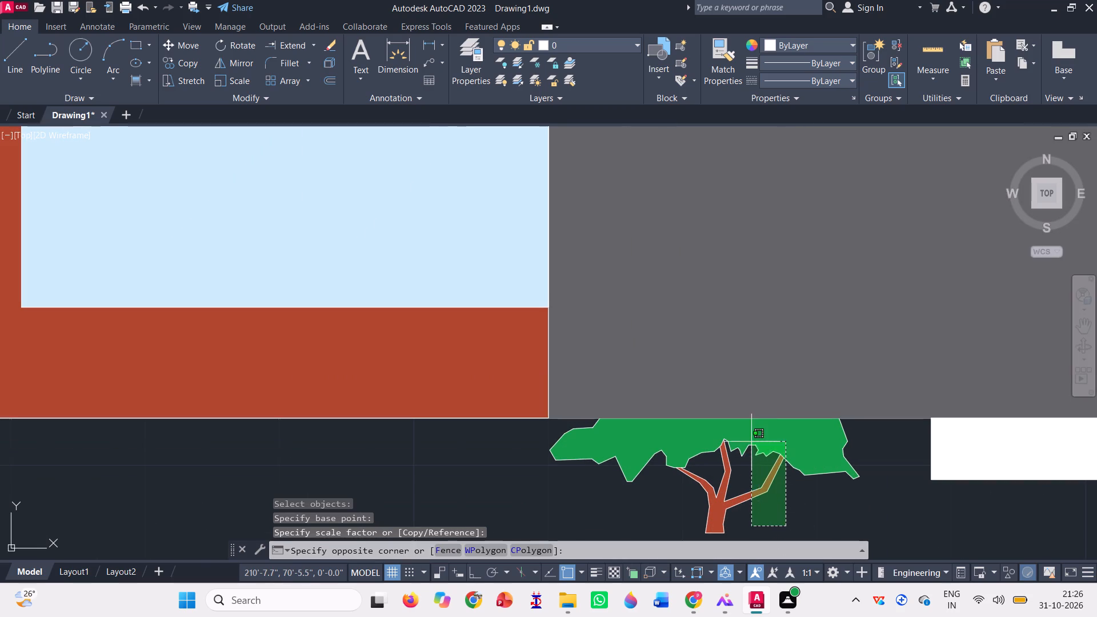
pyautogui.click(751, 440)
pyautogui.scroll(-2, 635, 458)
pyautogui.press('m')
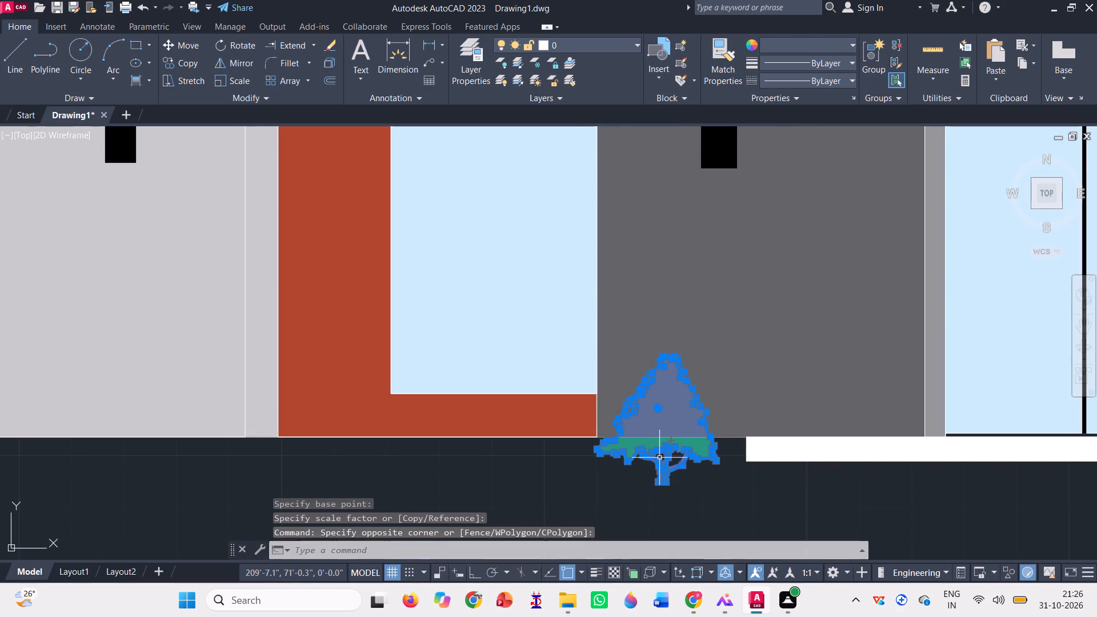
pyautogui.press('space')
pyautogui.click(670, 480)
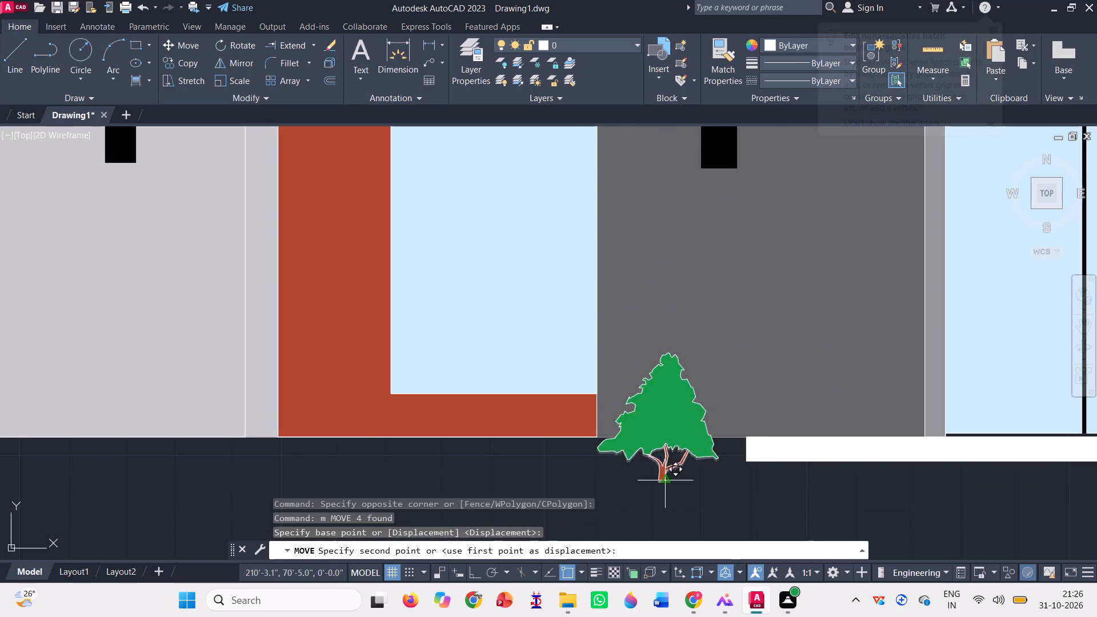
pyautogui.click(710, 491)
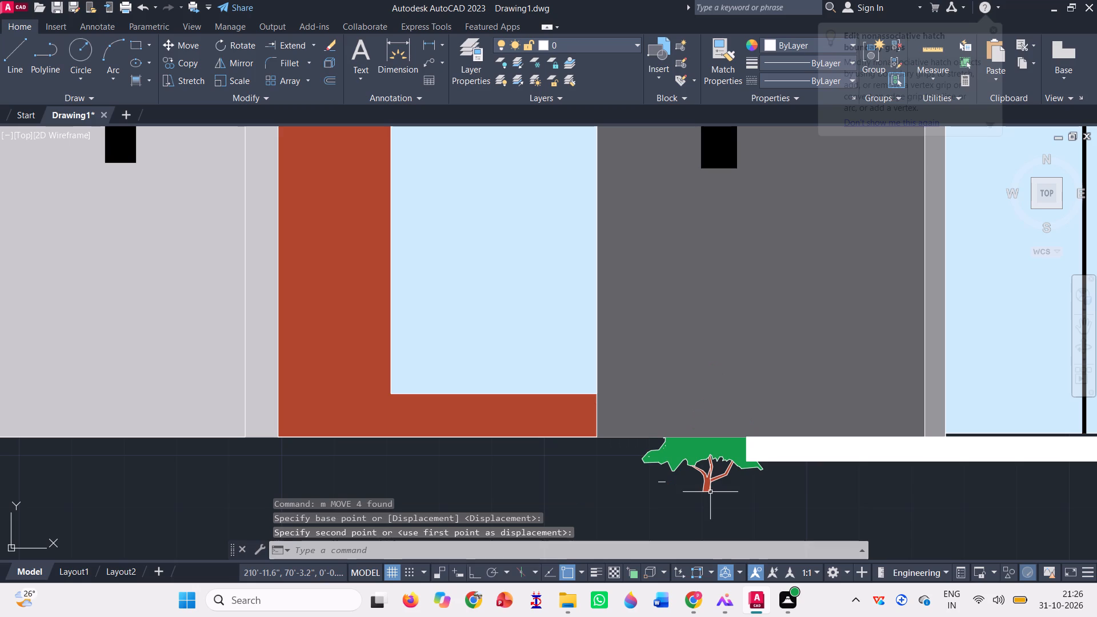
# Delete the short stray line left beside the moved tree's trunk.
pyautogui.click(671, 482)
pyautogui.click(656, 480)
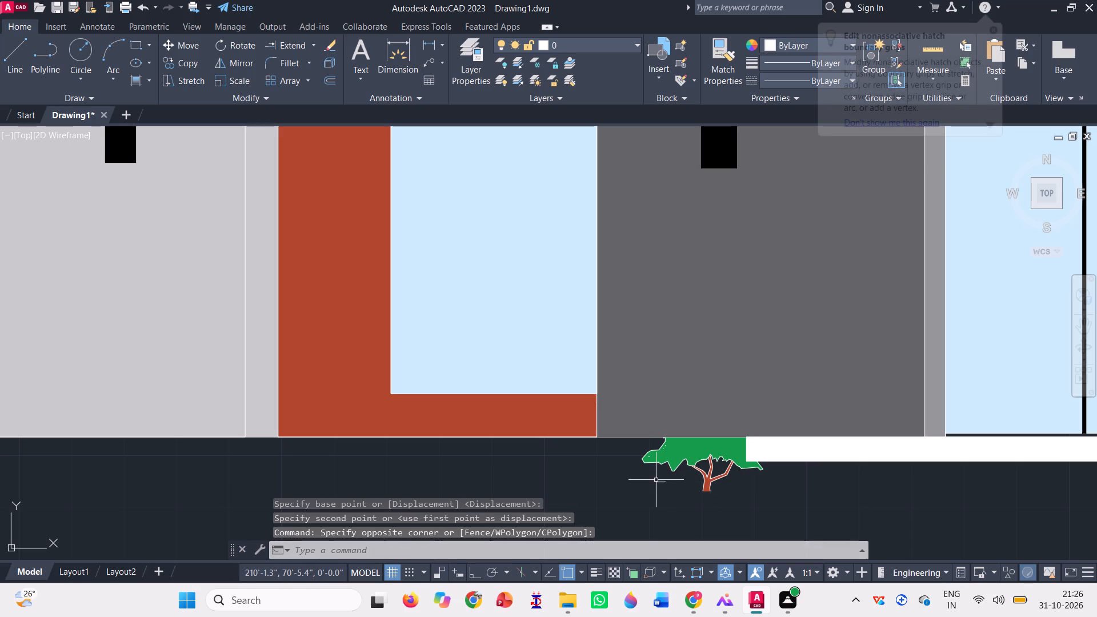
pyautogui.click(663, 486)
pyautogui.click(660, 482)
pyautogui.press('Delete')
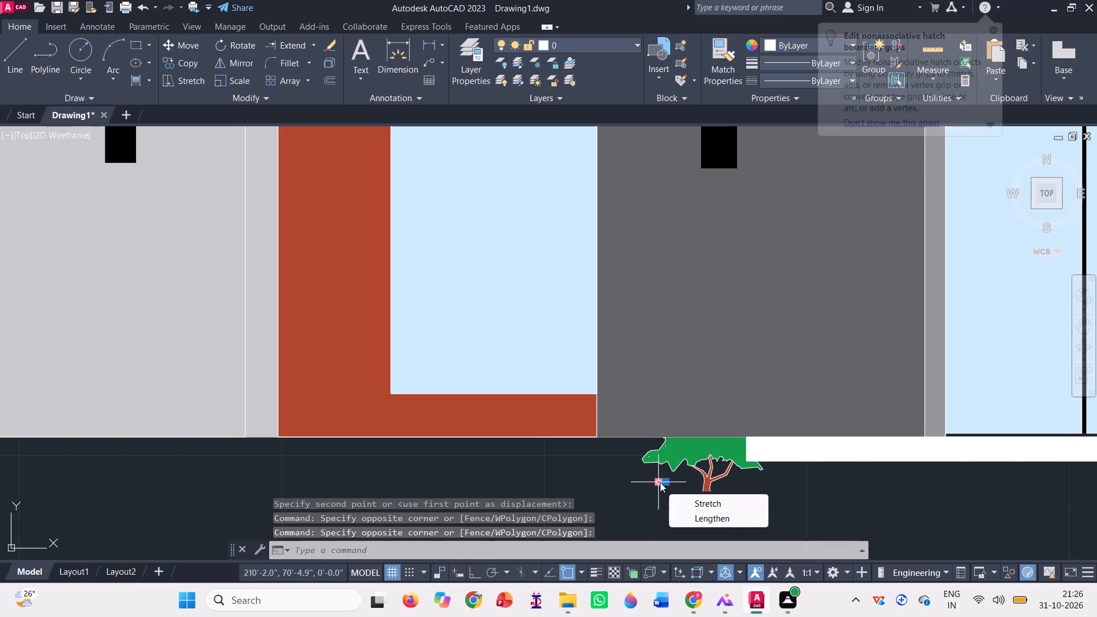
pyautogui.scroll(-2, 660, 482)
pyautogui.press('Delete')
pyautogui.scroll(-1, 660, 487)
pyautogui.press('Delete')
pyautogui.scroll(-2, 569, 495)
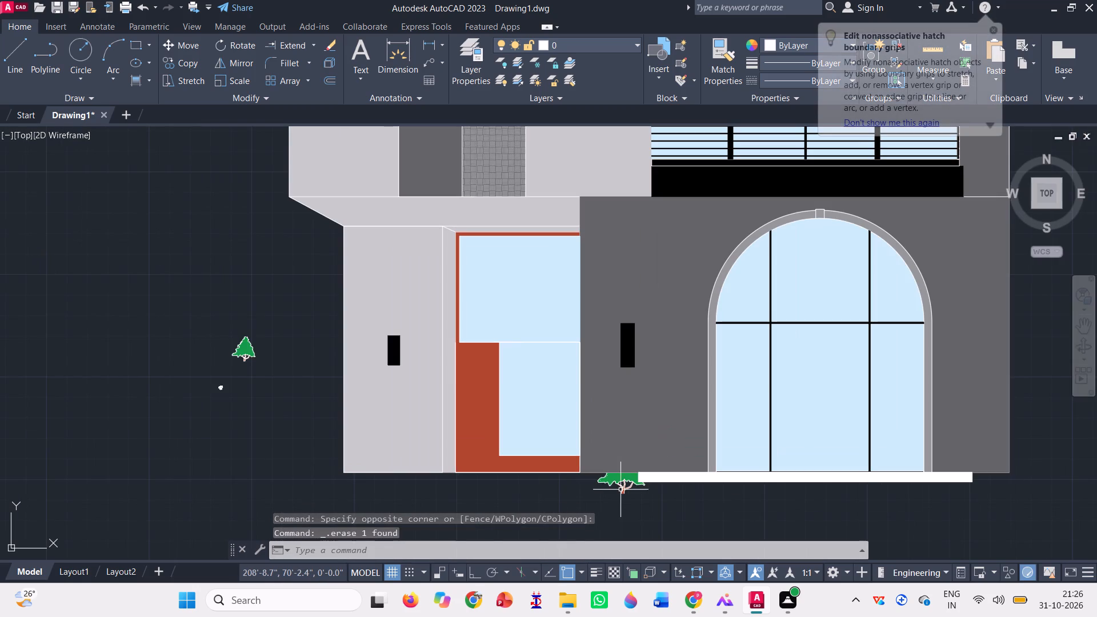
# Move the green foliage hatch of the enlarged tree by a small offset, using the trunk's base as base point.
pyautogui.scroll(1, 618, 476)
pyautogui.click(618, 476)
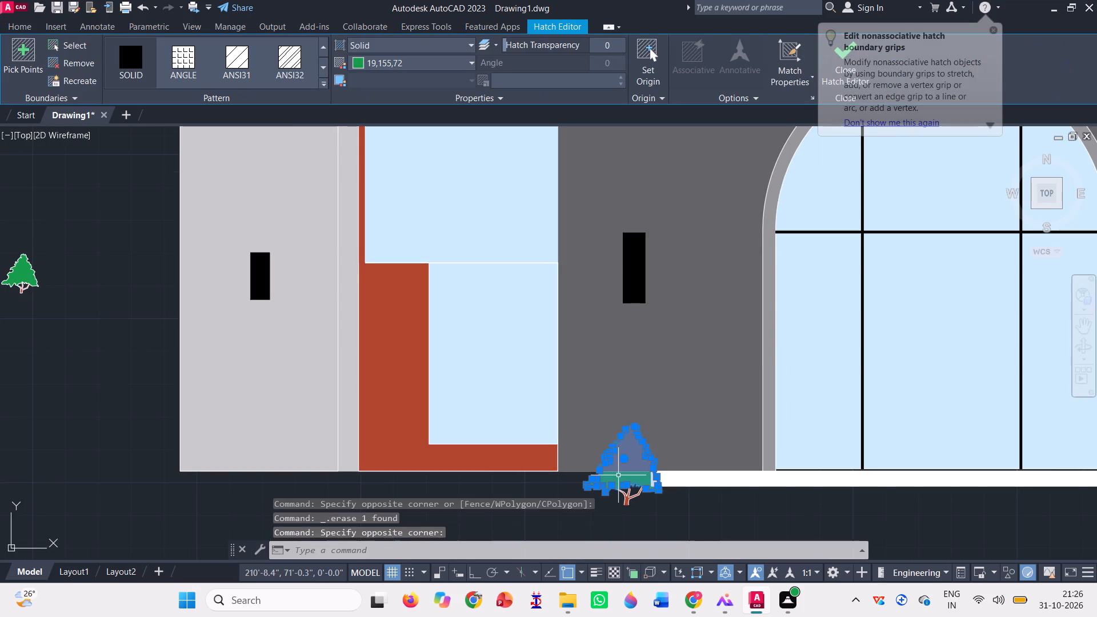
pyautogui.scroll(1, 625, 451)
pyautogui.scroll(-2, 616, 458)
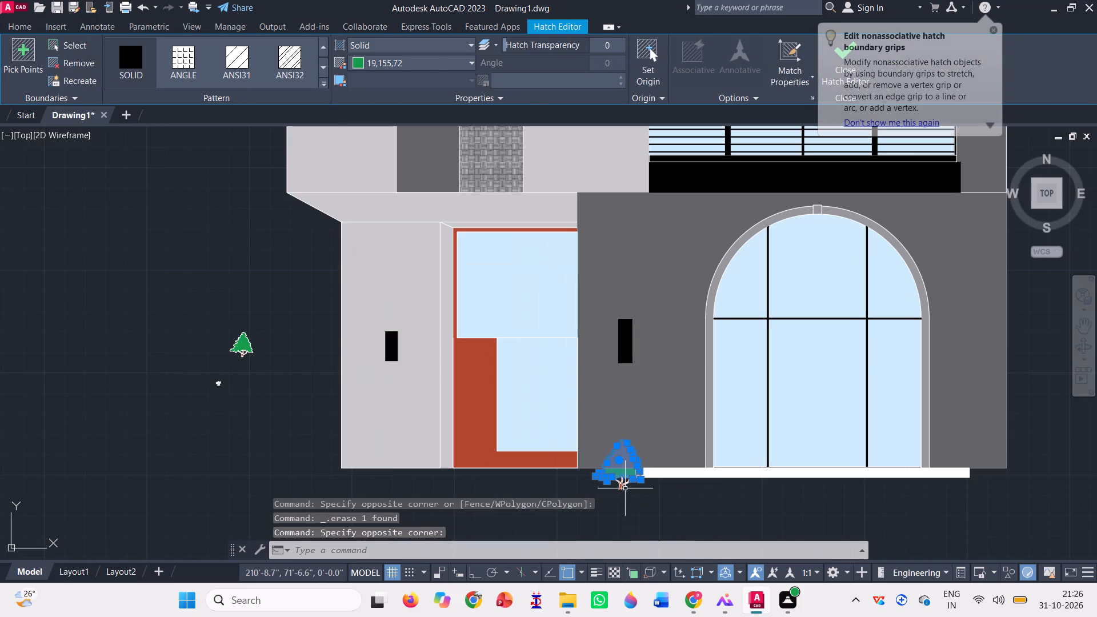
pyautogui.scroll(2, 627, 487)
pyautogui.press('m')
pyautogui.press('space')
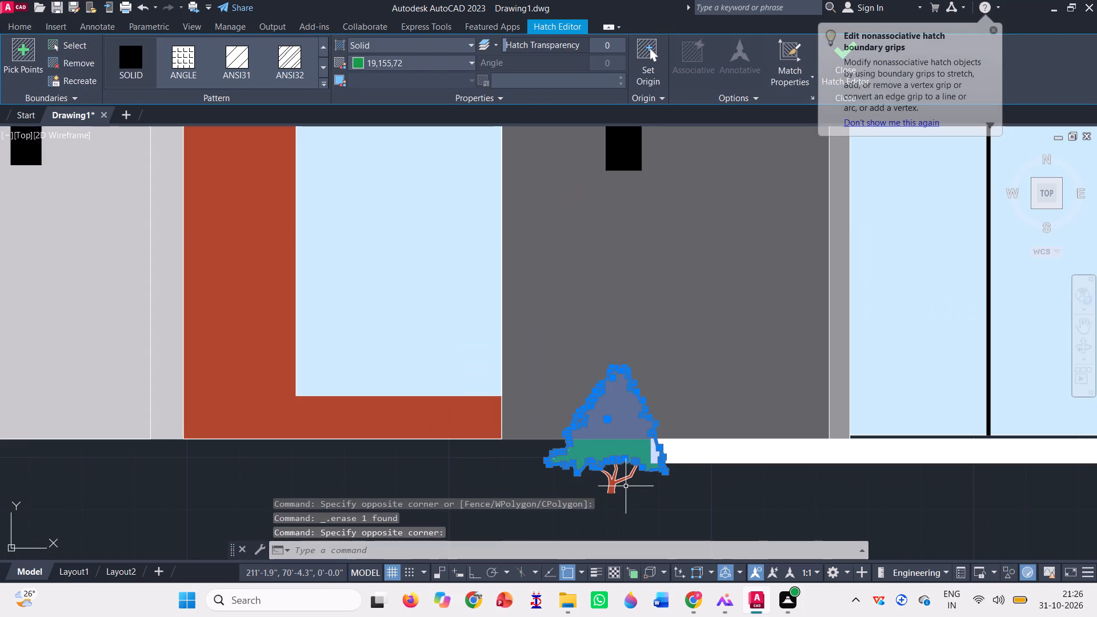
pyautogui.click(612, 494)
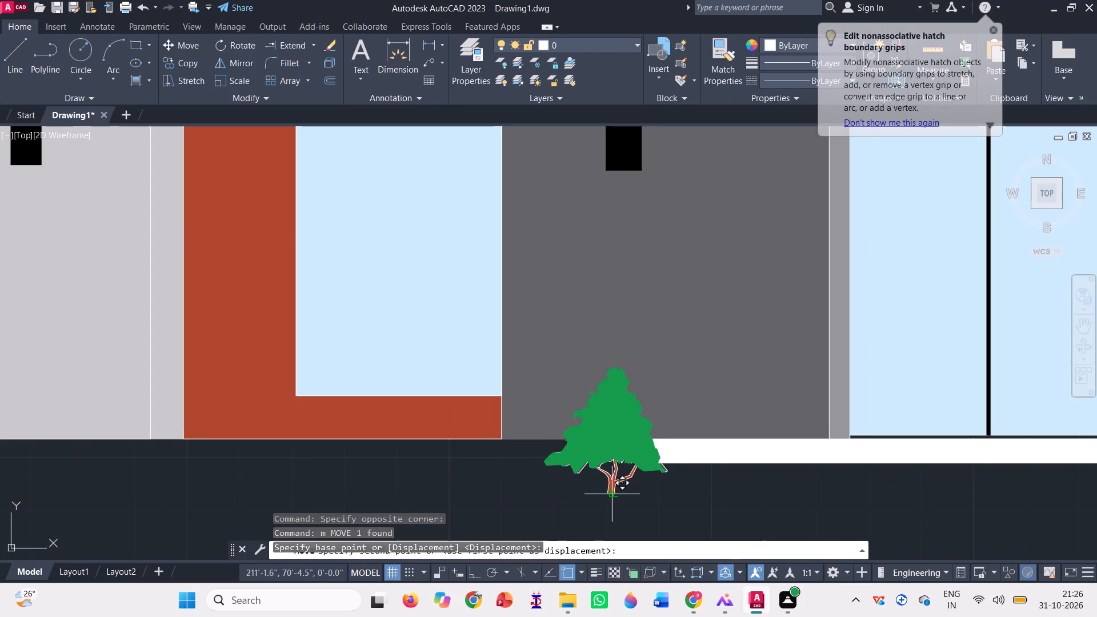
pyautogui.click(616, 496)
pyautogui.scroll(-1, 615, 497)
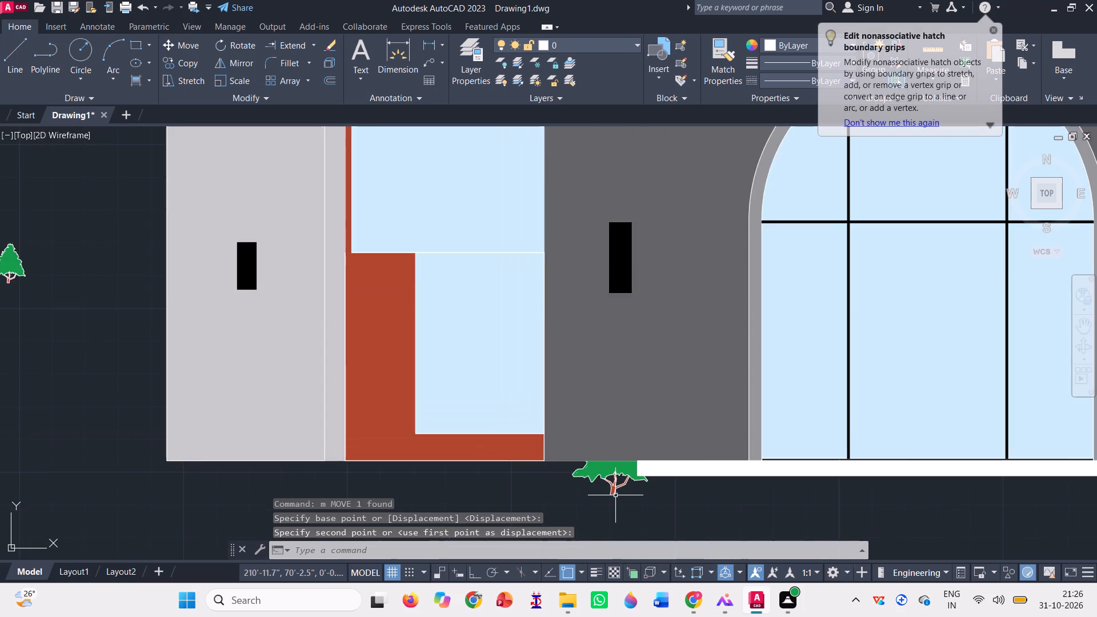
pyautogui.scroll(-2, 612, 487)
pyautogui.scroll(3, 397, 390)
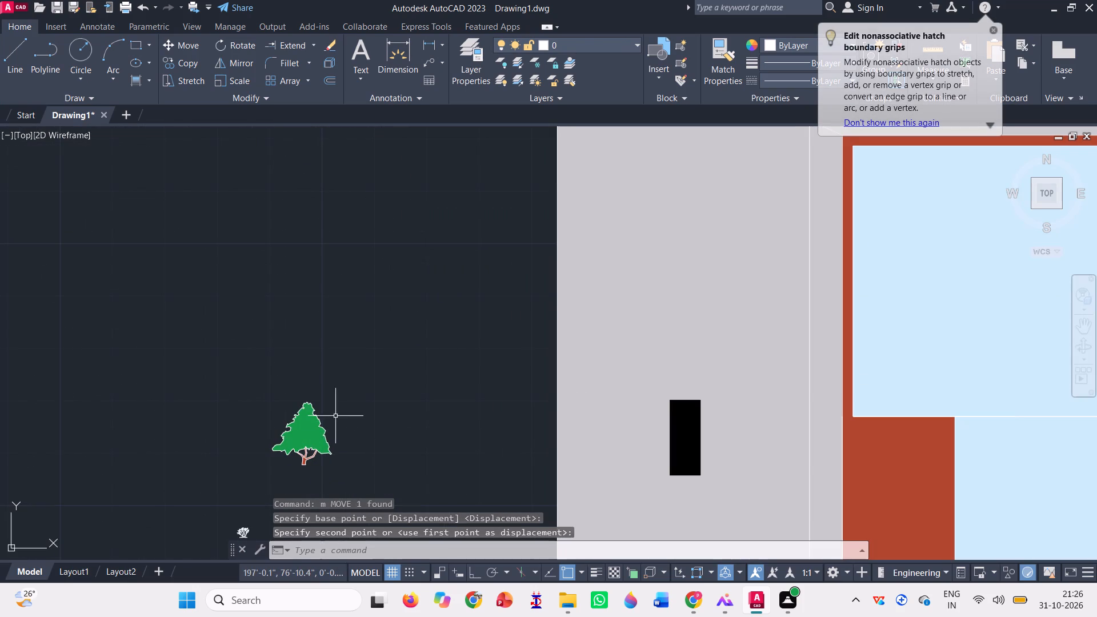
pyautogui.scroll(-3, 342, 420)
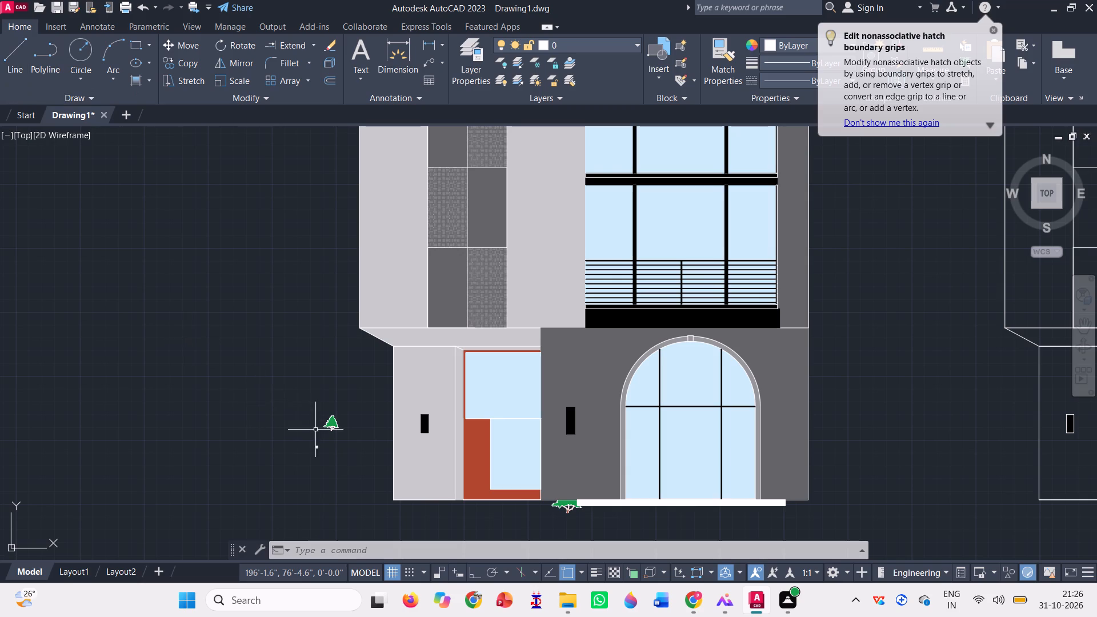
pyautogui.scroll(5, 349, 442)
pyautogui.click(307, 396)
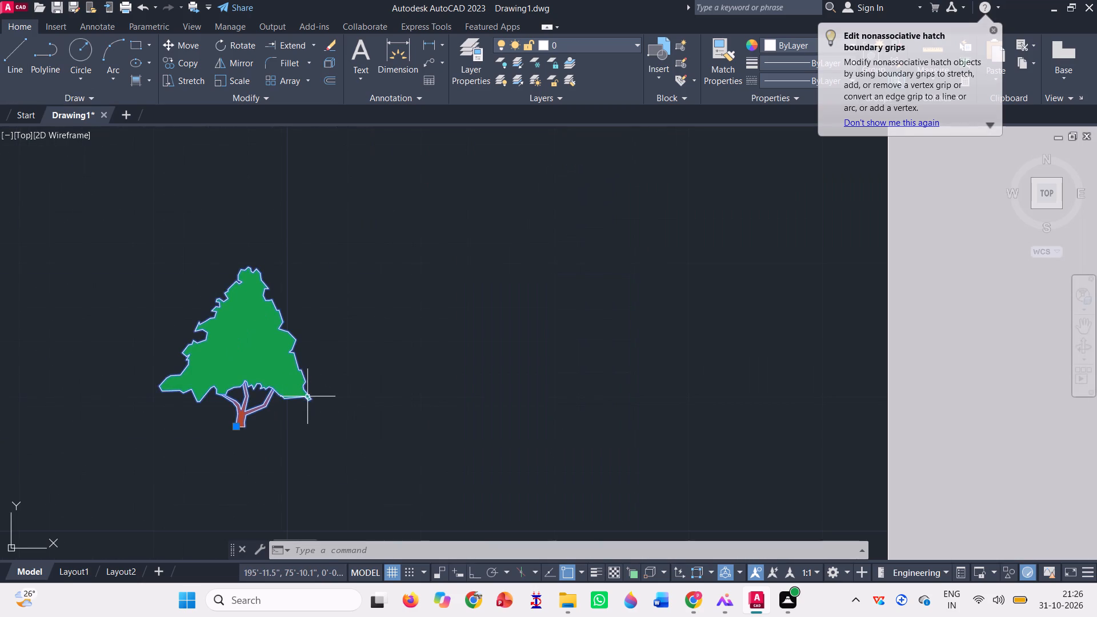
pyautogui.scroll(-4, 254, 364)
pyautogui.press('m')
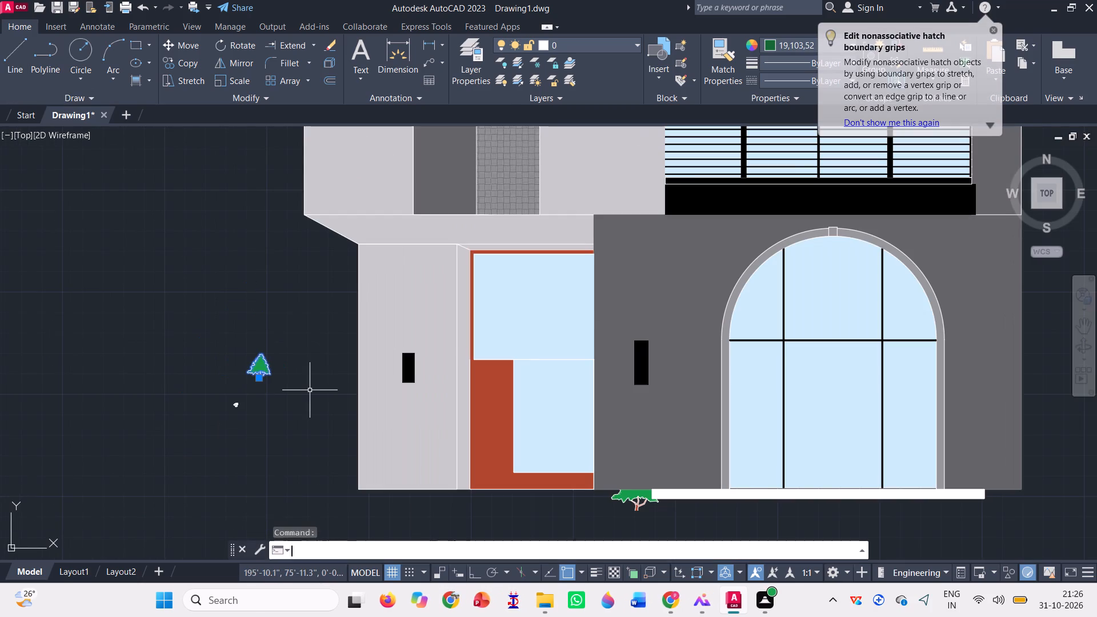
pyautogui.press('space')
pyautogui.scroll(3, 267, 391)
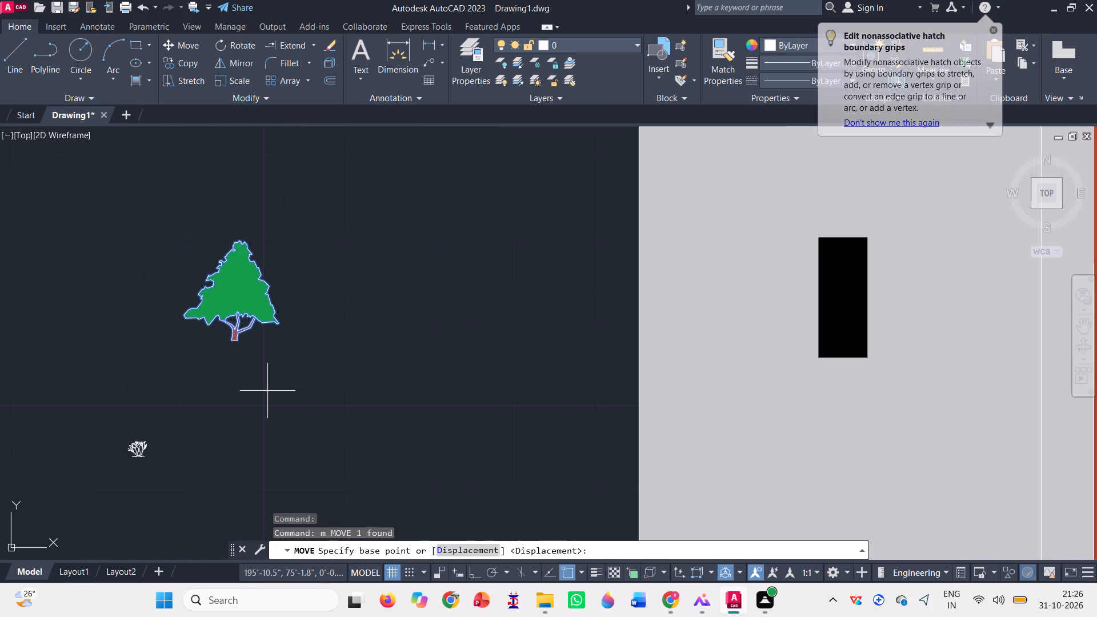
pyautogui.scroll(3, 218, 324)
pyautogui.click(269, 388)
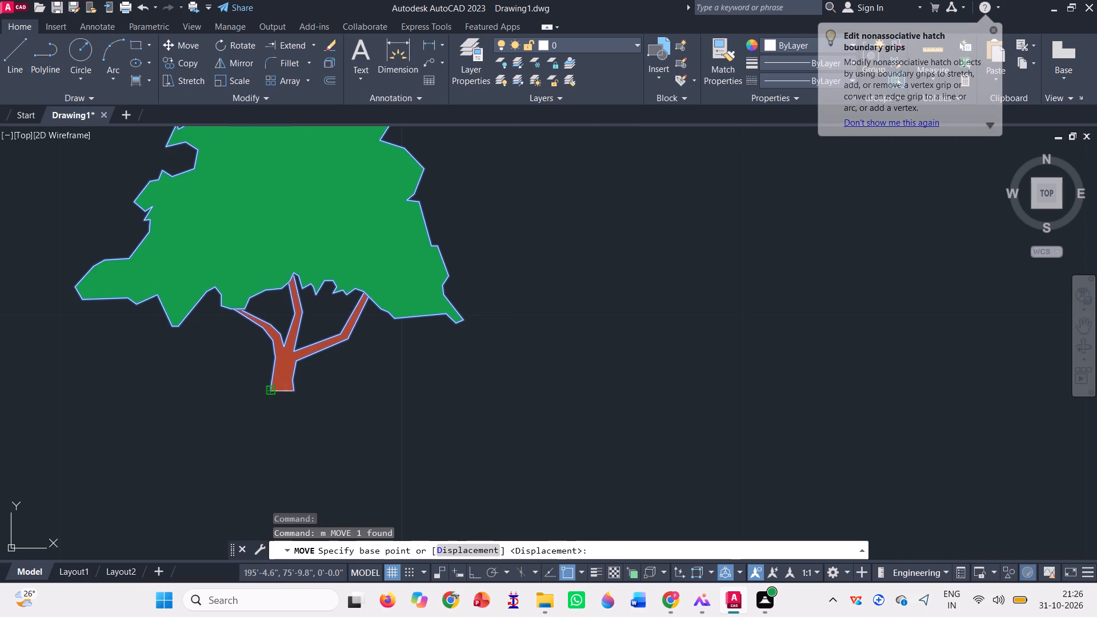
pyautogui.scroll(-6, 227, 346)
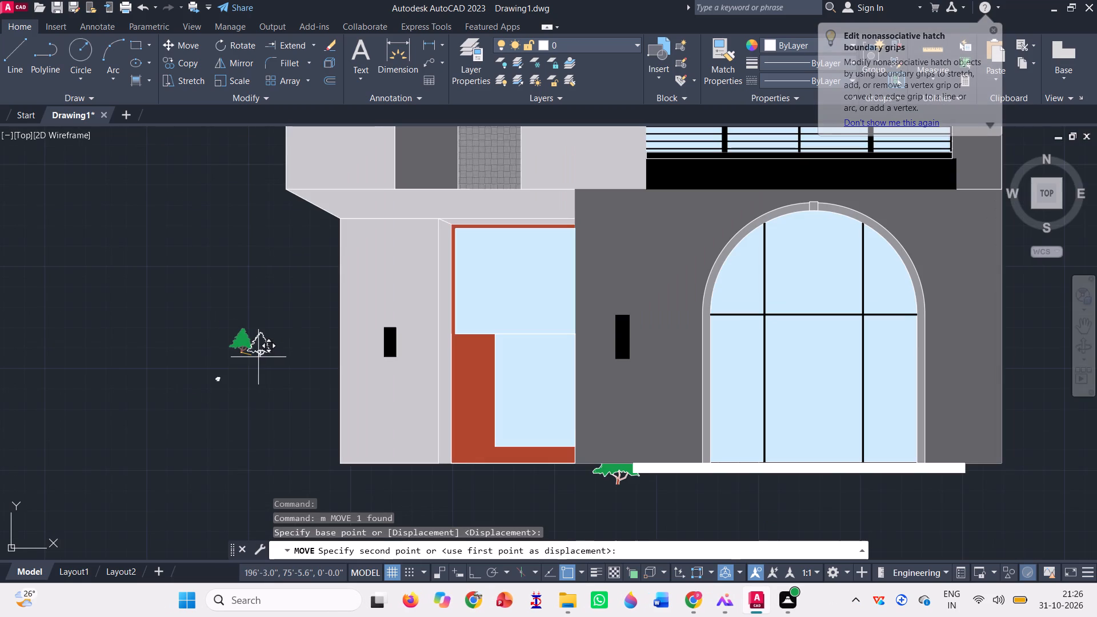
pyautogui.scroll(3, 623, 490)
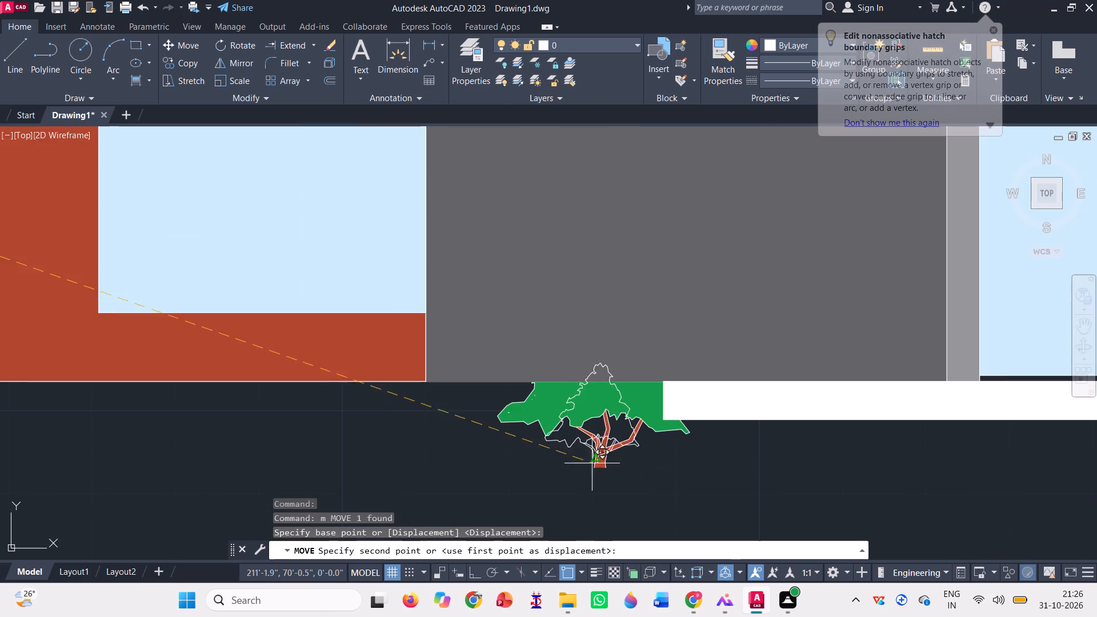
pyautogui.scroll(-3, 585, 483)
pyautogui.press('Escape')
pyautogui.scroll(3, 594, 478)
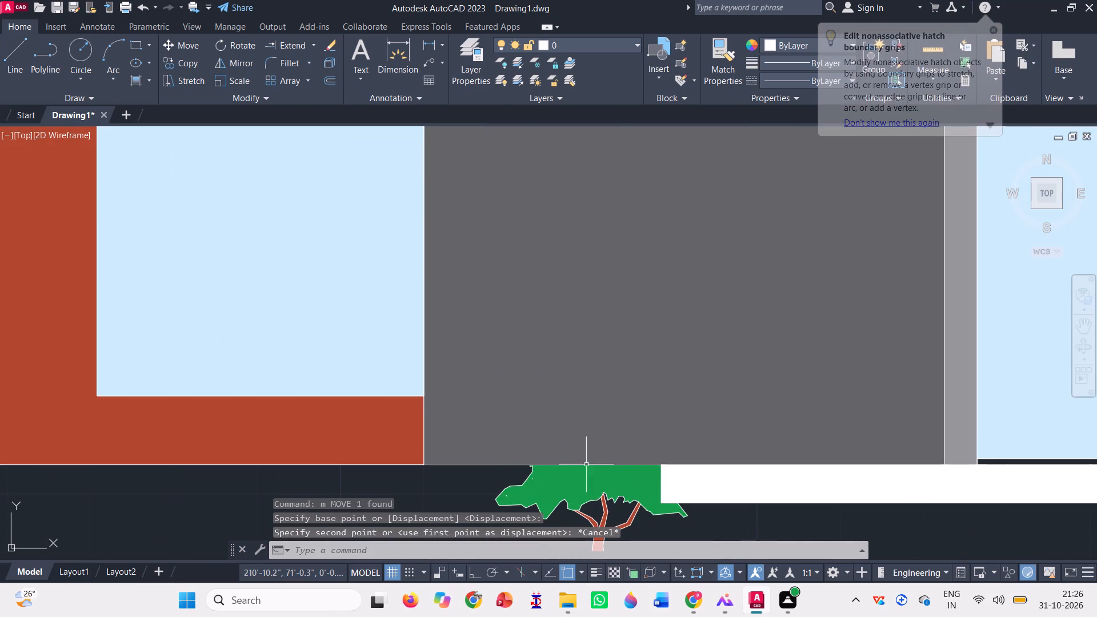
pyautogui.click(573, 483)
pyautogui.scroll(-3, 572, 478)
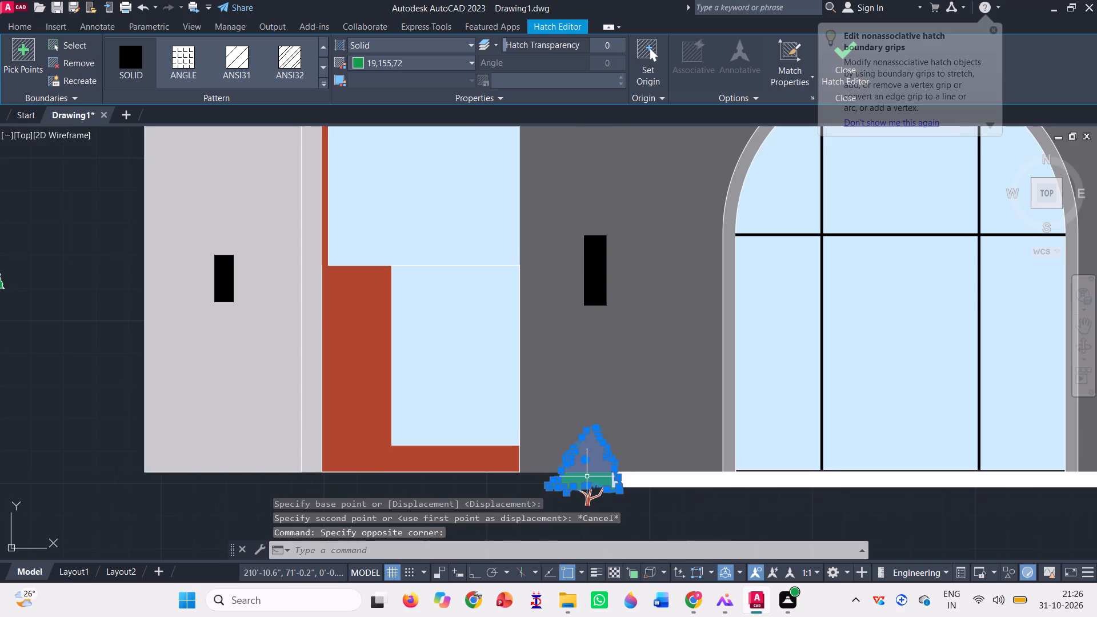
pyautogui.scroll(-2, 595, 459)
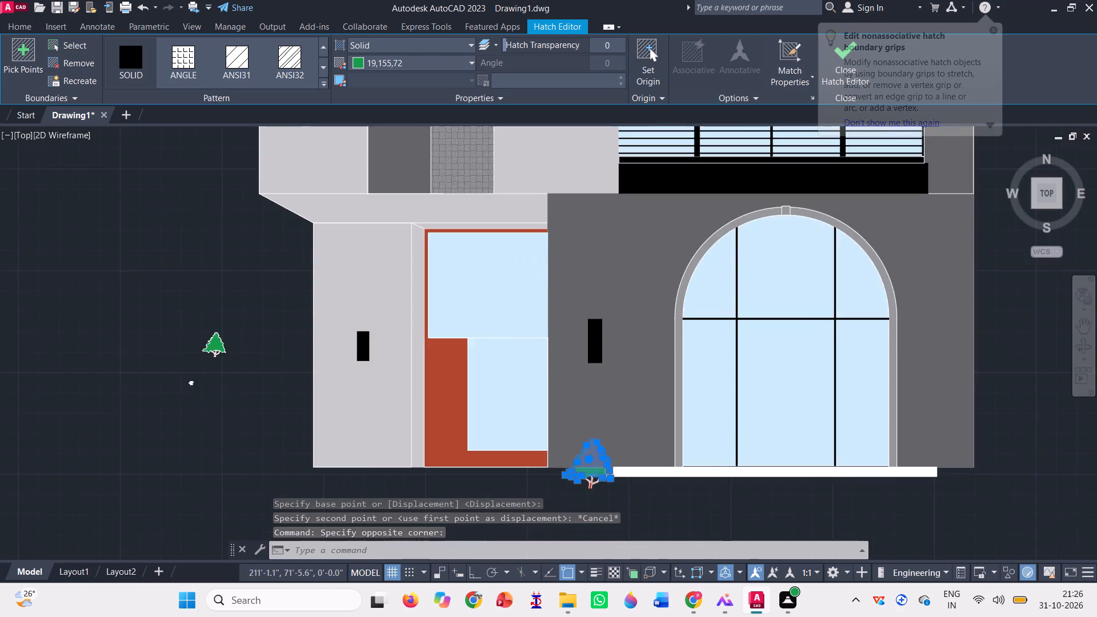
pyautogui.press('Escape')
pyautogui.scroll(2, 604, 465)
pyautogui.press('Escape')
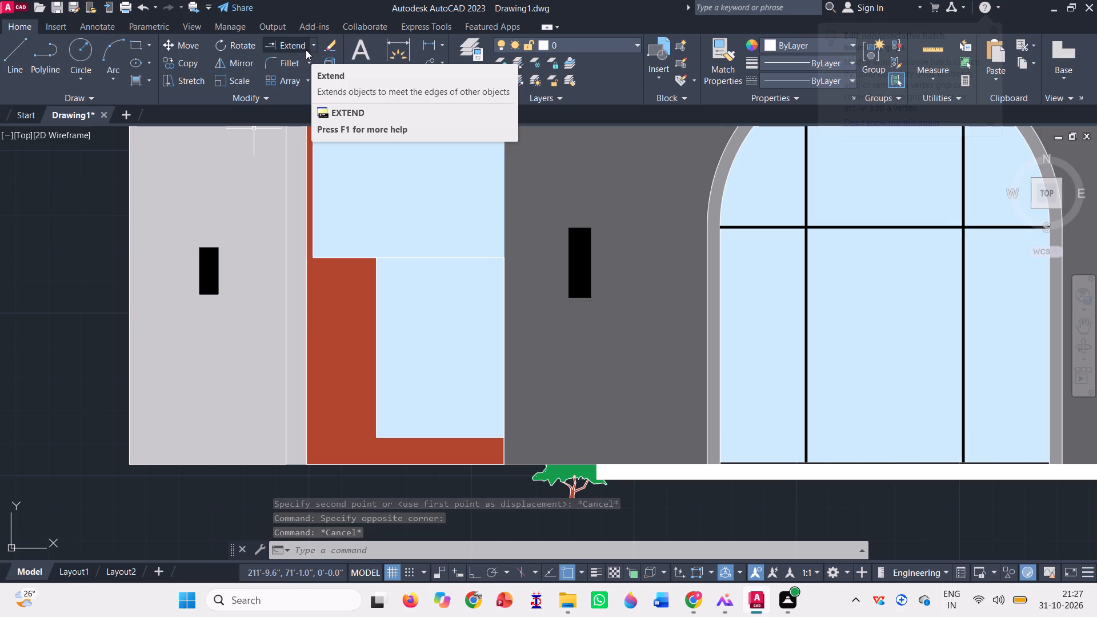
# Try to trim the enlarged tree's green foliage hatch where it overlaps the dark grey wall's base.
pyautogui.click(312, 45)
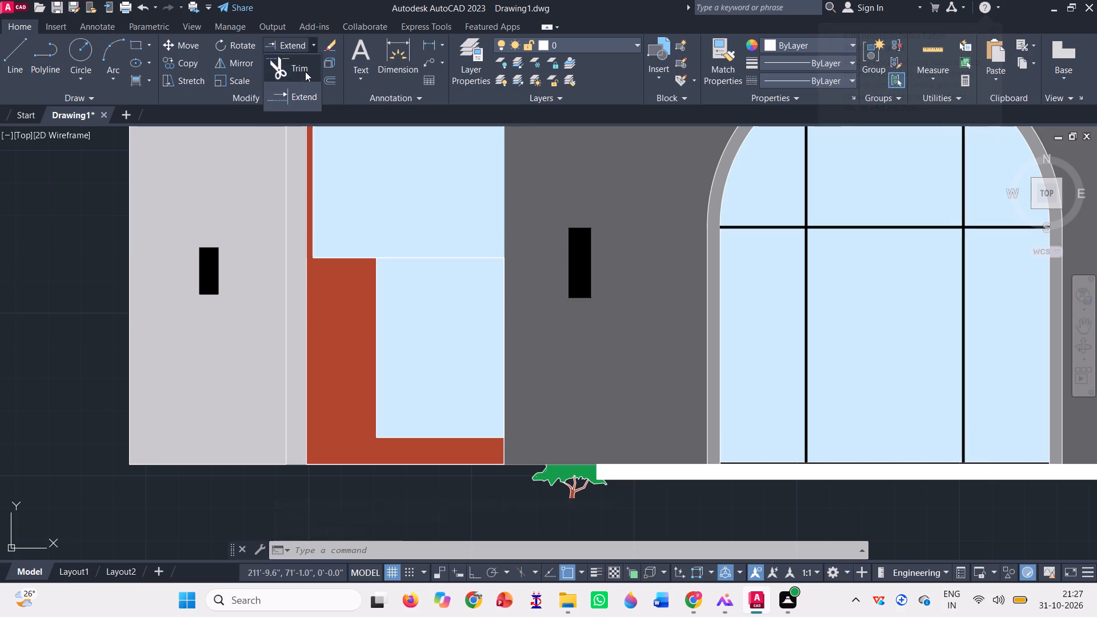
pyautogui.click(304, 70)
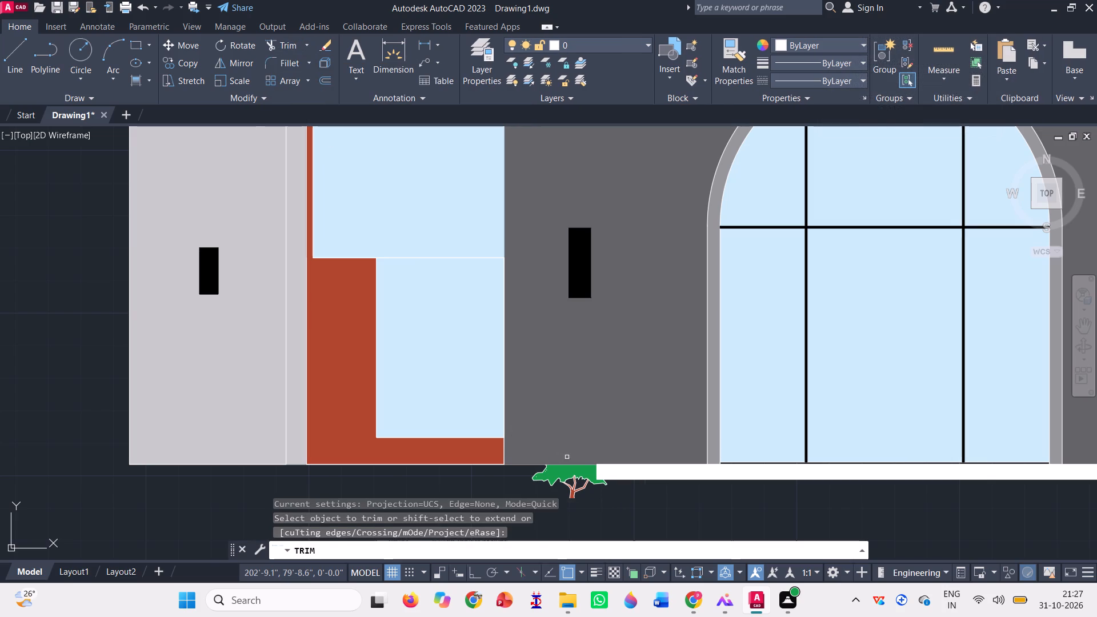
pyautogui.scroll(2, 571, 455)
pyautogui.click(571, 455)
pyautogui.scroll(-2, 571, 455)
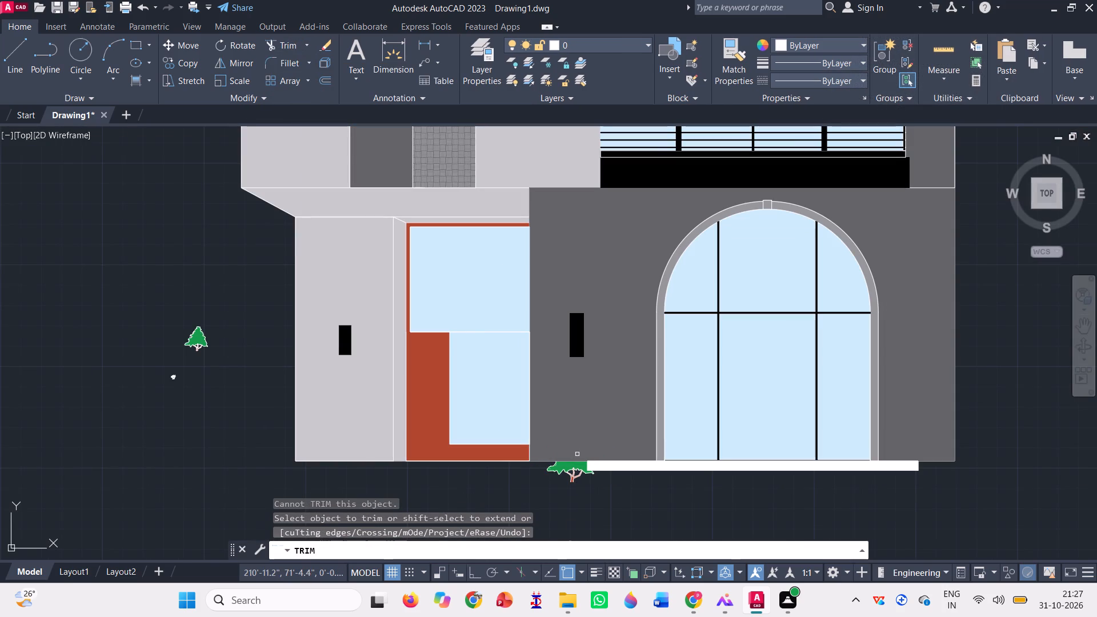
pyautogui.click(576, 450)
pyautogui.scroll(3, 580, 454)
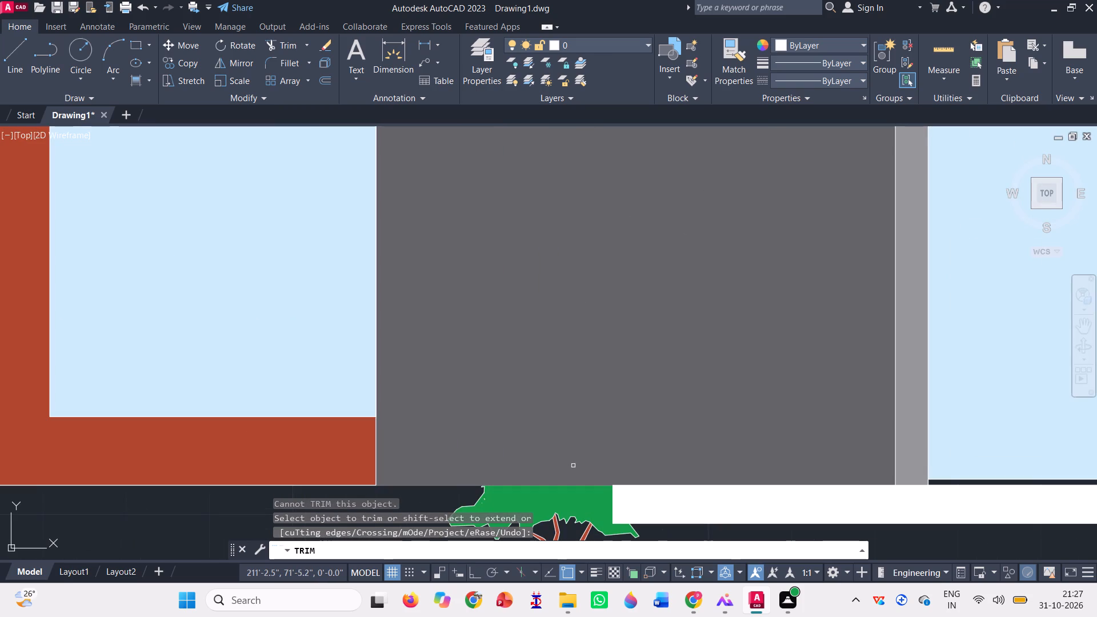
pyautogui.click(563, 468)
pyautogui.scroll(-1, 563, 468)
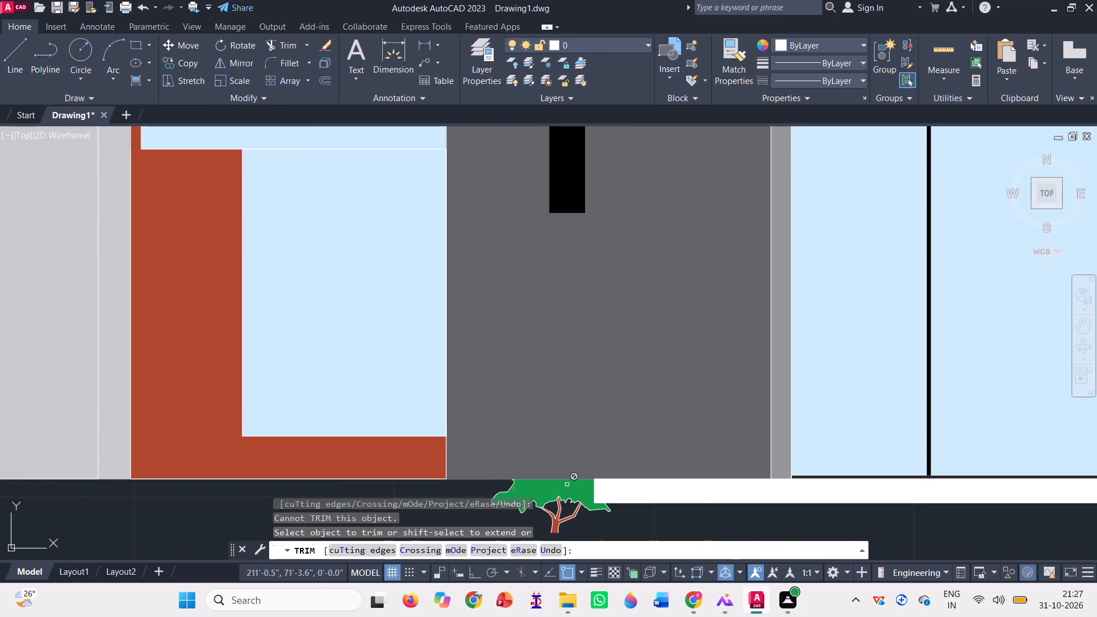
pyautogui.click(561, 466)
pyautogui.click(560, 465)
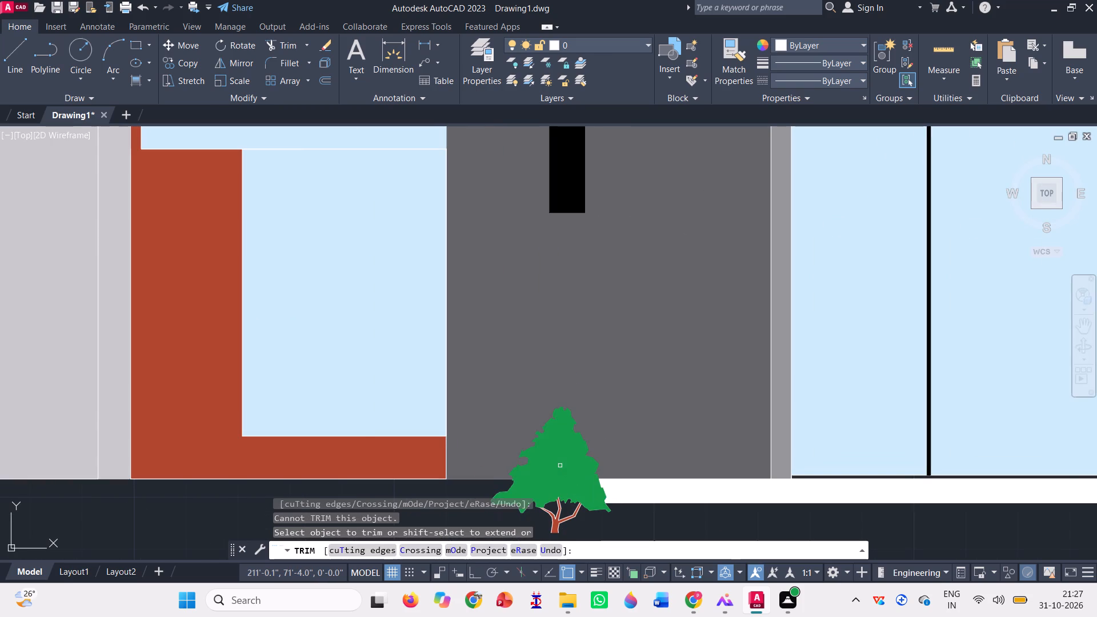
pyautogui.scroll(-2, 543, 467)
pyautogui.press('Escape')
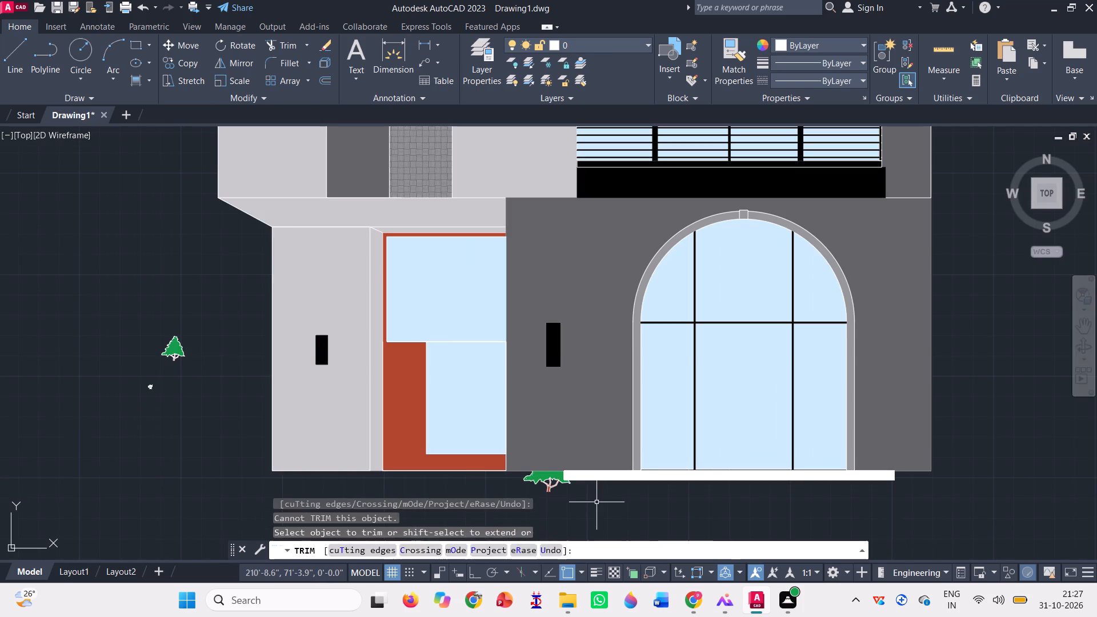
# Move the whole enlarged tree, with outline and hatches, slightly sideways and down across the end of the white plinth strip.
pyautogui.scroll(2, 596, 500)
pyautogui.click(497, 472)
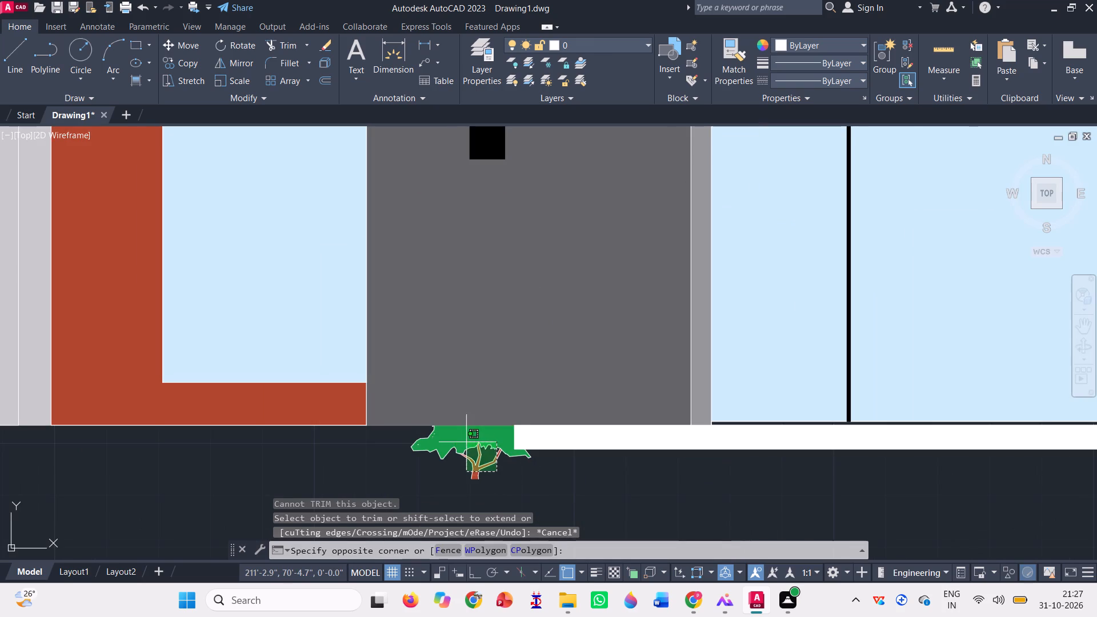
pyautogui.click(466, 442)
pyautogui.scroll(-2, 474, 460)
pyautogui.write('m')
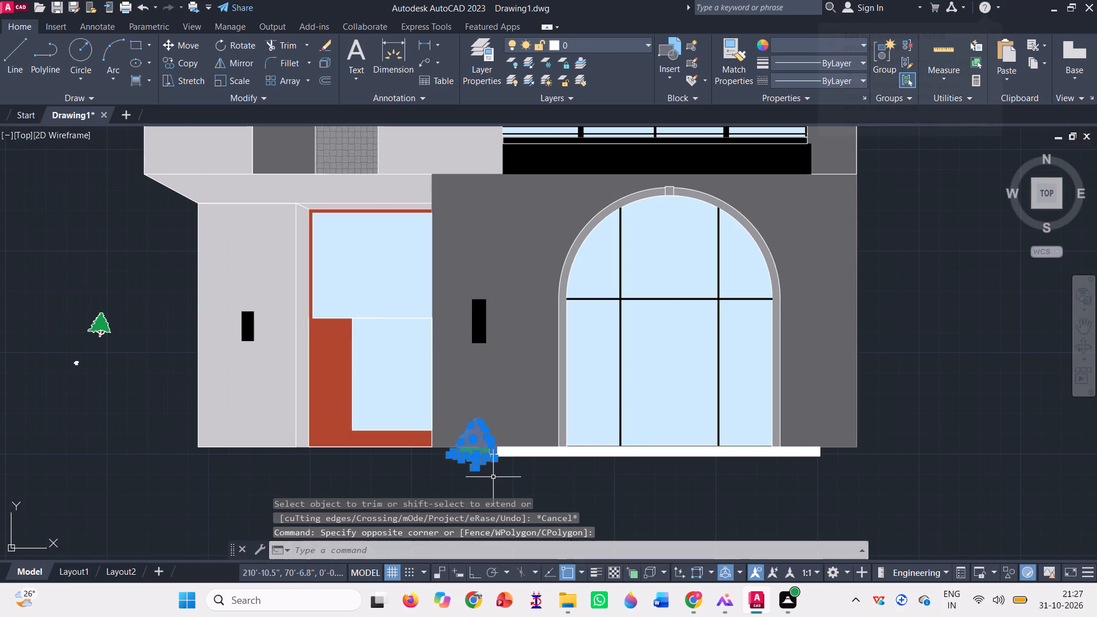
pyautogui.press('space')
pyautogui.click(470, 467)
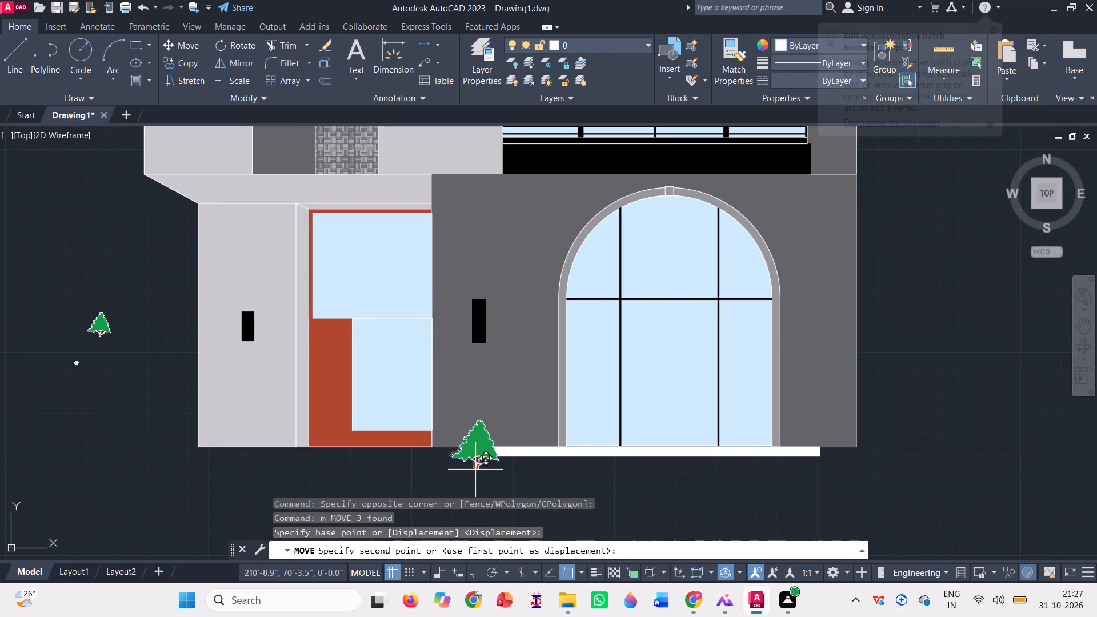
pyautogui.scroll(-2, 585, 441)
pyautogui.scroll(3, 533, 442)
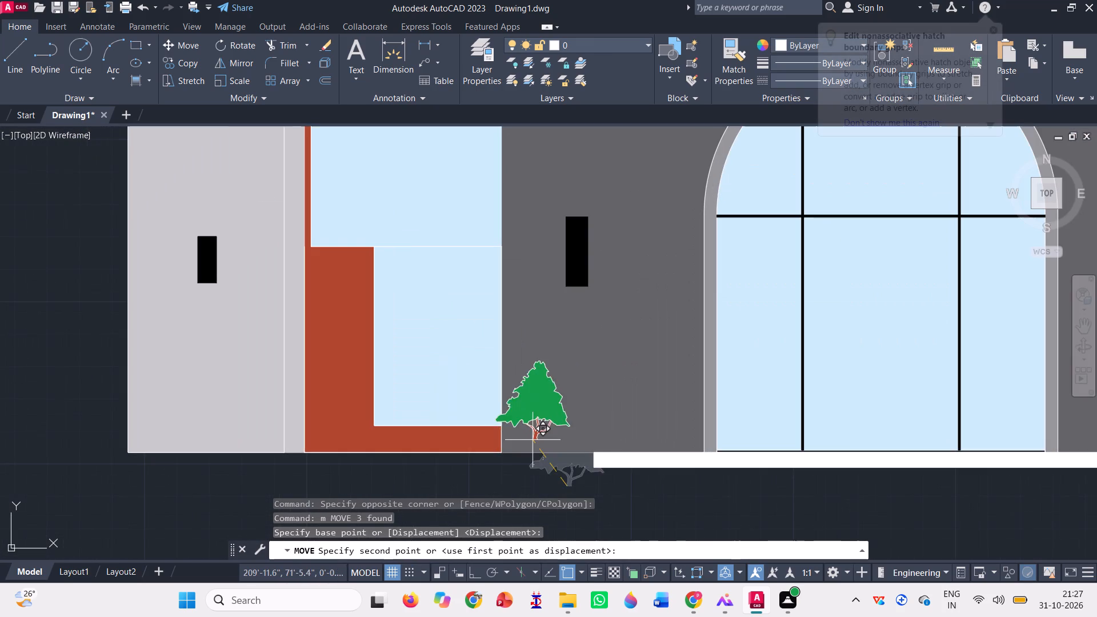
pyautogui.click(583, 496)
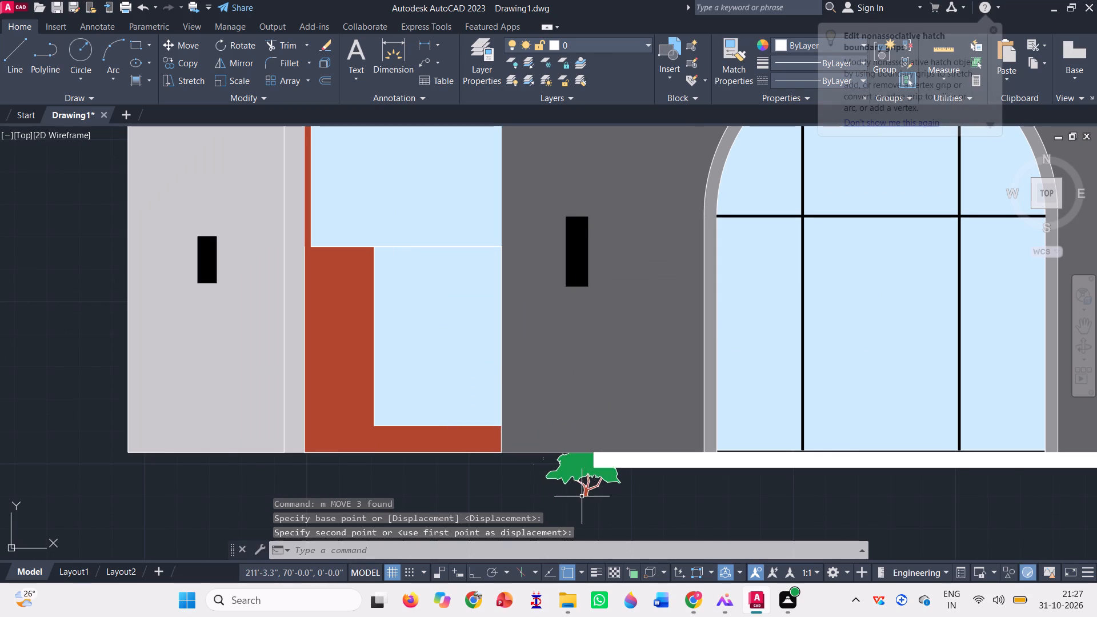
# Delete the three tiny stray line fragments left beside the moved tree's foliage below the wall base.
pyautogui.scroll(-2, 529, 479)
pyautogui.scroll(4, 560, 490)
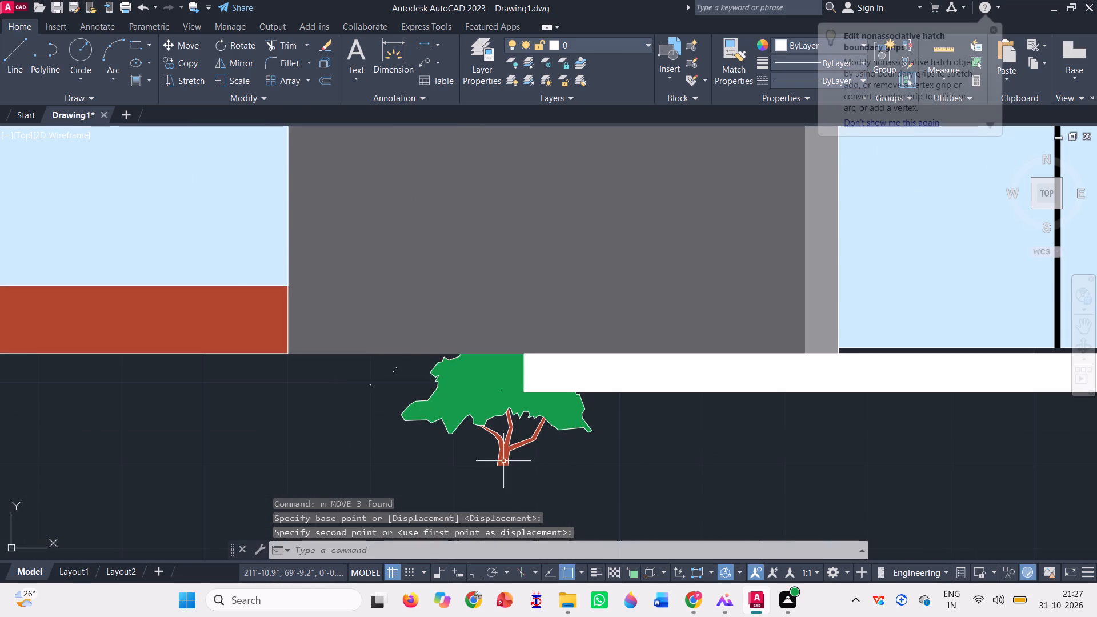
pyautogui.scroll(3, 383, 367)
pyautogui.click(464, 427)
pyautogui.click(412, 371)
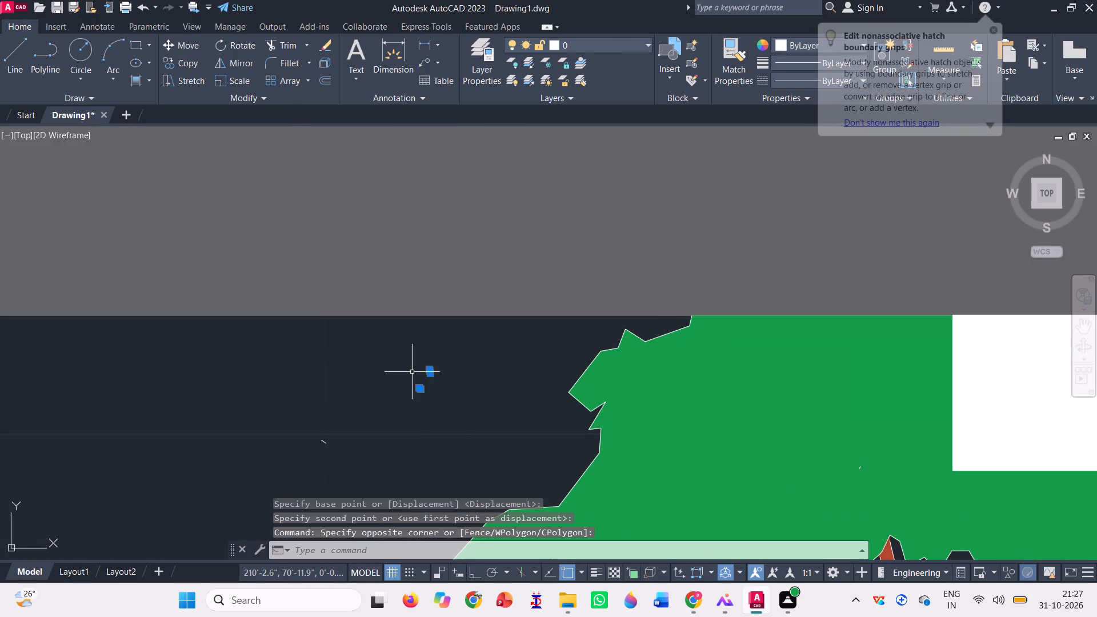
pyautogui.click(346, 477)
pyautogui.click(299, 419)
pyautogui.press('Delete')
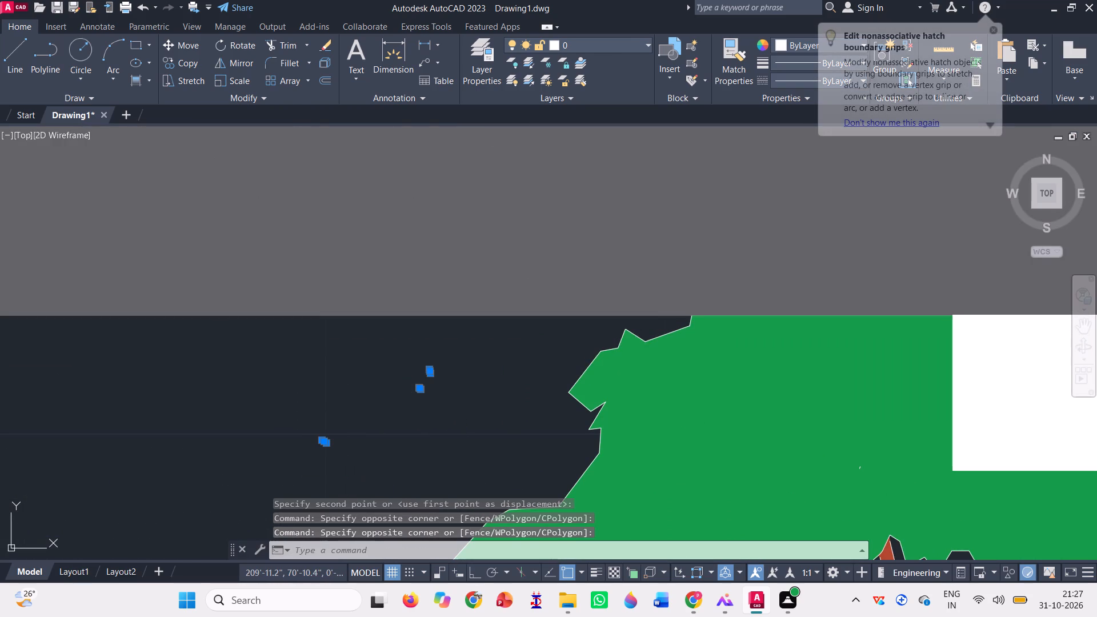
# Move the whole enlarged tree away from the plinth into the empty space beside the front elevation, below the small evergreen.
pyautogui.scroll(-3, 297, 419)
pyautogui.scroll(-2, 344, 427)
pyautogui.click(391, 464)
pyautogui.click(360, 435)
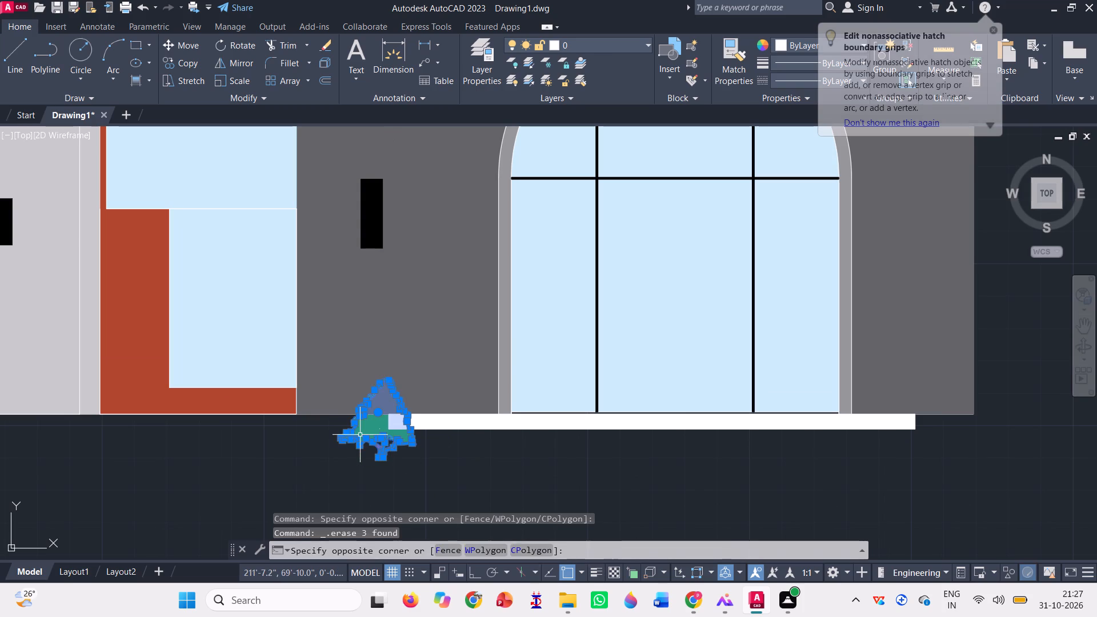
pyautogui.write('m')
pyautogui.press('space')
pyautogui.click(399, 467)
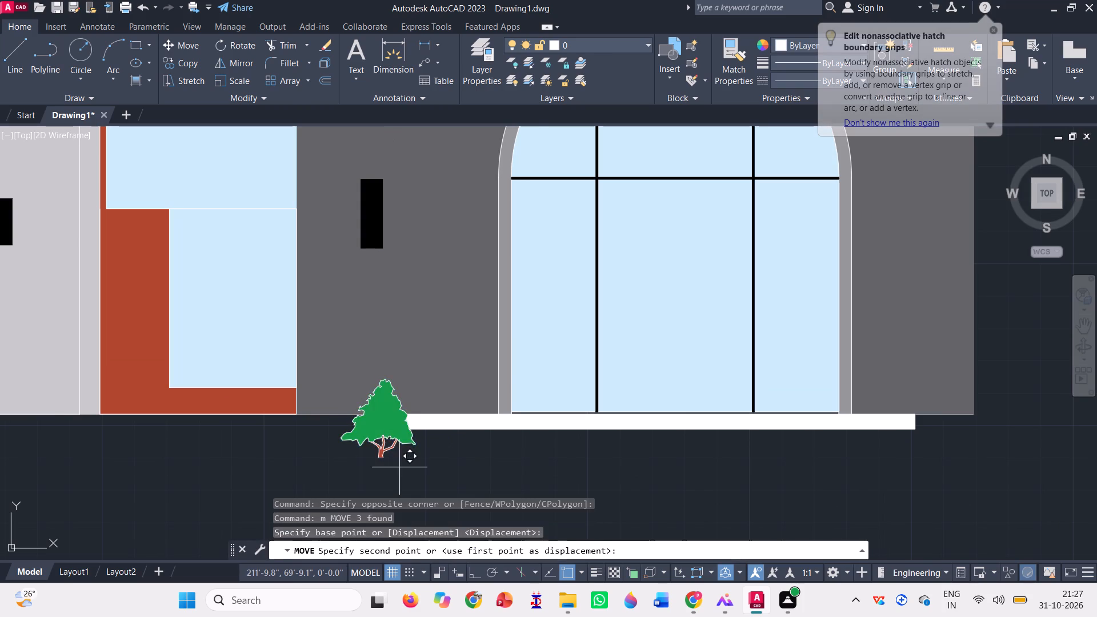
pyautogui.scroll(-2, 543, 476)
pyautogui.click(230, 466)
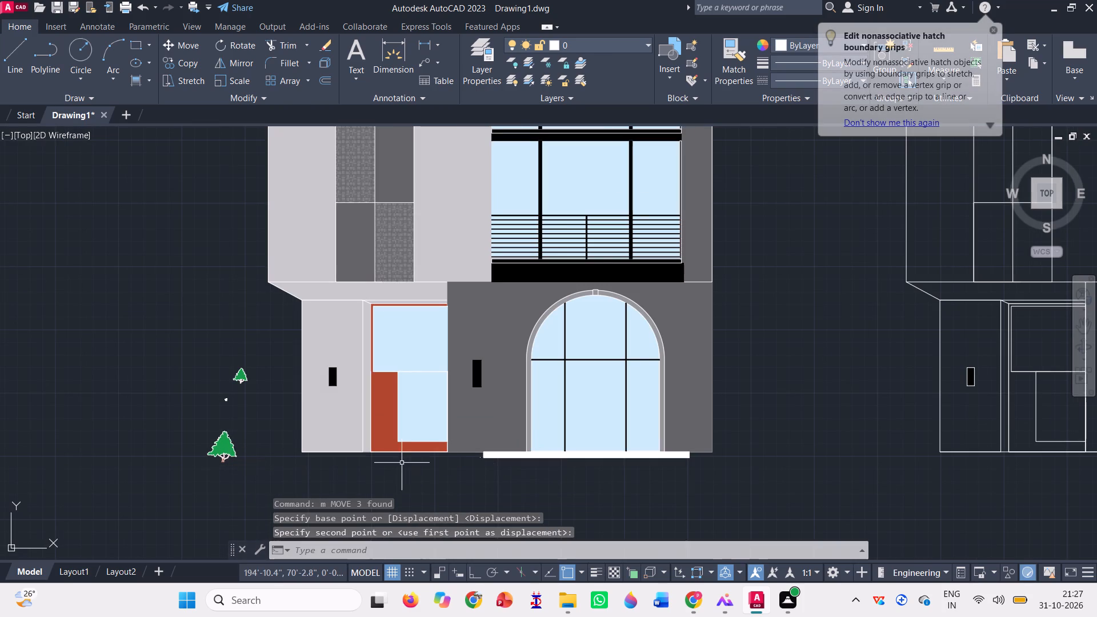
# Delete the remaining tiny stray fragment just beside the end of the white plinth strip.
pyautogui.scroll(3, 530, 486)
pyautogui.scroll(4, 399, 413)
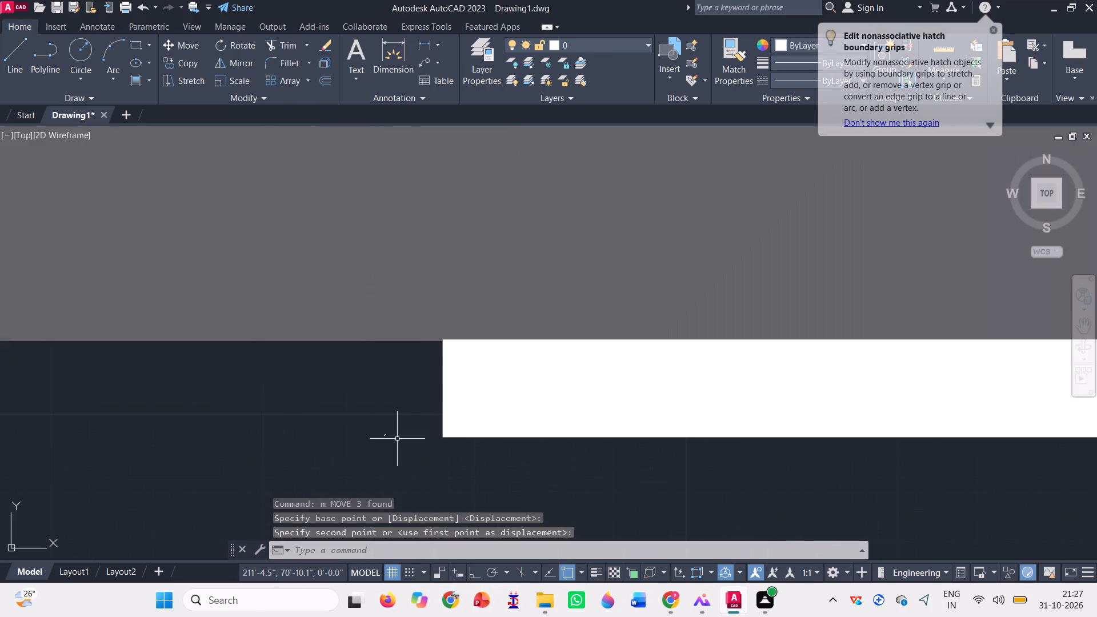
pyautogui.scroll(-6, 397, 438)
pyautogui.press('Escape')
pyautogui.scroll(1, 358, 448)
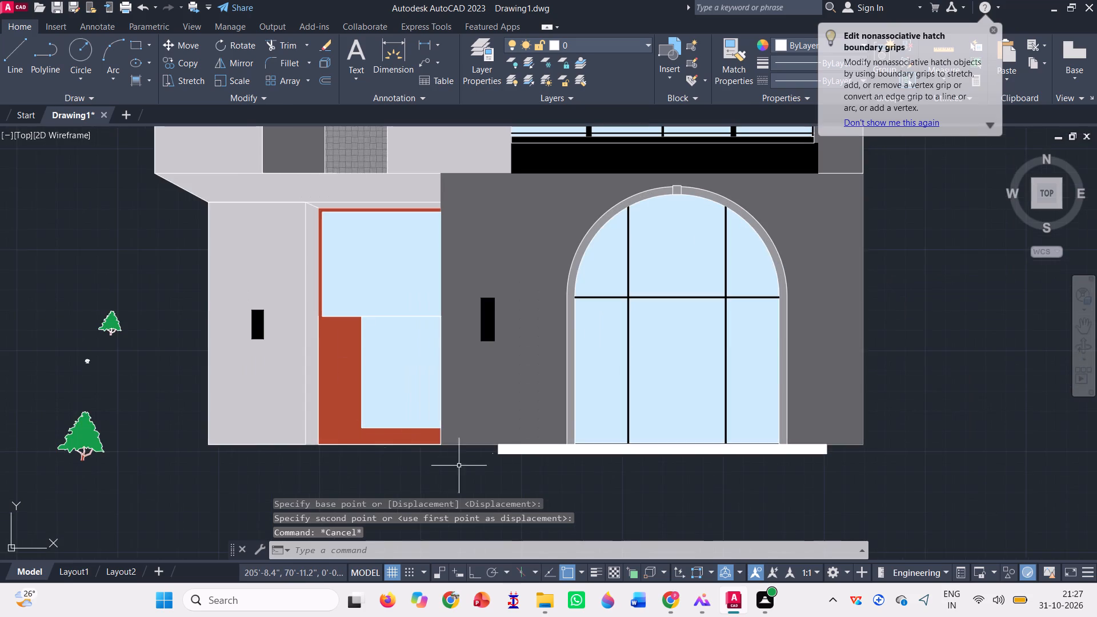
pyautogui.scroll(3, 459, 466)
pyautogui.click(604, 429)
pyautogui.click(591, 416)
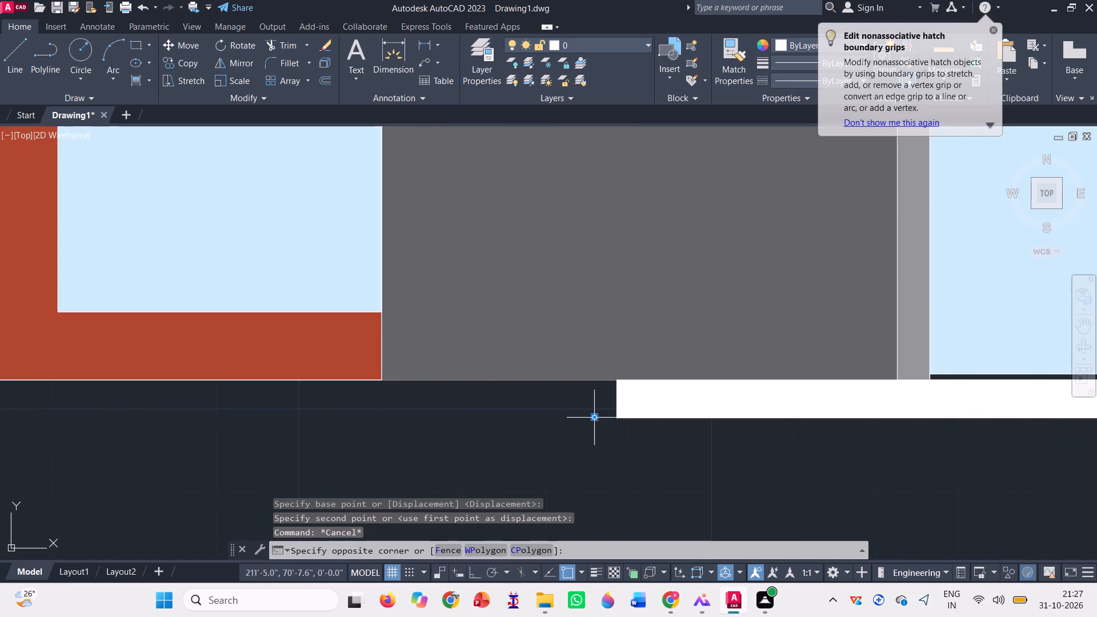
pyautogui.press('Delete')
pyautogui.scroll(-2, 594, 416)
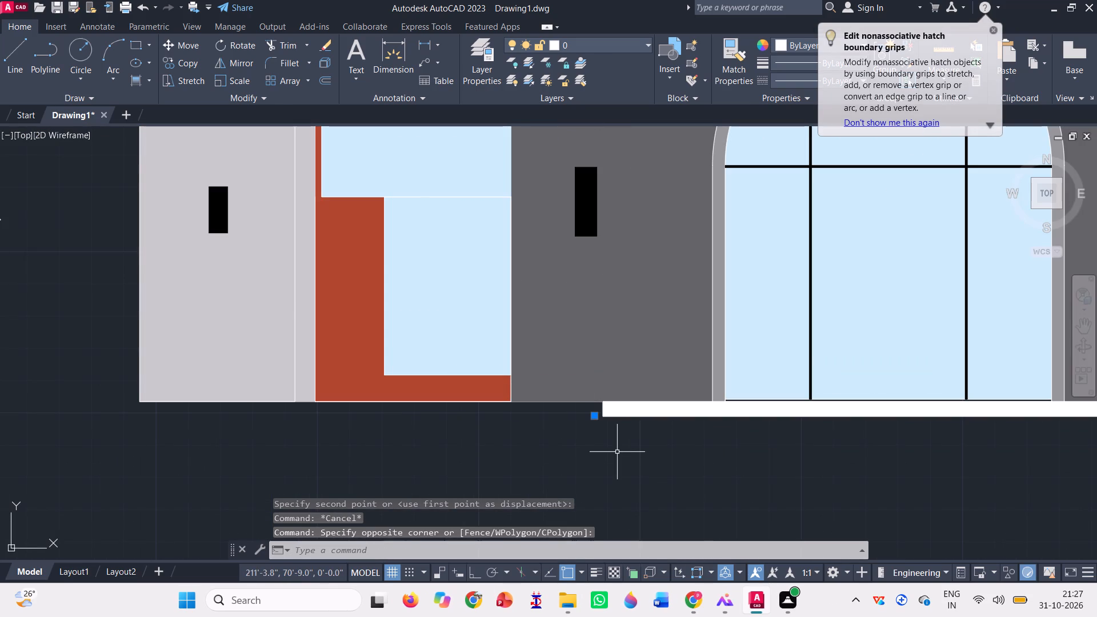
# Delete the selected tiny stray fragment beside the end of the white plinth strip.
pyautogui.press('Delete')
pyautogui.scroll(-3, 617, 452)
pyautogui.scroll(2, 454, 447)
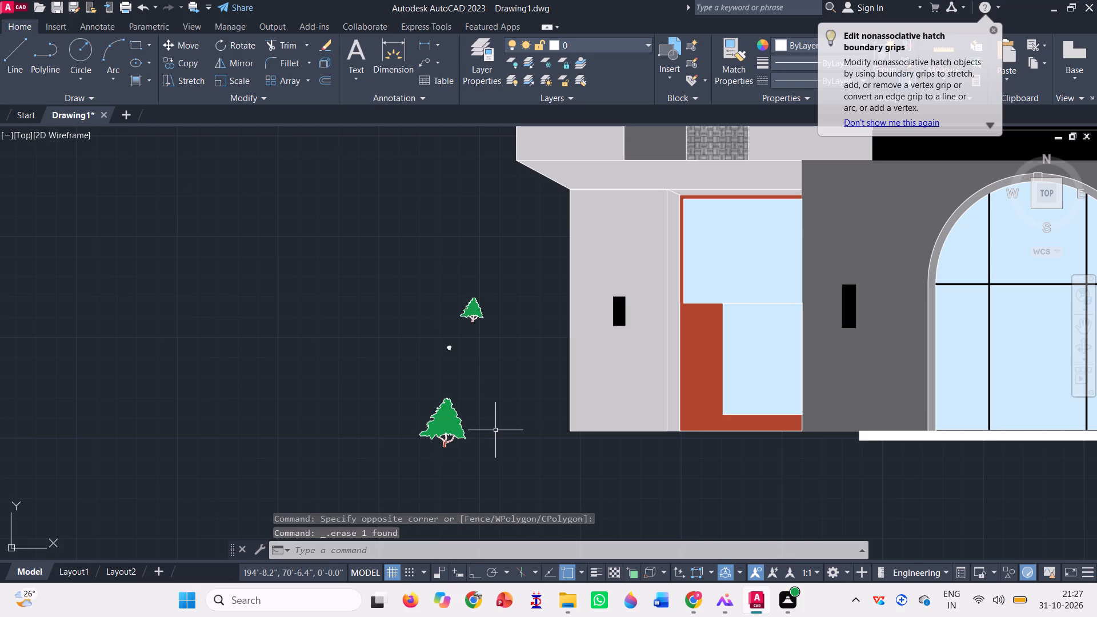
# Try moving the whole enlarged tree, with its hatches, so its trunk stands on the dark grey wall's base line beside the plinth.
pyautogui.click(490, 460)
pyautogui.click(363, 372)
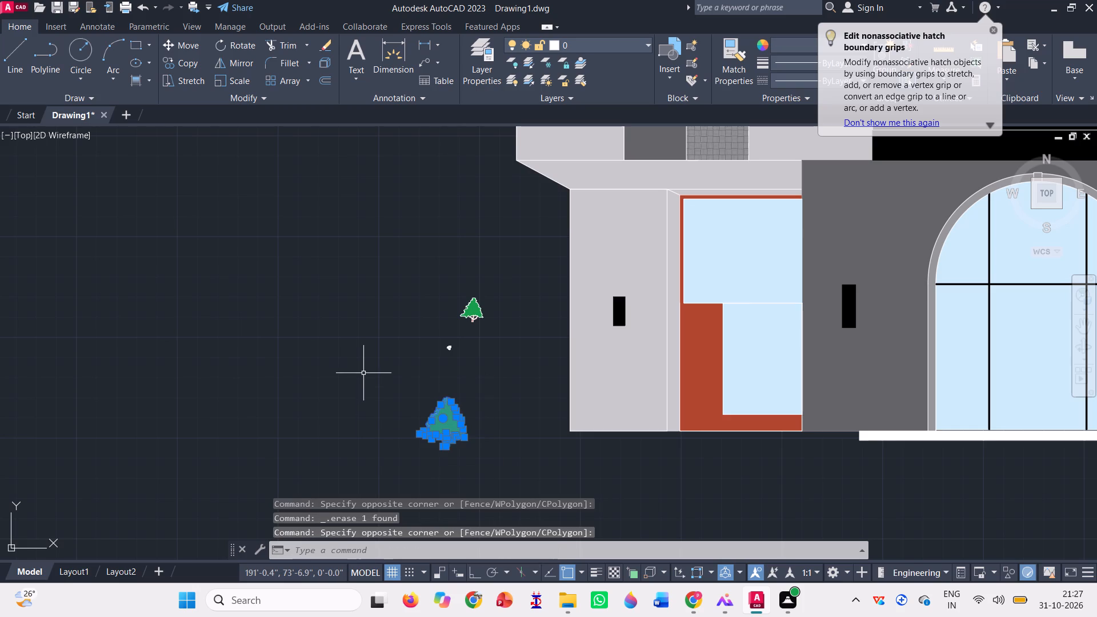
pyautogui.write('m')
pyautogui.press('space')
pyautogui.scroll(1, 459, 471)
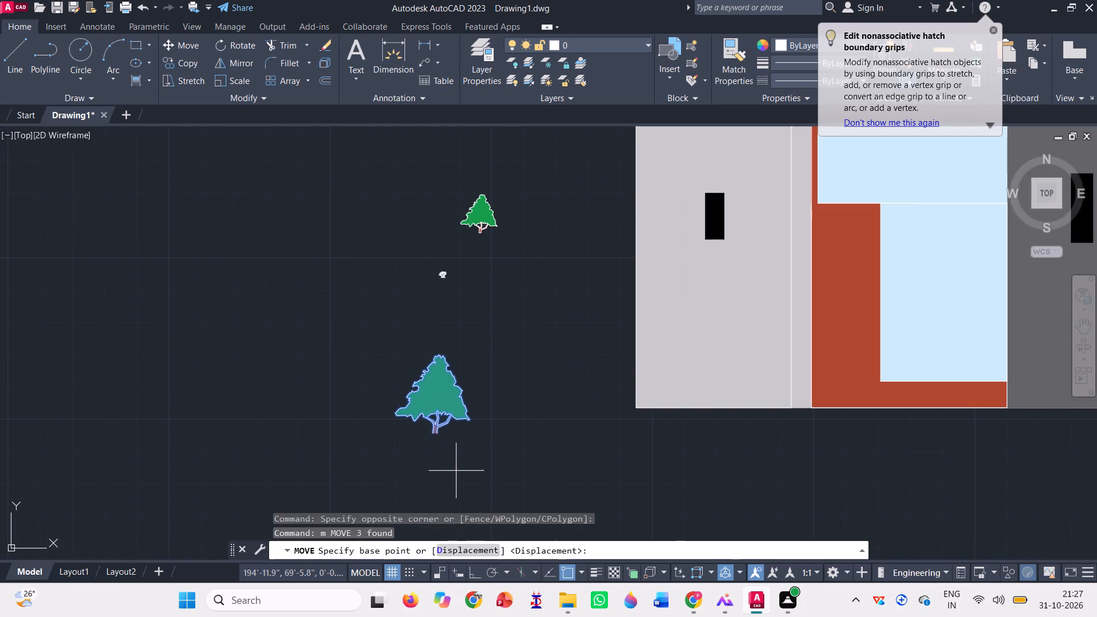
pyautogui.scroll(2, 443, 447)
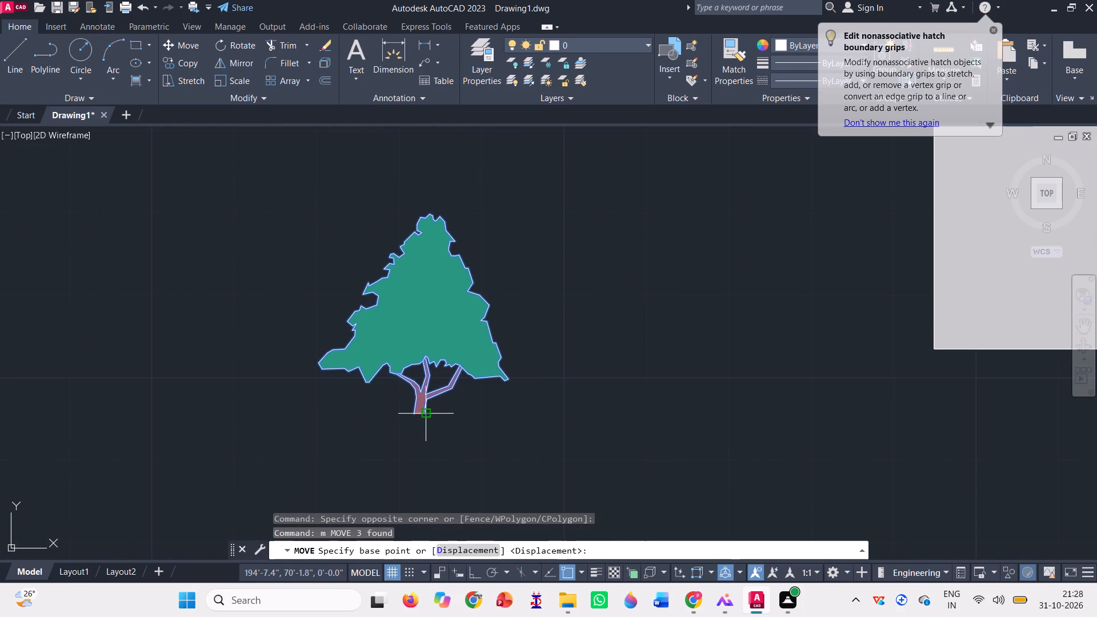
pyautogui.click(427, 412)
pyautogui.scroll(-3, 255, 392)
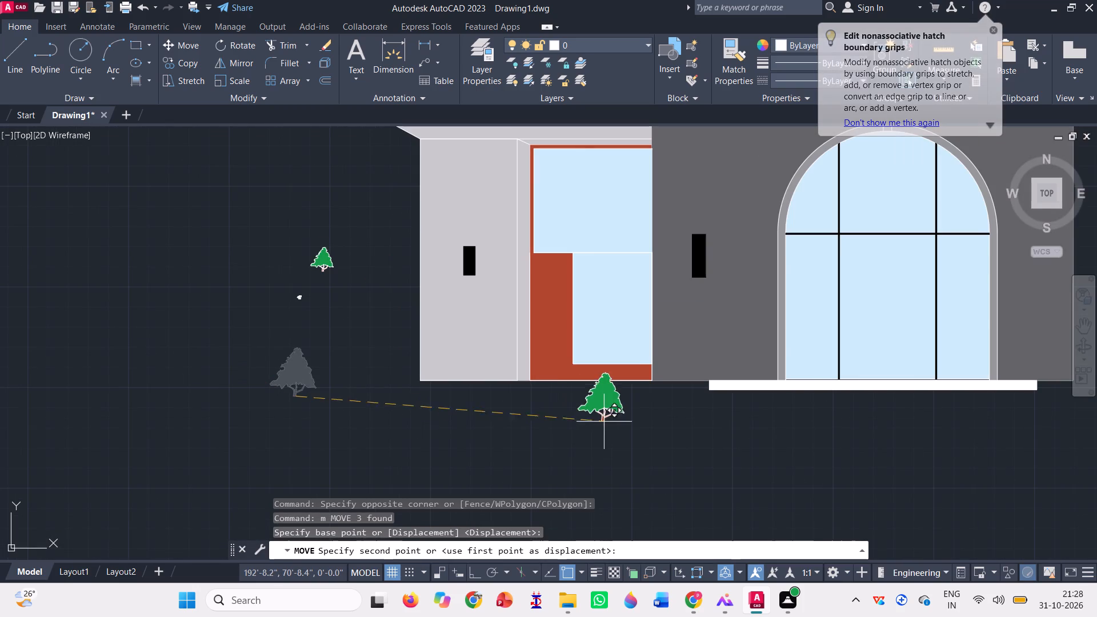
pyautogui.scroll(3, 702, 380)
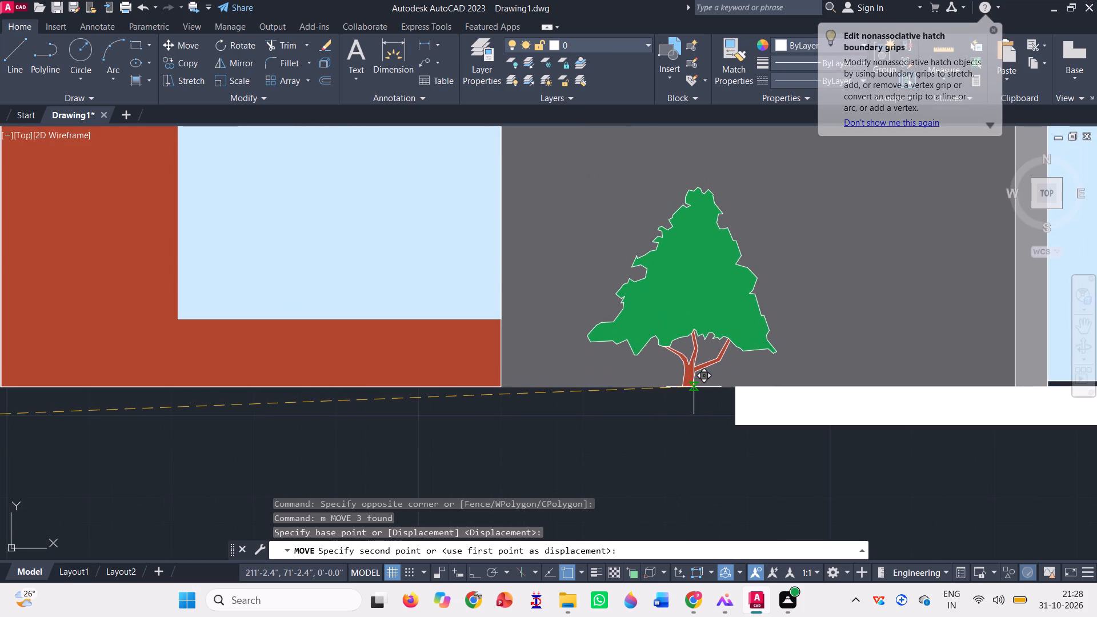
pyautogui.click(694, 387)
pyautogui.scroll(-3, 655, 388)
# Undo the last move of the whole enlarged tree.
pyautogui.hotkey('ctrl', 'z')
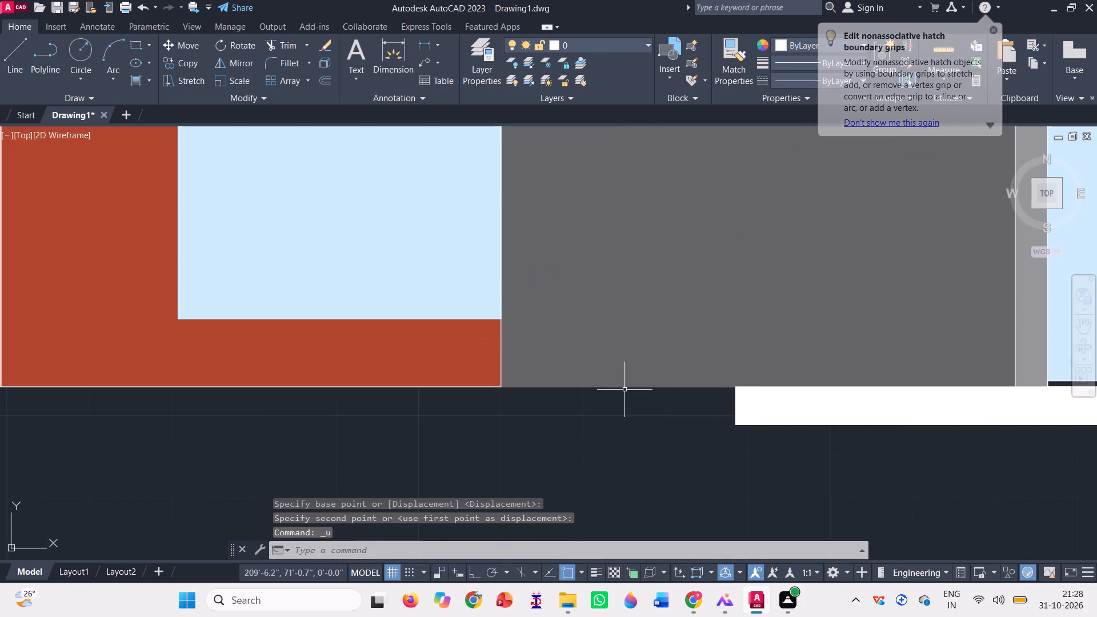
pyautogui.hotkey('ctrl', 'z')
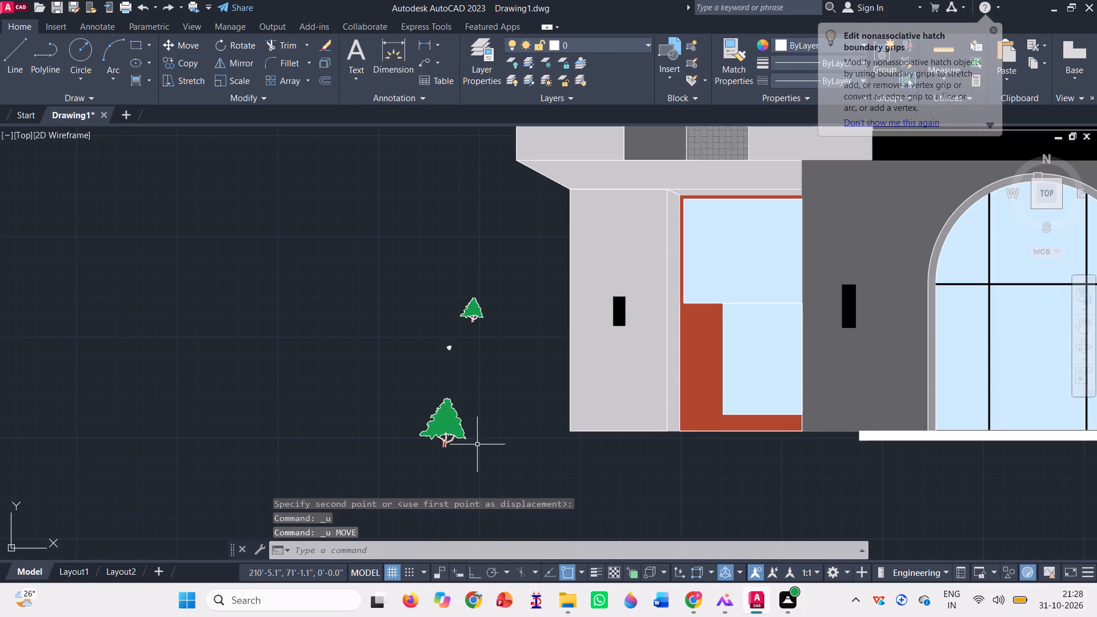
# Move only the enlarged tree's outline, without its hatches, across the dark grey wall's base at the end of the white plinth strip.
pyautogui.scroll(5, 477, 444)
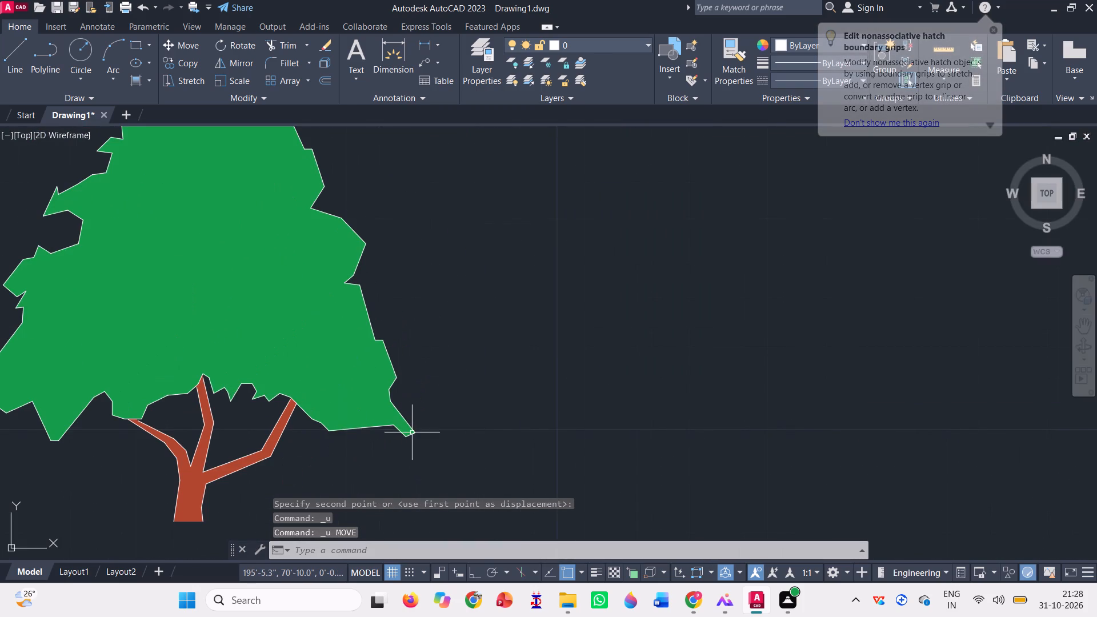
pyautogui.click(412, 432)
pyautogui.scroll(-2, 411, 435)
pyautogui.write('m')
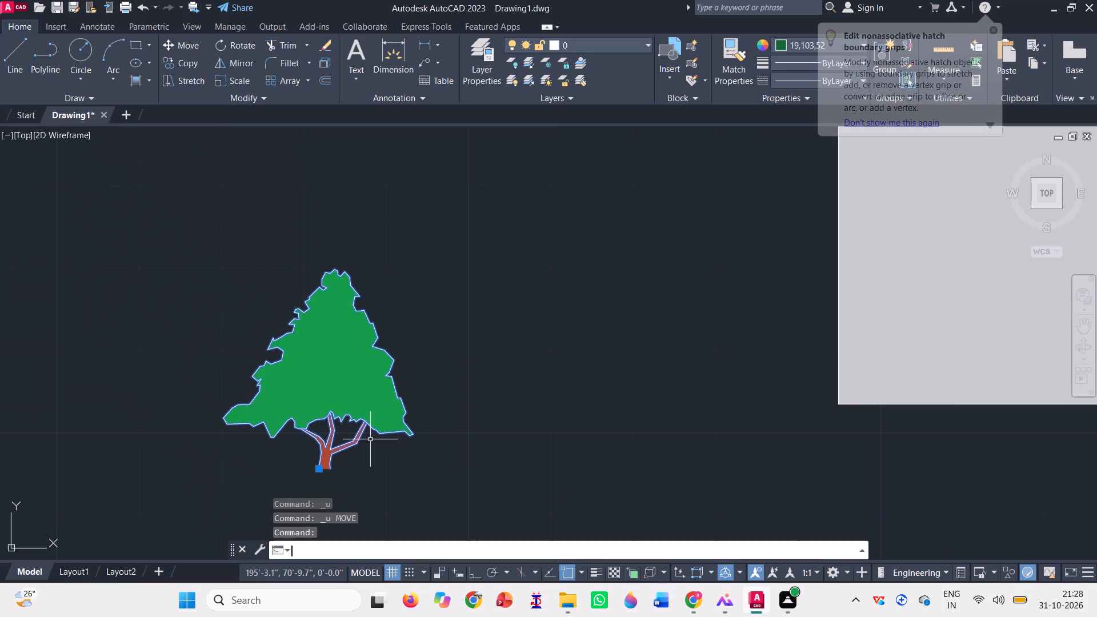
pyautogui.press('space')
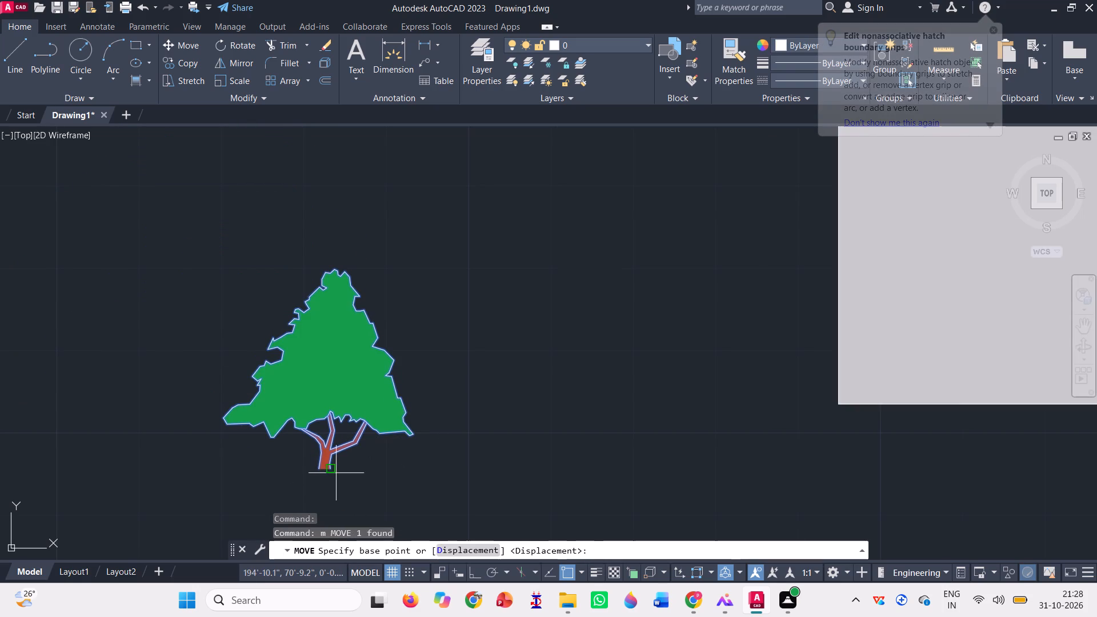
pyautogui.click(333, 468)
pyautogui.scroll(-2, 253, 414)
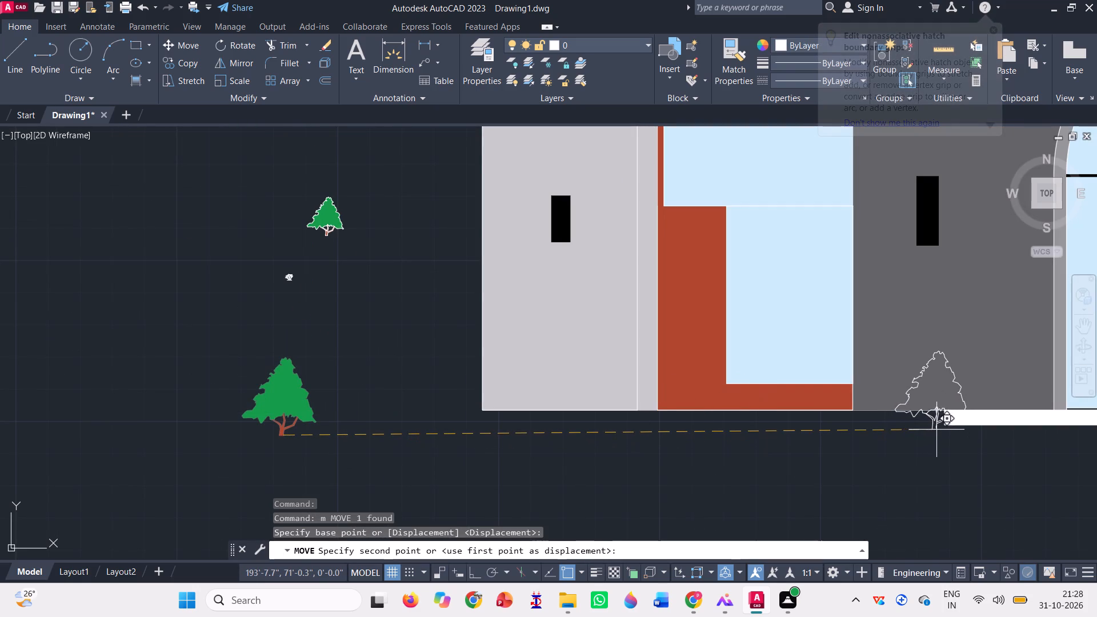
pyautogui.scroll(2, 904, 427)
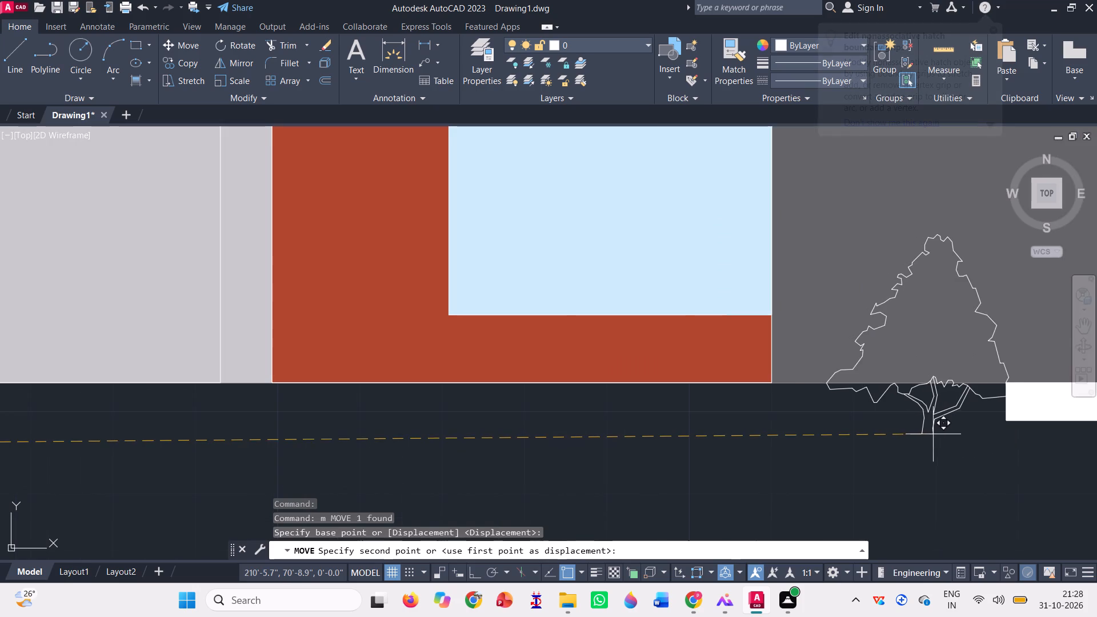
pyautogui.click(938, 434)
pyautogui.scroll(-3, 804, 412)
pyautogui.scroll(4, 845, 418)
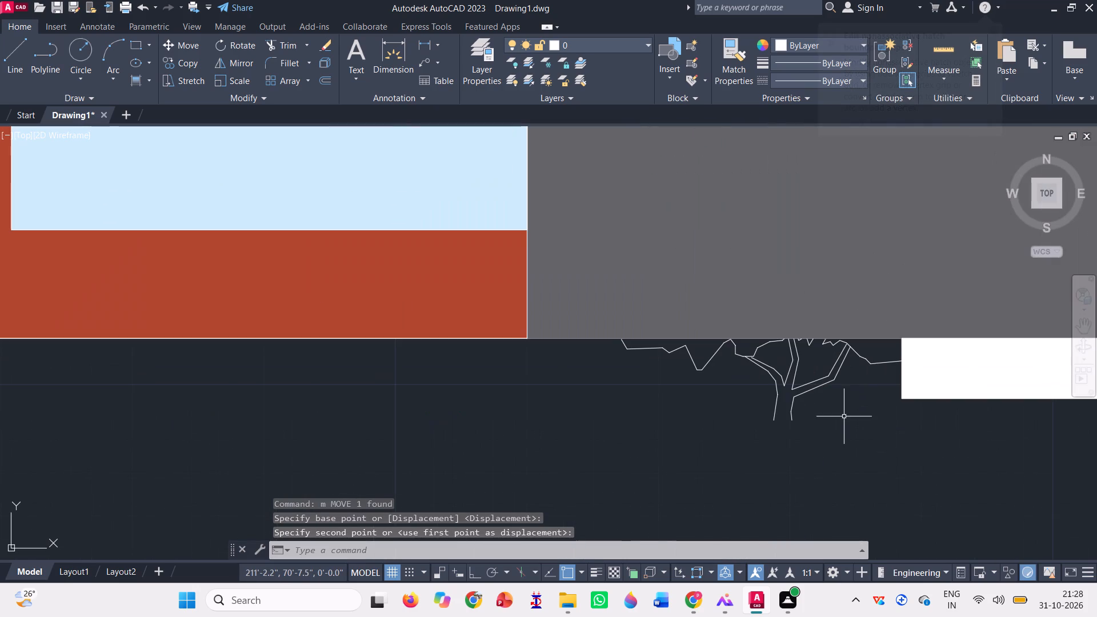
# Trim away the dark grey wall hatch both around and inside the moved tree outline.
pyautogui.click(760, 346)
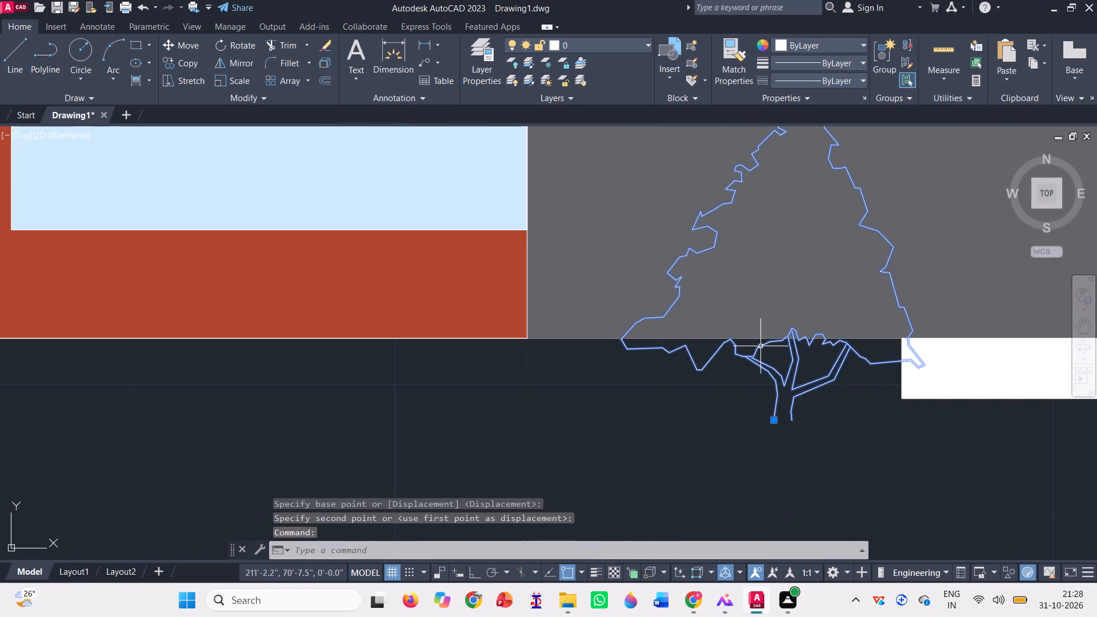
pyautogui.scroll(-1, 748, 367)
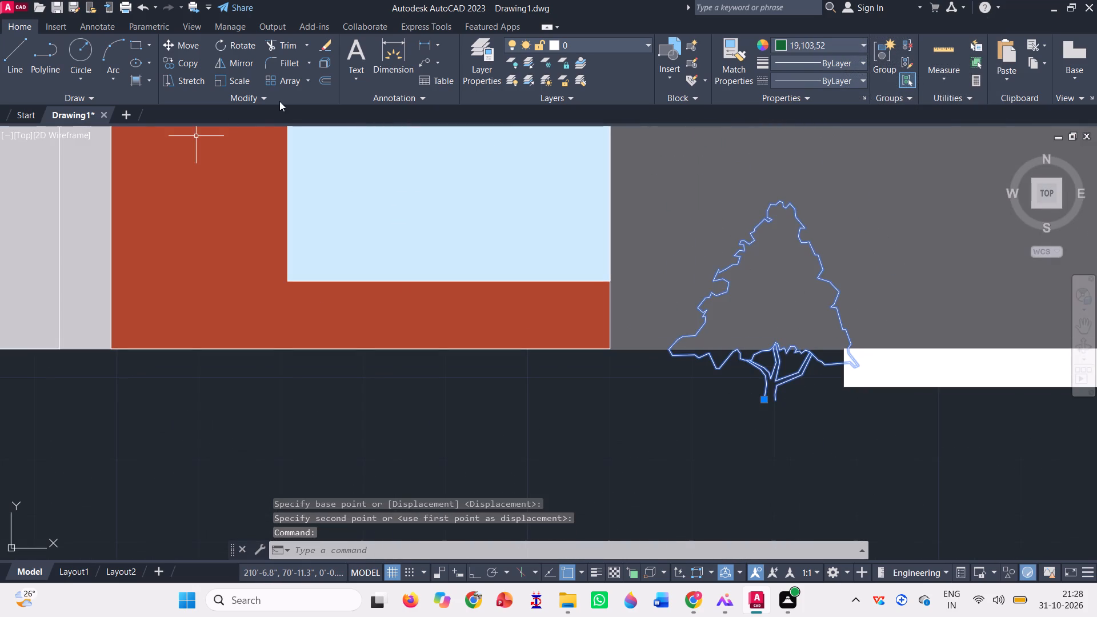
pyautogui.click(294, 47)
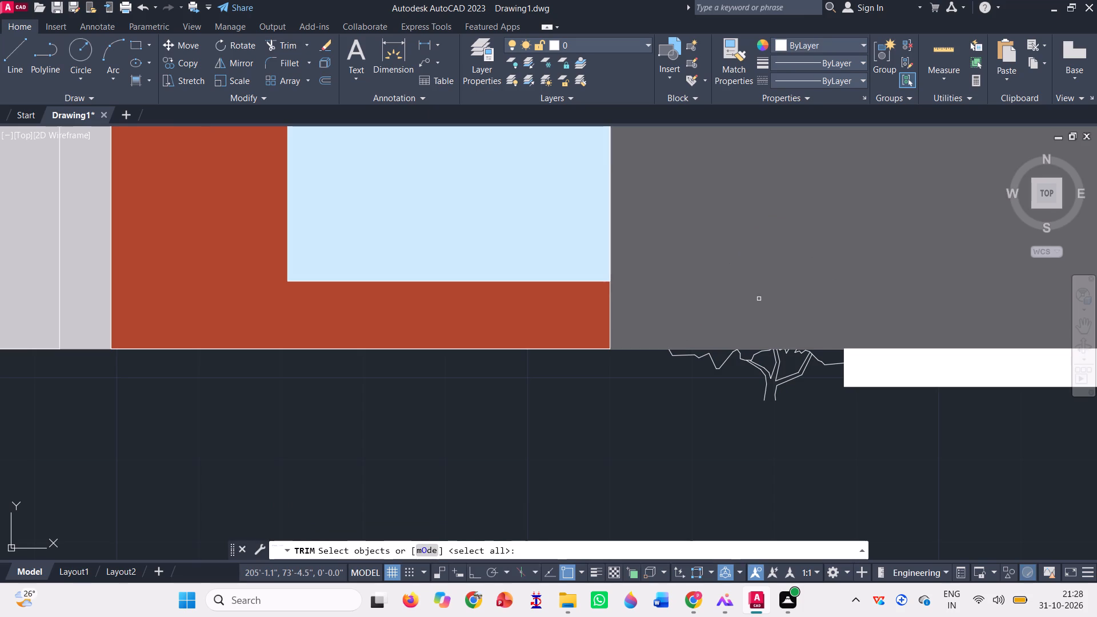
pyautogui.click(760, 299)
pyautogui.click(760, 299)
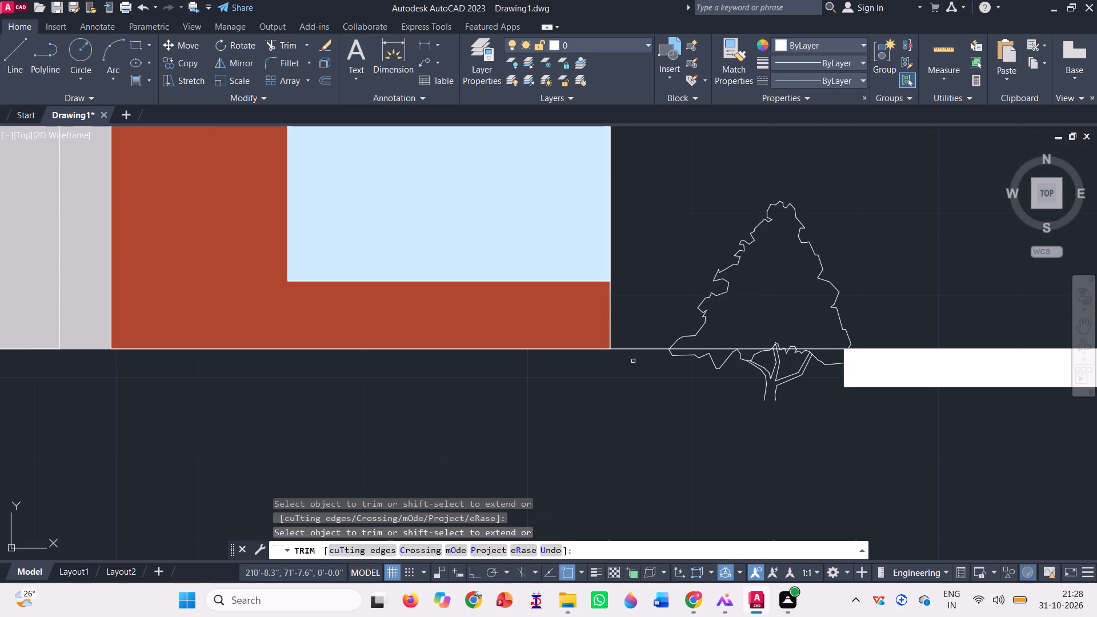
pyautogui.scroll(-4, 632, 361)
pyautogui.press('Escape')
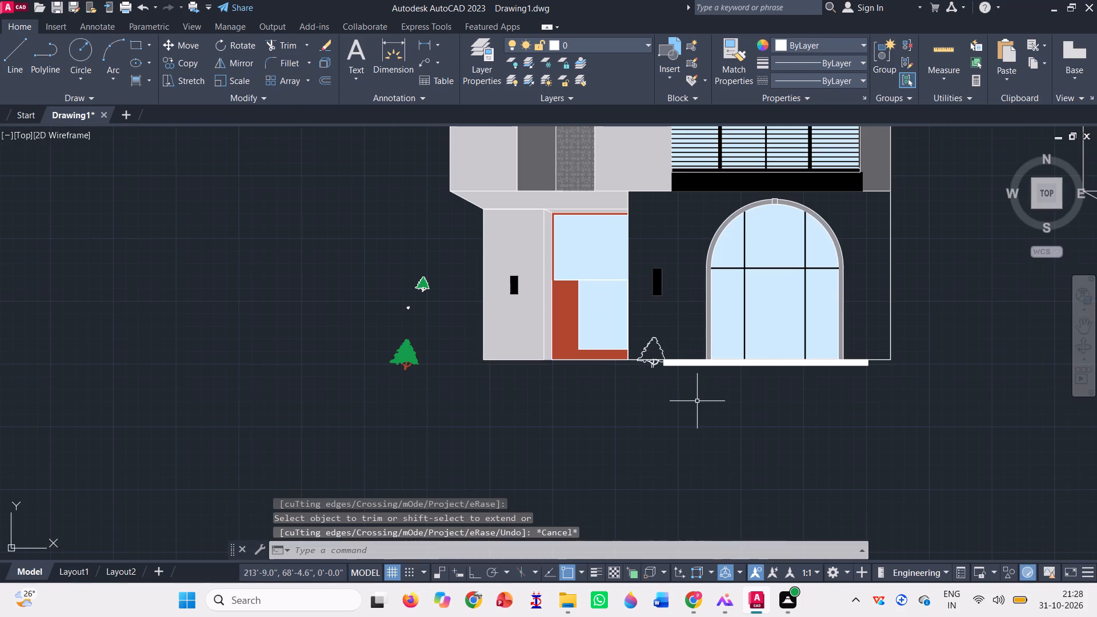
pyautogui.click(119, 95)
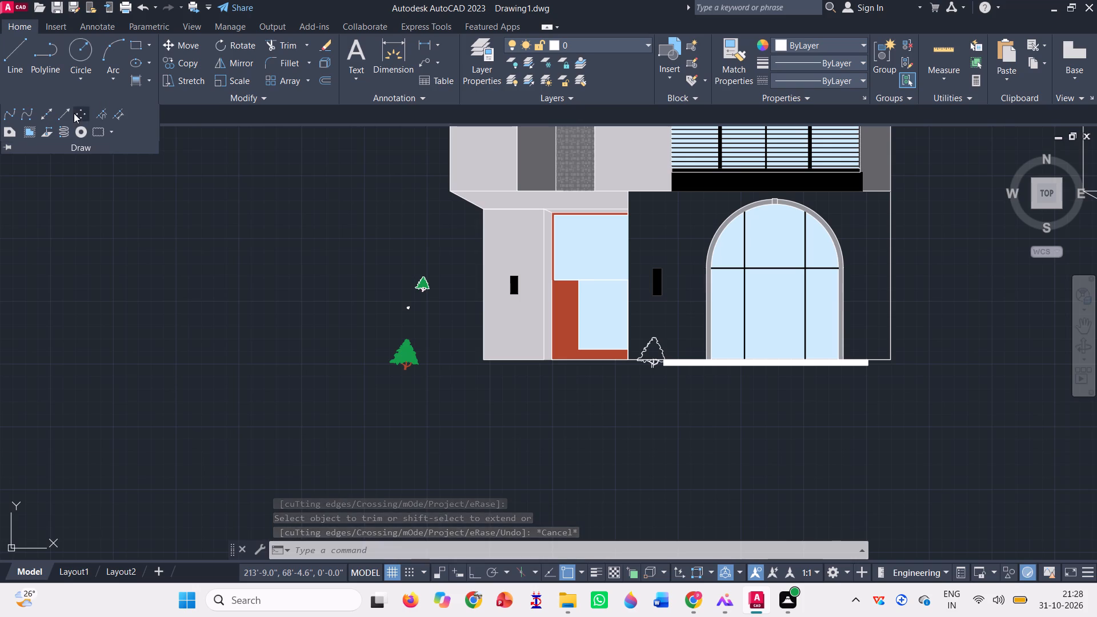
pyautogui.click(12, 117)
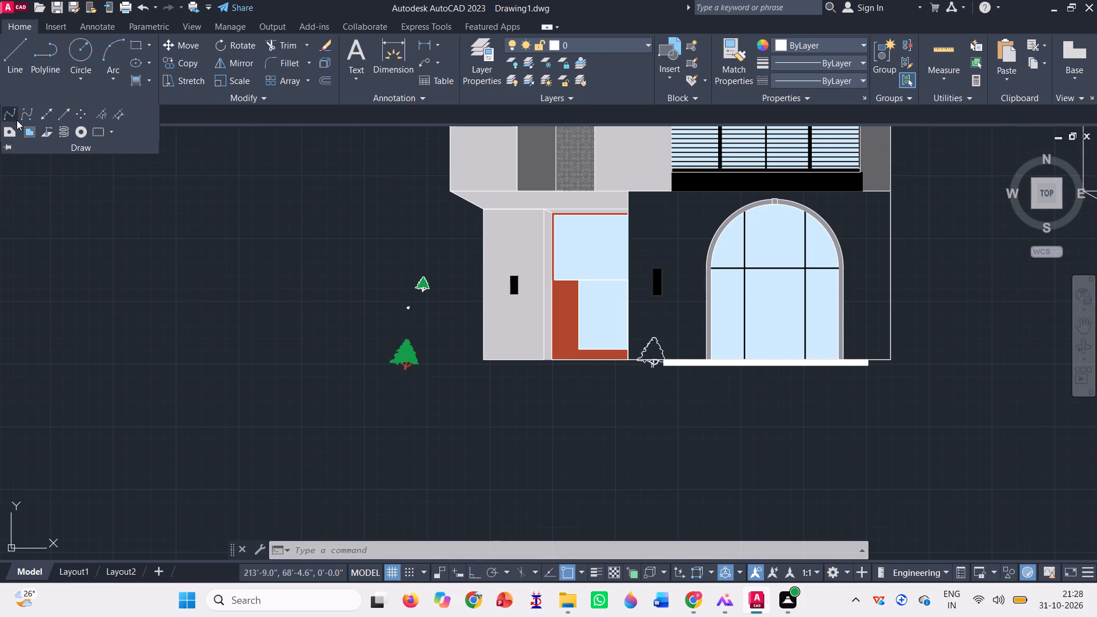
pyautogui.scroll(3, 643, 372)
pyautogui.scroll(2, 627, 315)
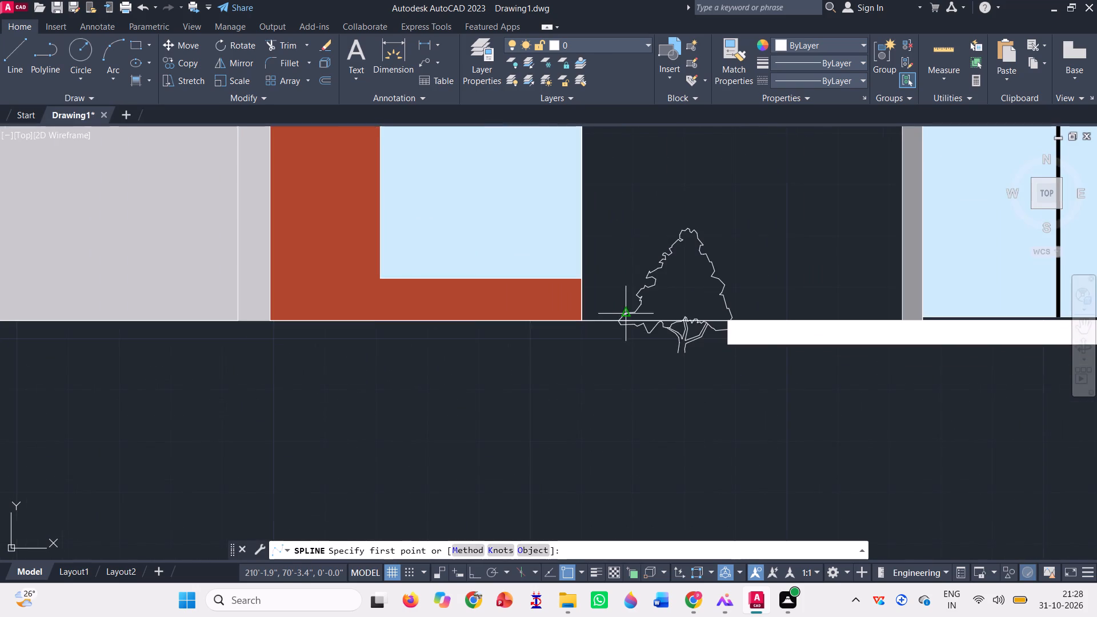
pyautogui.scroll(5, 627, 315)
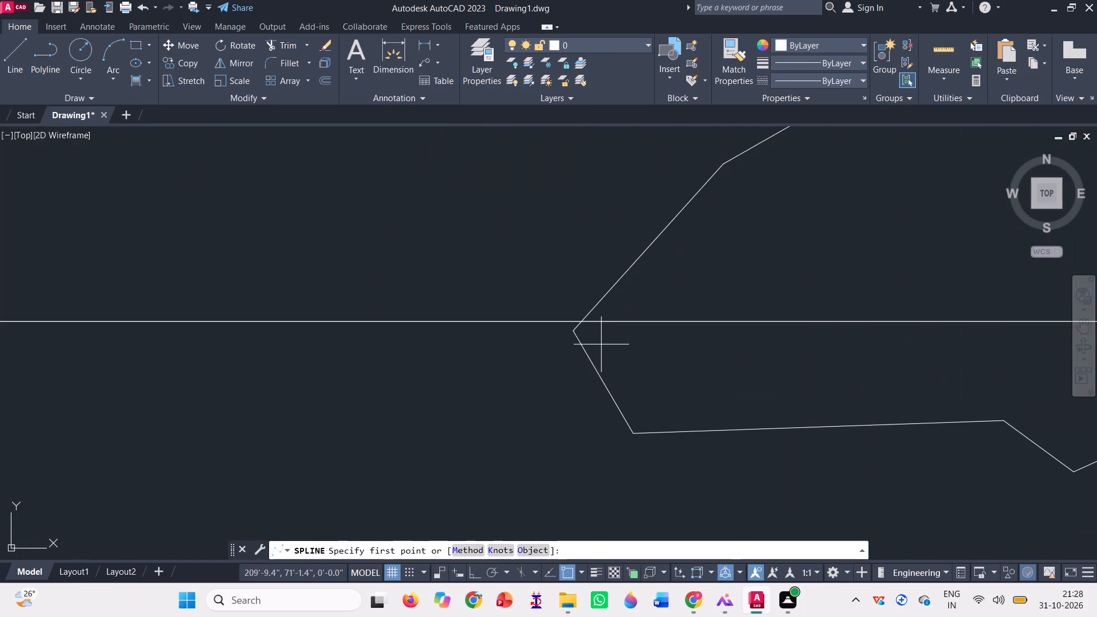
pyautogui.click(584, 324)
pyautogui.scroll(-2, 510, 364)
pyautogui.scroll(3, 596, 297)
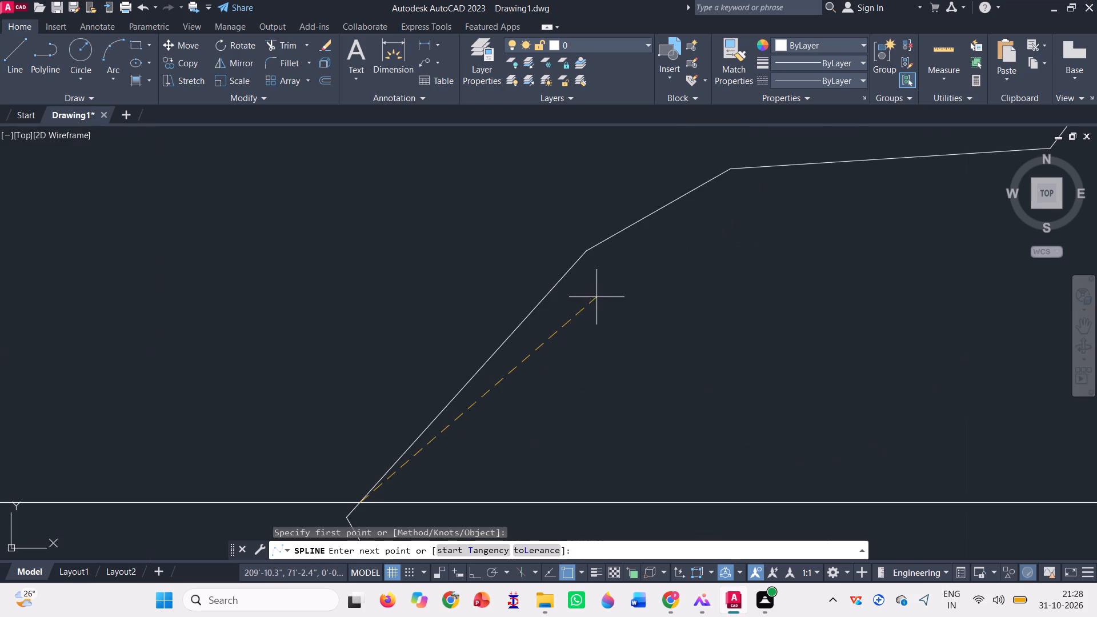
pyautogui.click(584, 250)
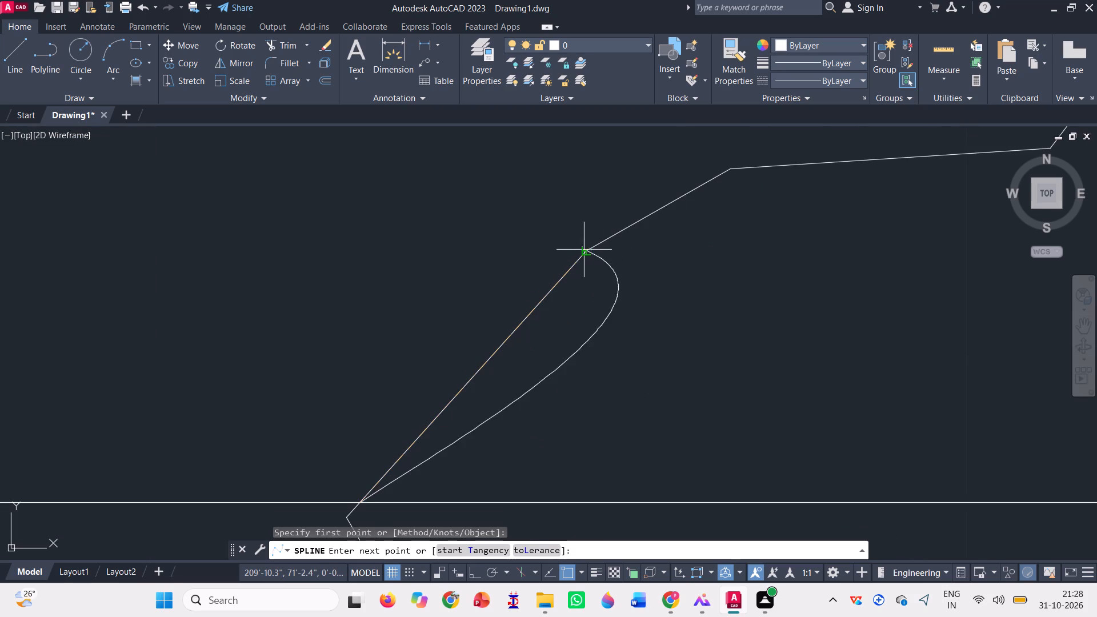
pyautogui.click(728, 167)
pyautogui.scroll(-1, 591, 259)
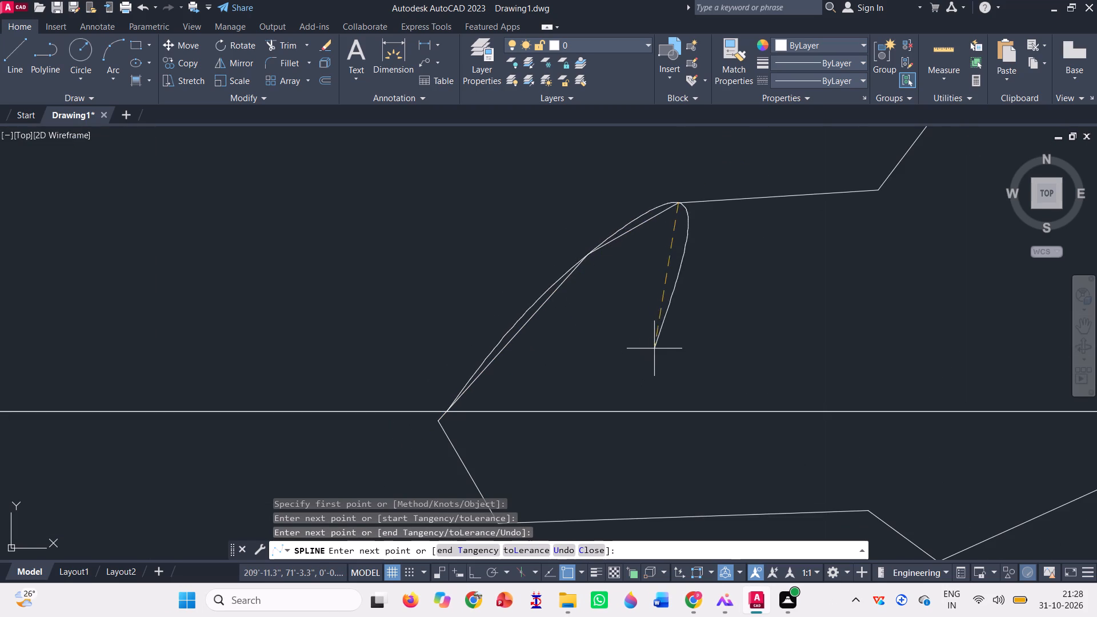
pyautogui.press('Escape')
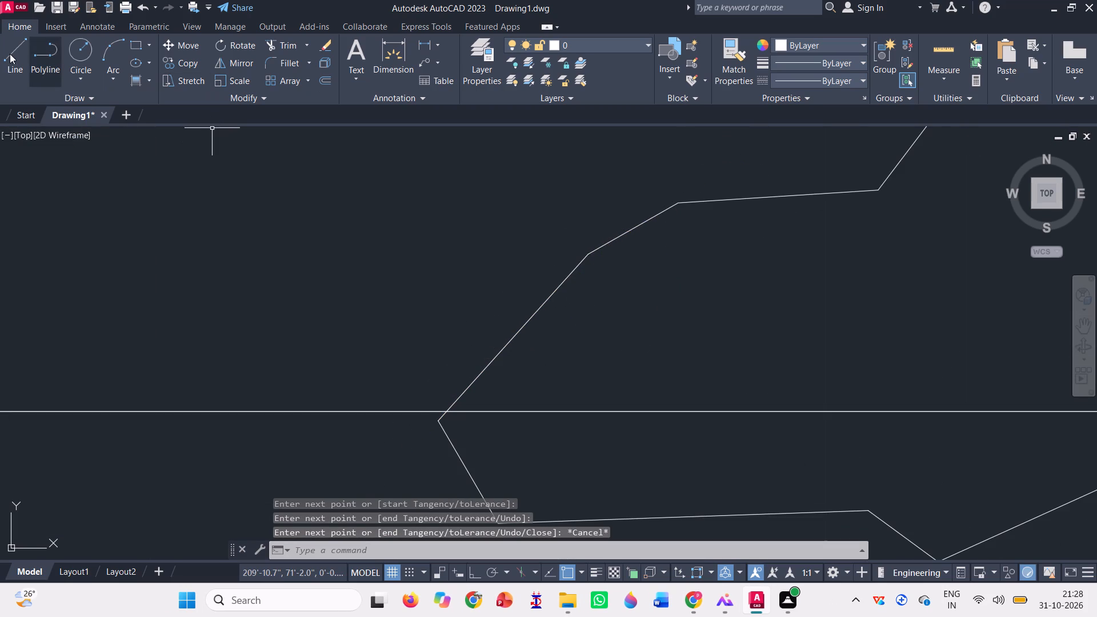
# Start tracing the tree outline's left side with lines, from its crossing with the horizontal wall line to the far end of the nearly level edge.
pyautogui.click(10, 54)
pyautogui.scroll(3, 461, 411)
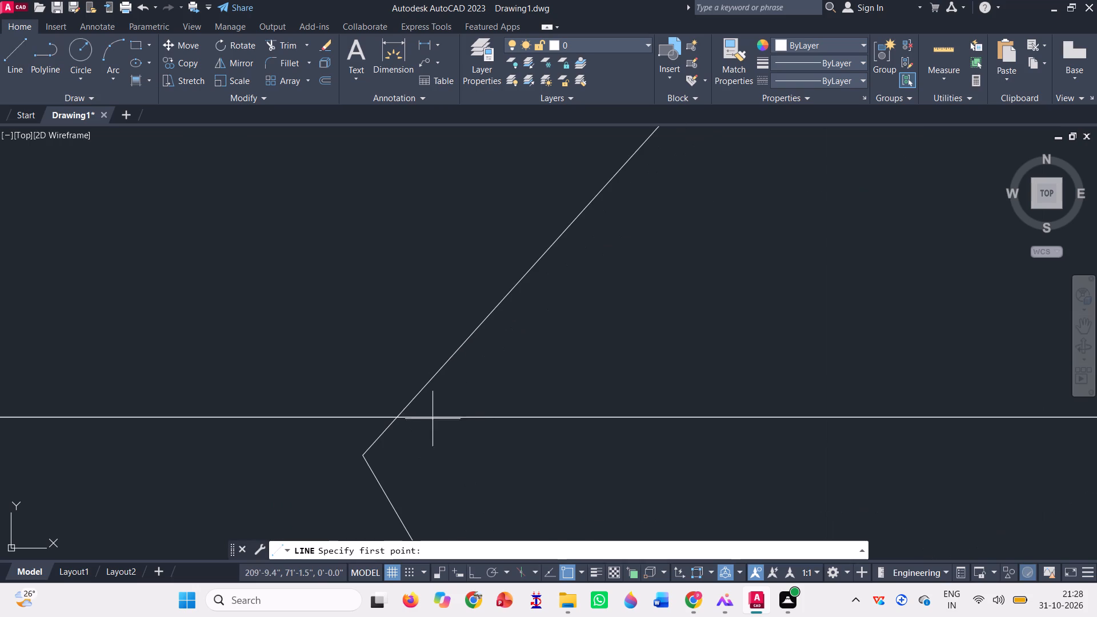
pyautogui.click(397, 412)
pyautogui.scroll(-2, 364, 444)
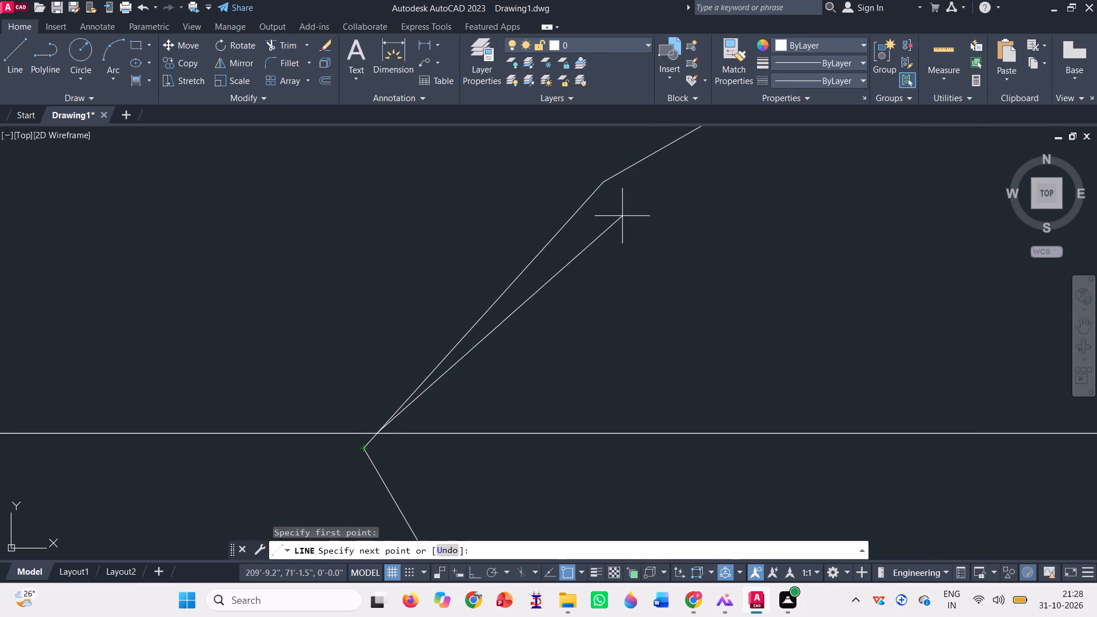
pyautogui.click(598, 178)
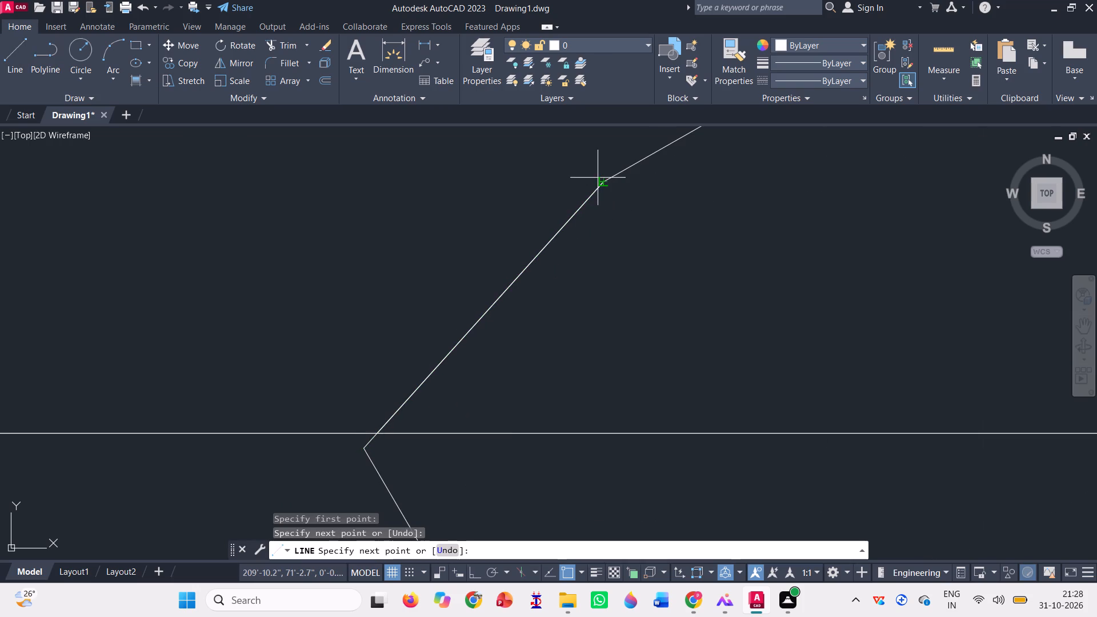
pyautogui.scroll(-3, 413, 350)
pyautogui.scroll(3, 497, 277)
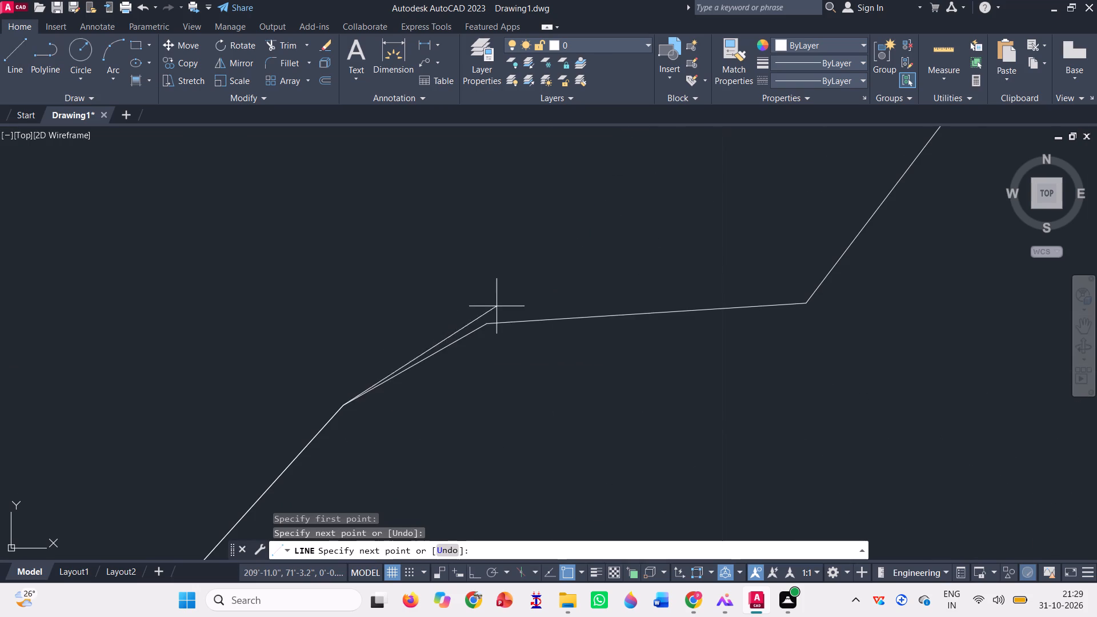
pyautogui.click(489, 320)
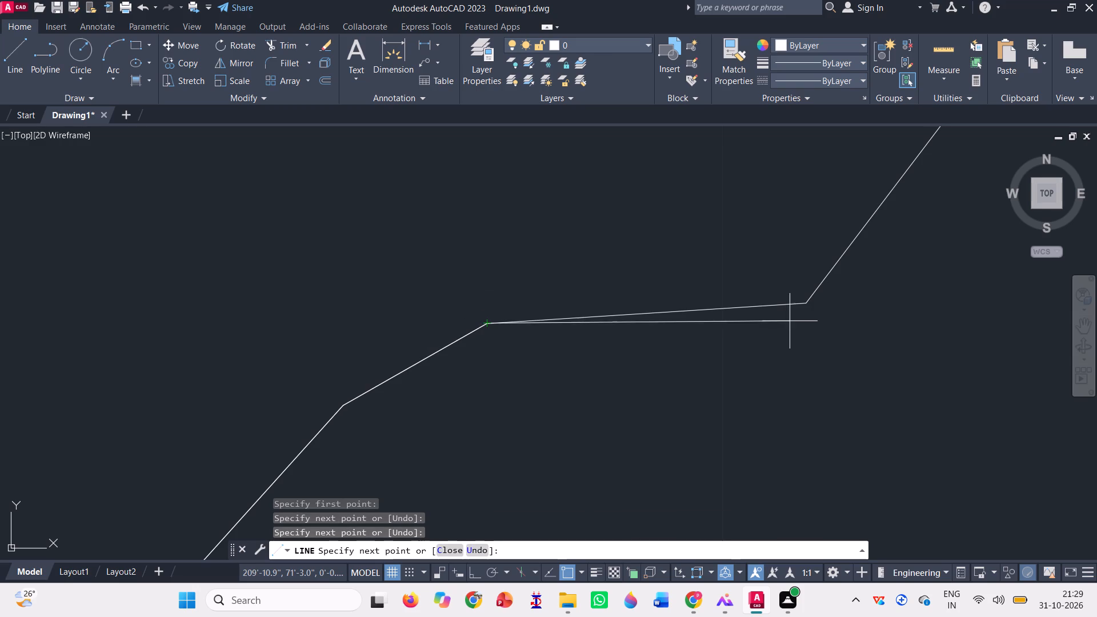
pyautogui.click(802, 297)
pyautogui.scroll(-2, 667, 367)
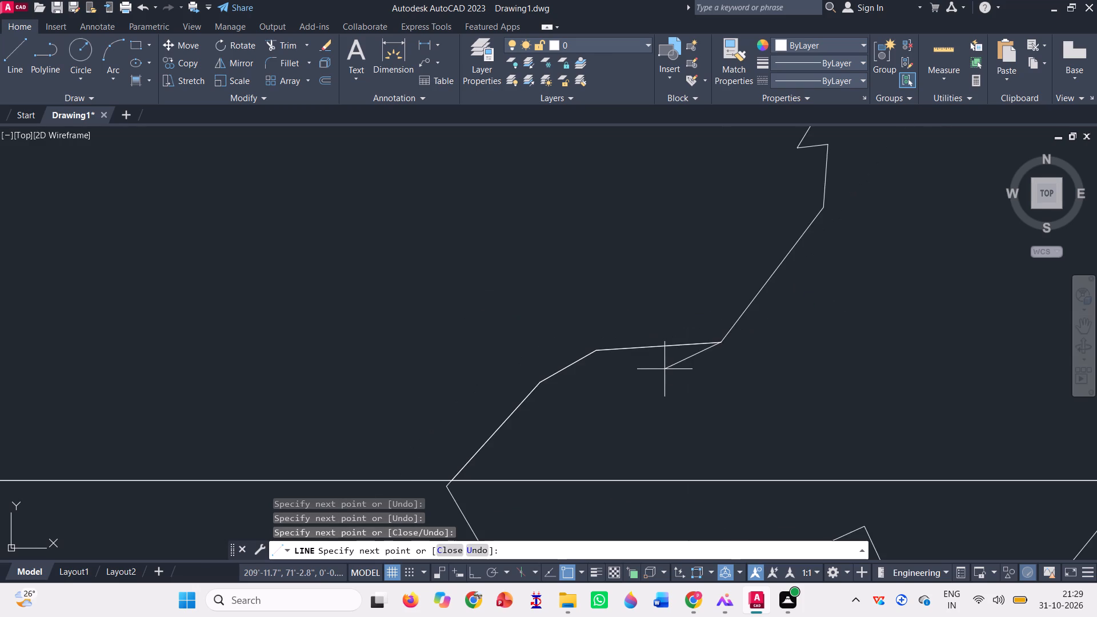
# Continue the line trace up the long slope and through the zigzag notch to the outline's projecting left corner.
pyautogui.scroll(-2, 715, 327)
pyautogui.scroll(3, 760, 258)
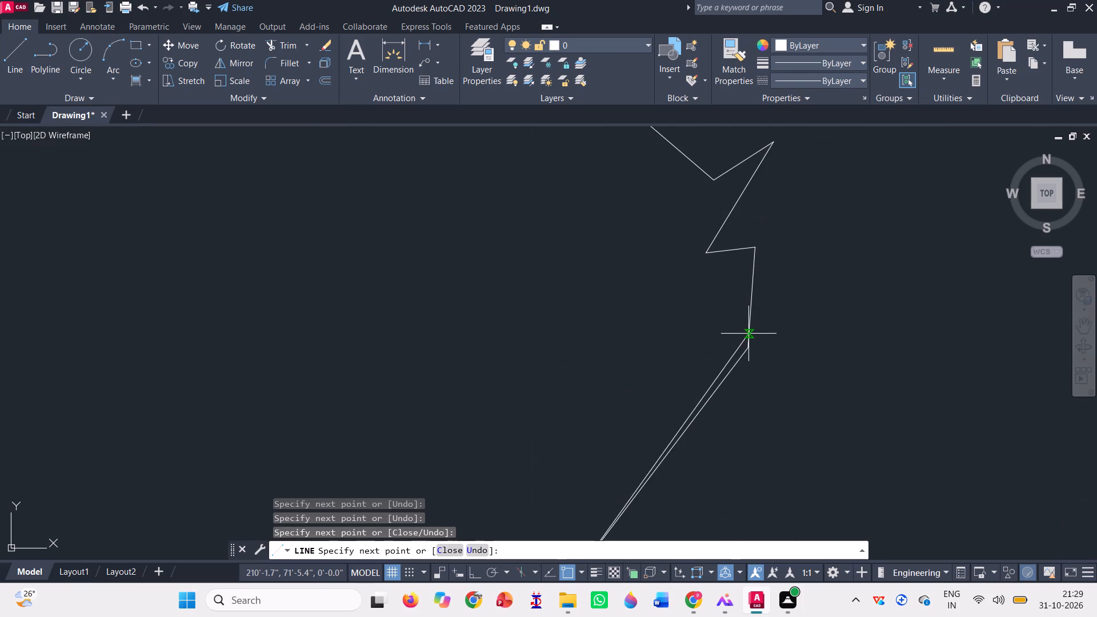
pyautogui.click(750, 344)
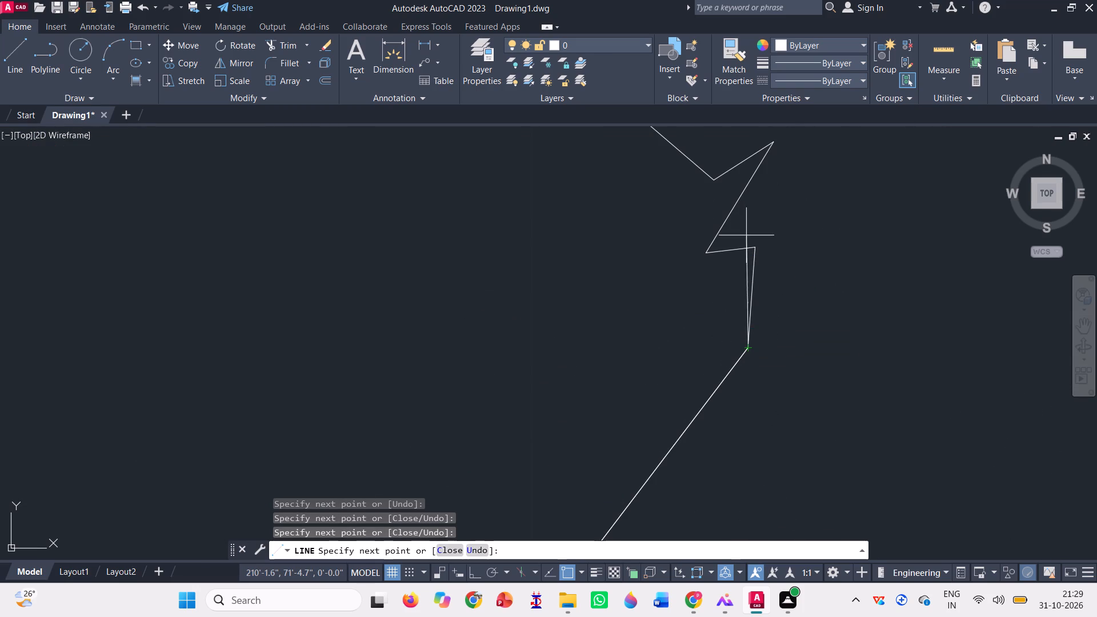
pyautogui.click(756, 248)
pyautogui.click(705, 256)
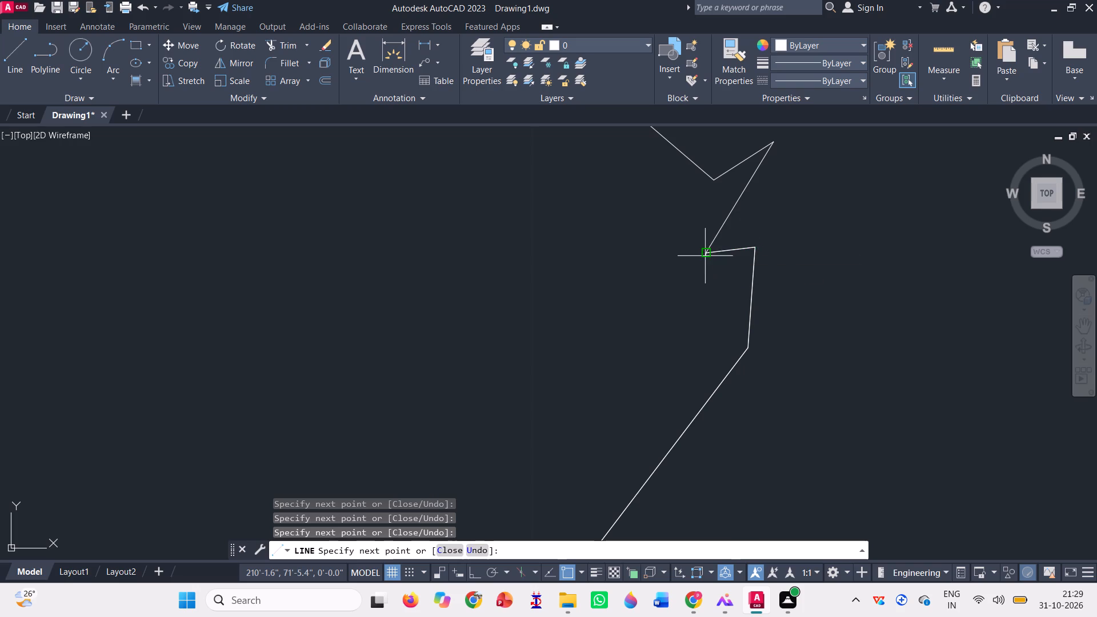
pyautogui.click(772, 140)
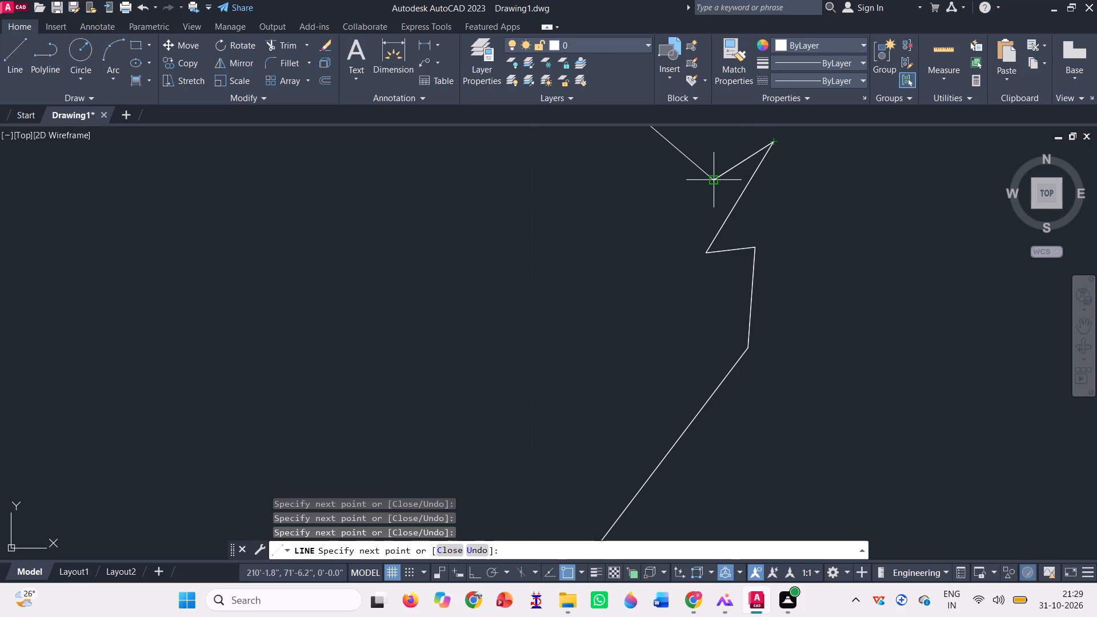
pyautogui.click(716, 178)
pyautogui.scroll(-2, 675, 423)
pyautogui.scroll(2, 681, 304)
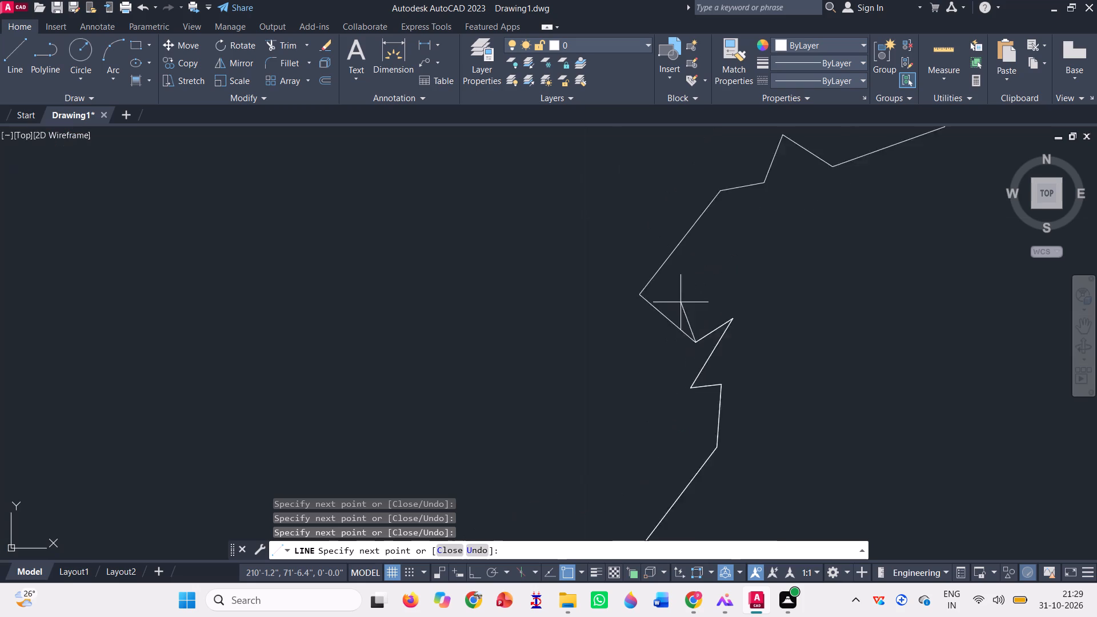
pyautogui.scroll(1, 680, 302)
pyautogui.click(576, 283)
pyautogui.scroll(-1, 538, 352)
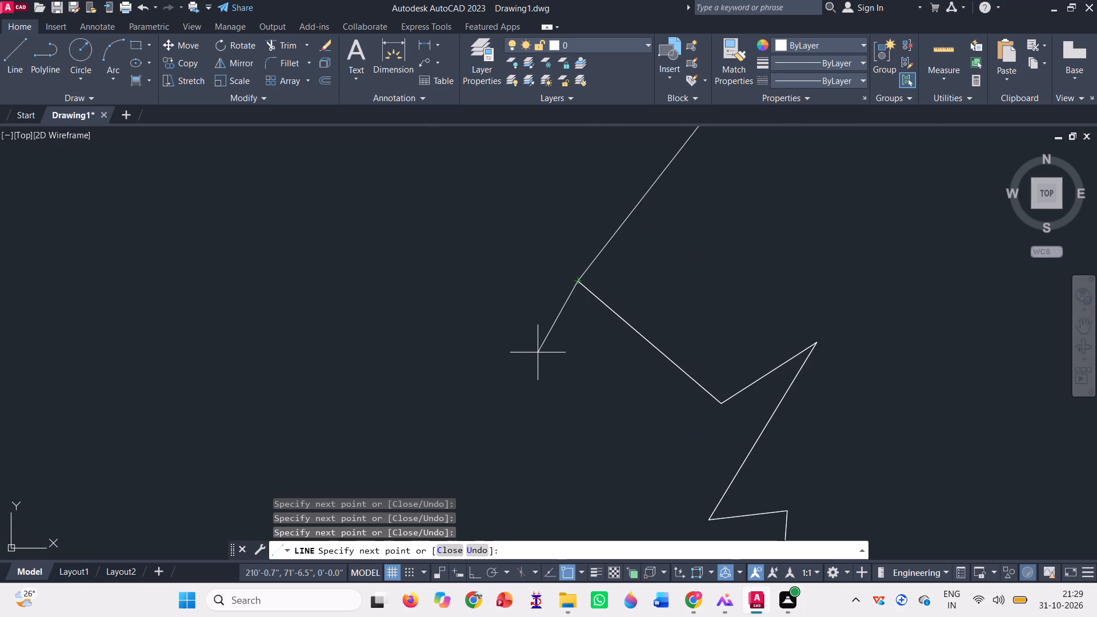
# Continue the line trace over the small peak and around the rounded bulge to the sharp left-pointing corner above it.
pyautogui.scroll(-1, 538, 352)
pyautogui.click(635, 215)
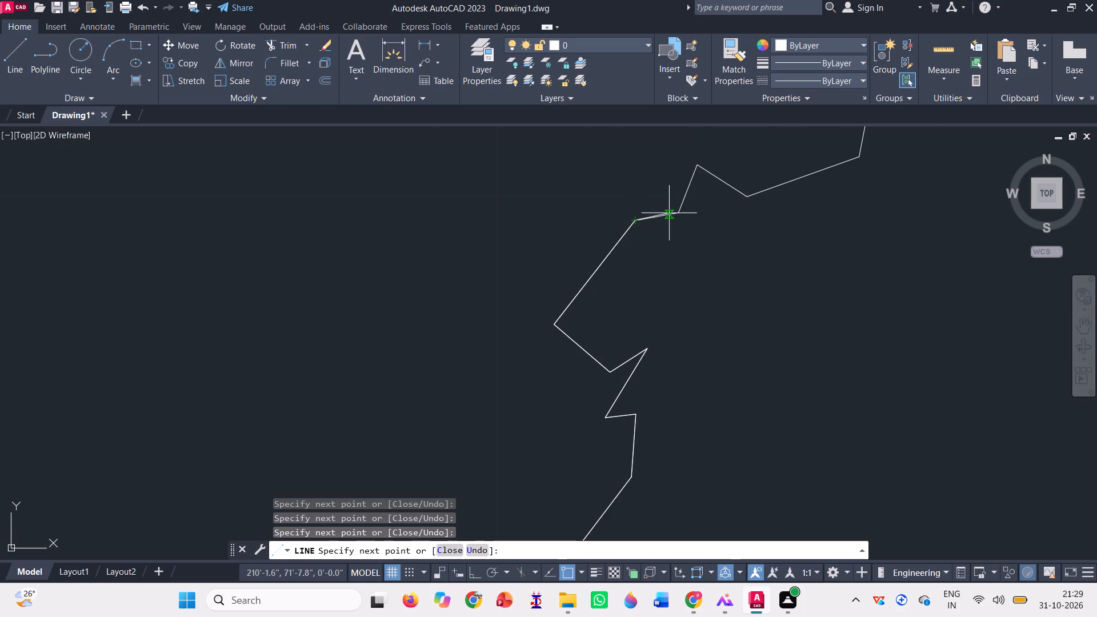
pyautogui.click(676, 211)
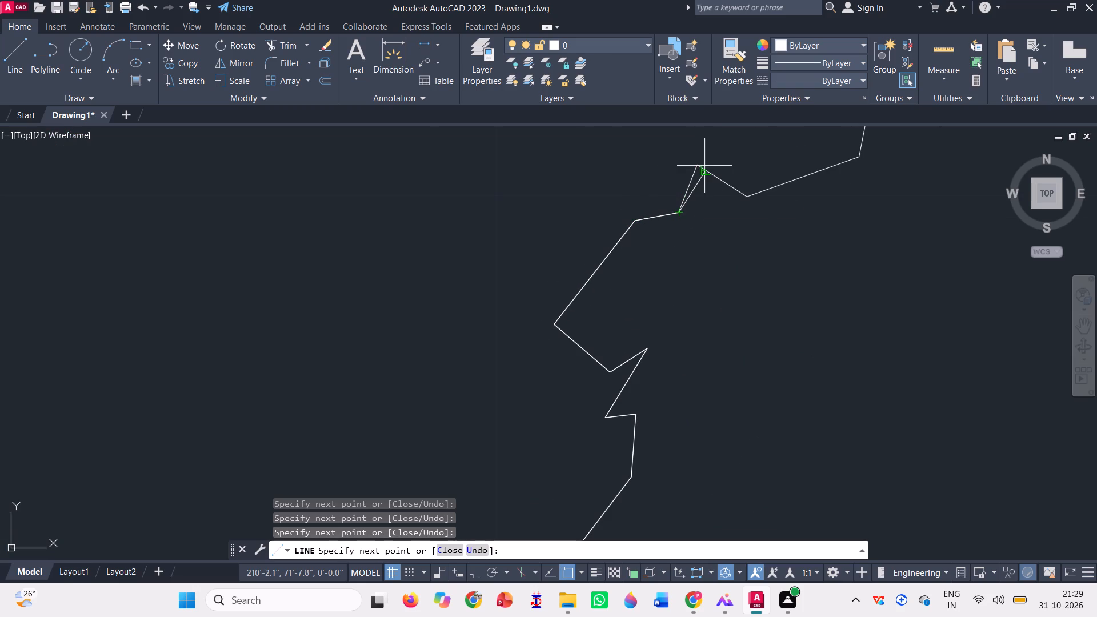
pyautogui.click(693, 165)
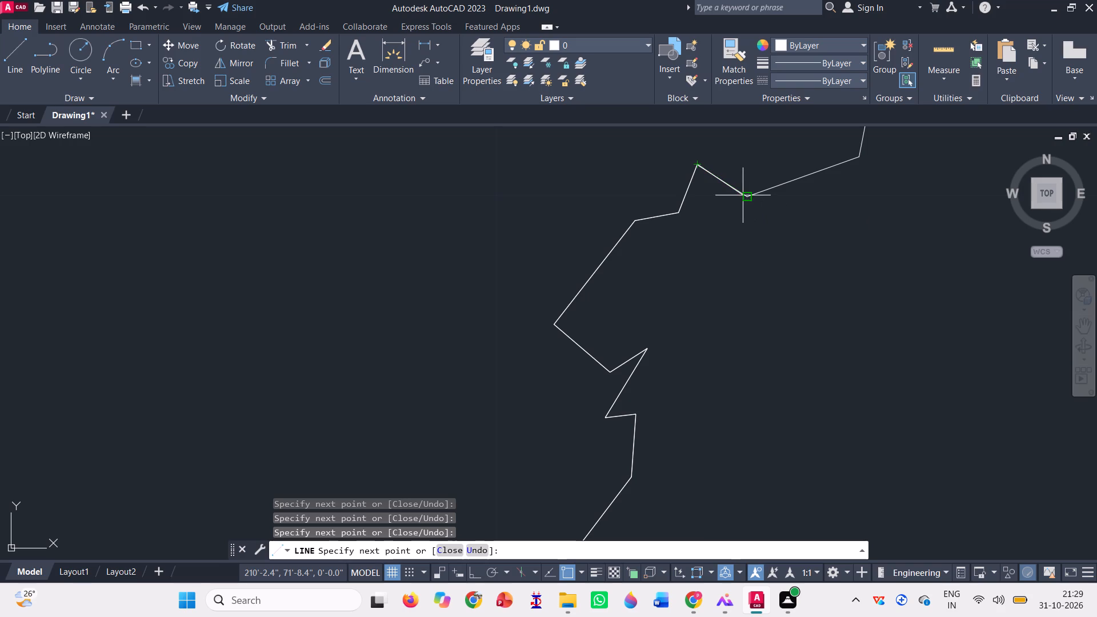
pyautogui.click(747, 198)
pyautogui.scroll(-2, 556, 330)
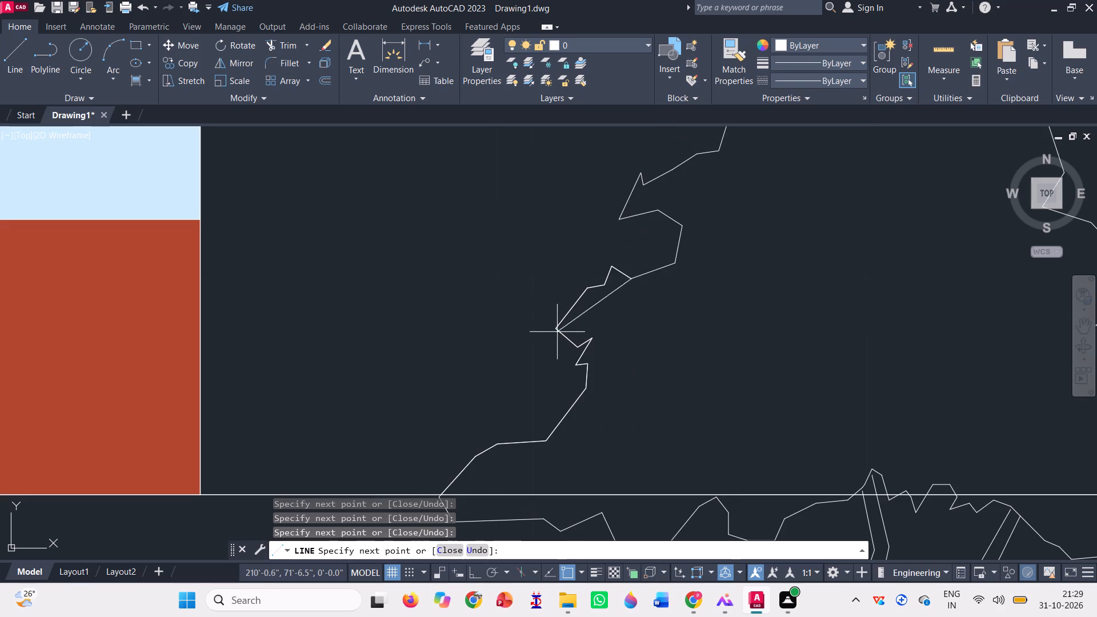
pyautogui.scroll(2, 664, 277)
pyautogui.click(691, 235)
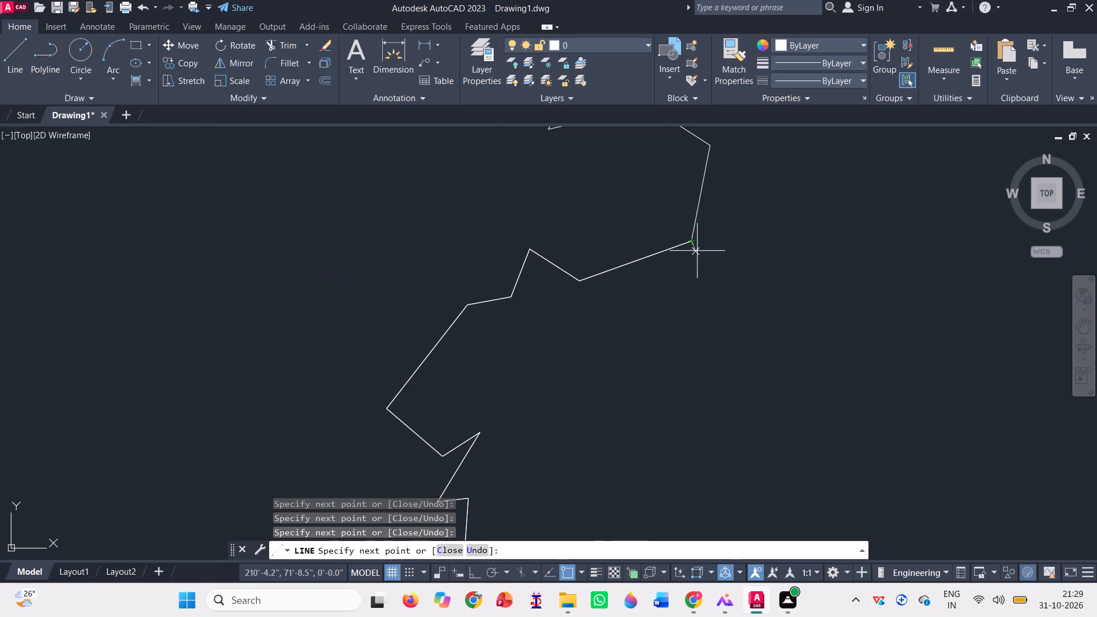
pyautogui.scroll(-1, 684, 315)
pyautogui.scroll(2, 708, 203)
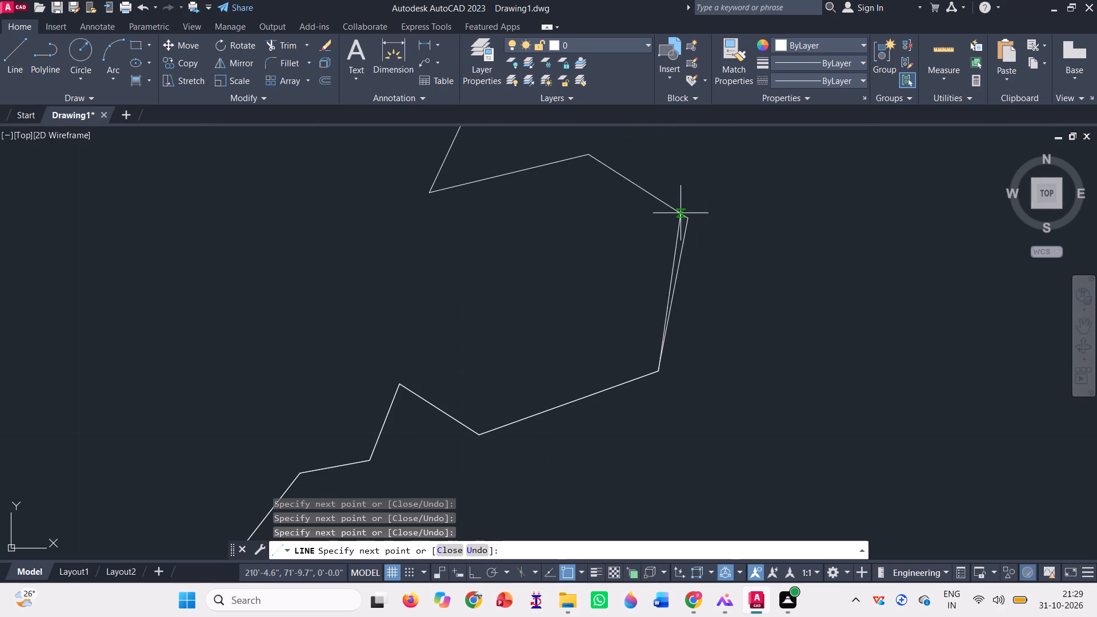
pyautogui.click(689, 218)
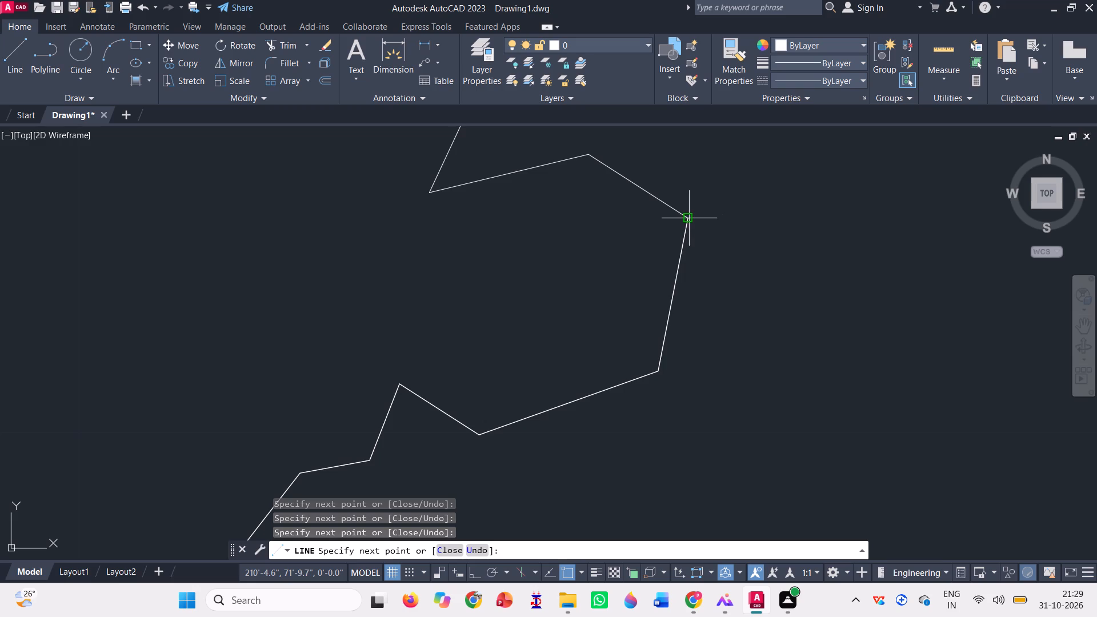
pyautogui.click(591, 151)
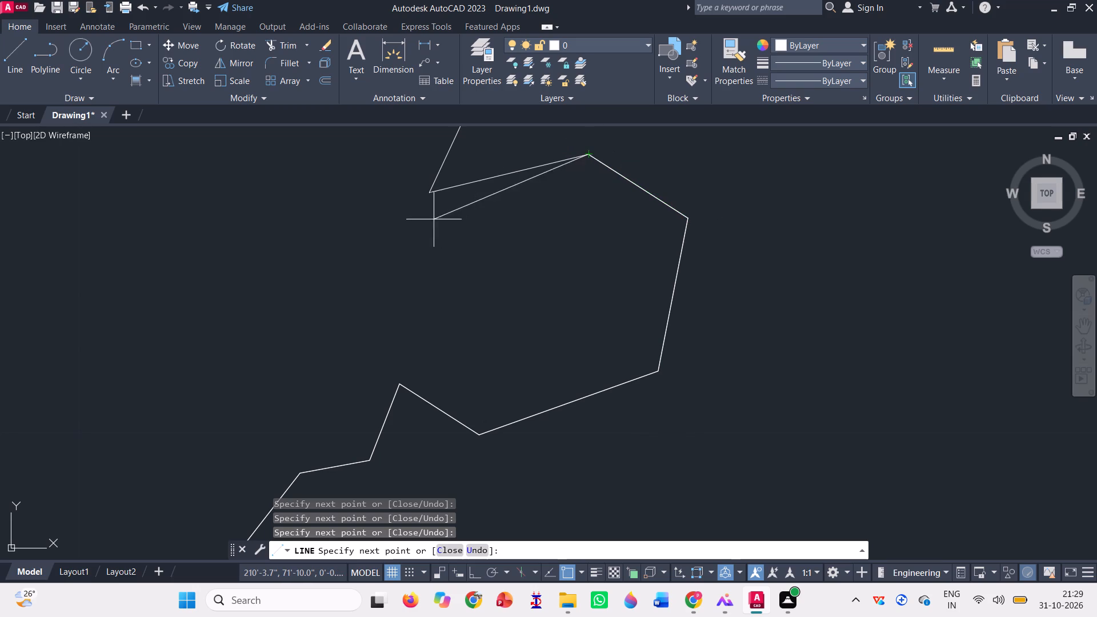
pyautogui.click(431, 193)
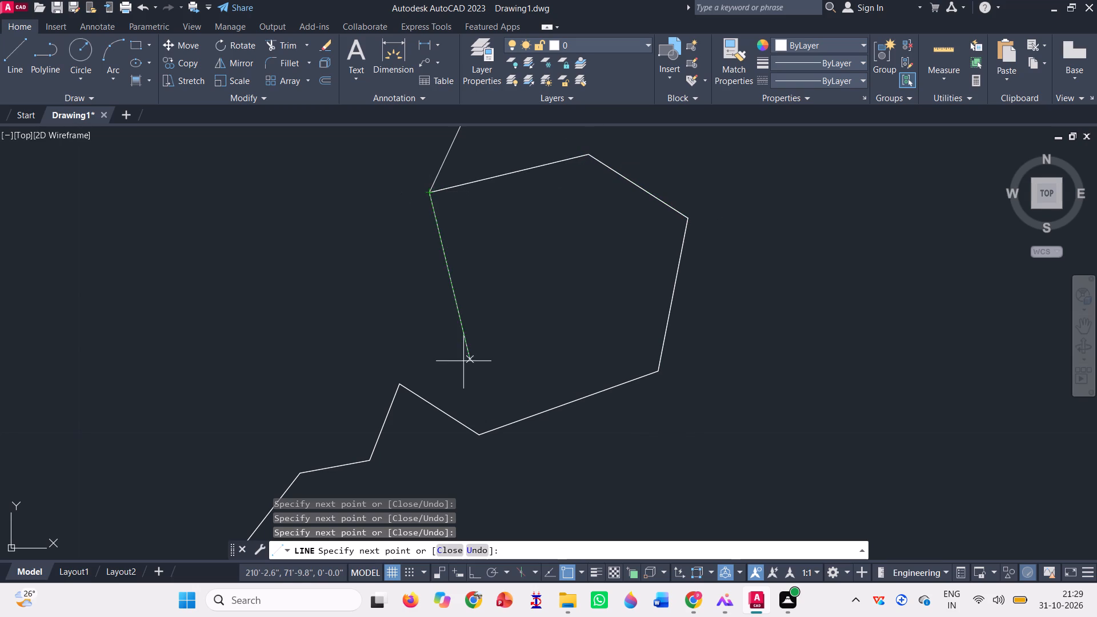
# Continue the line trace over the narrow spike and up the long bent slope to the end of its short, nearly level edge.
pyautogui.scroll(-2, 464, 360)
pyautogui.scroll(2, 479, 214)
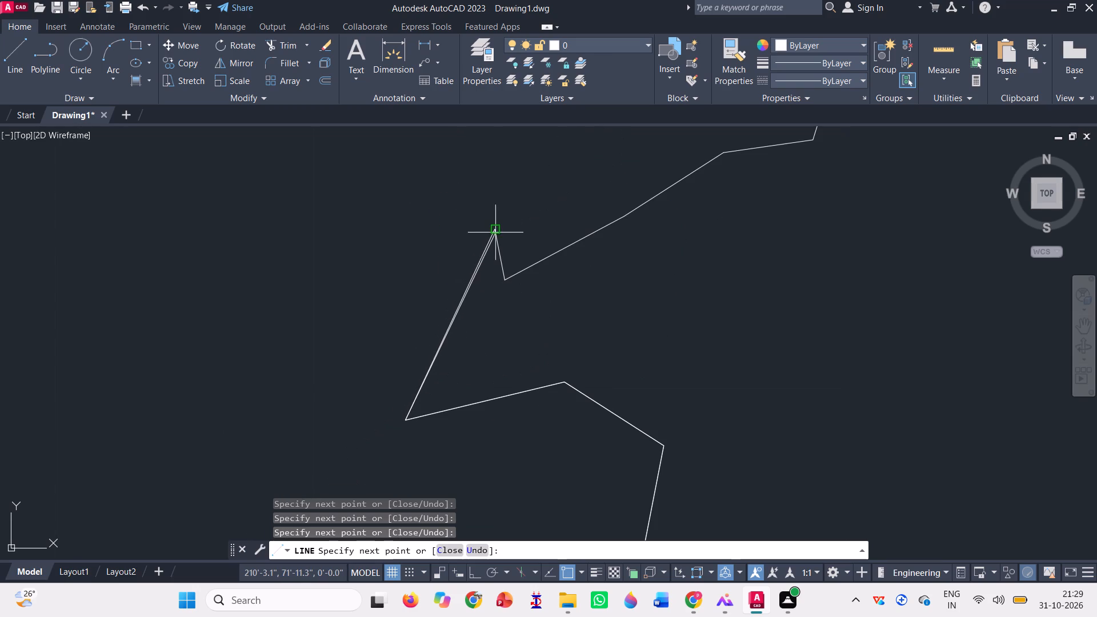
pyautogui.click(497, 233)
pyautogui.click(502, 281)
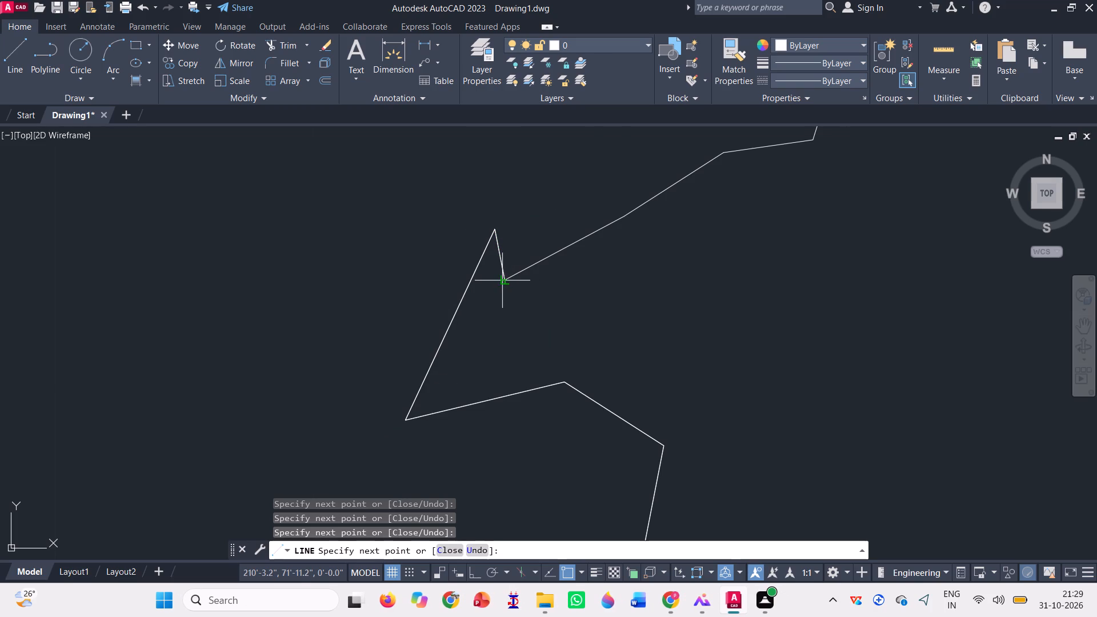
pyautogui.scroll(-1, 502, 281)
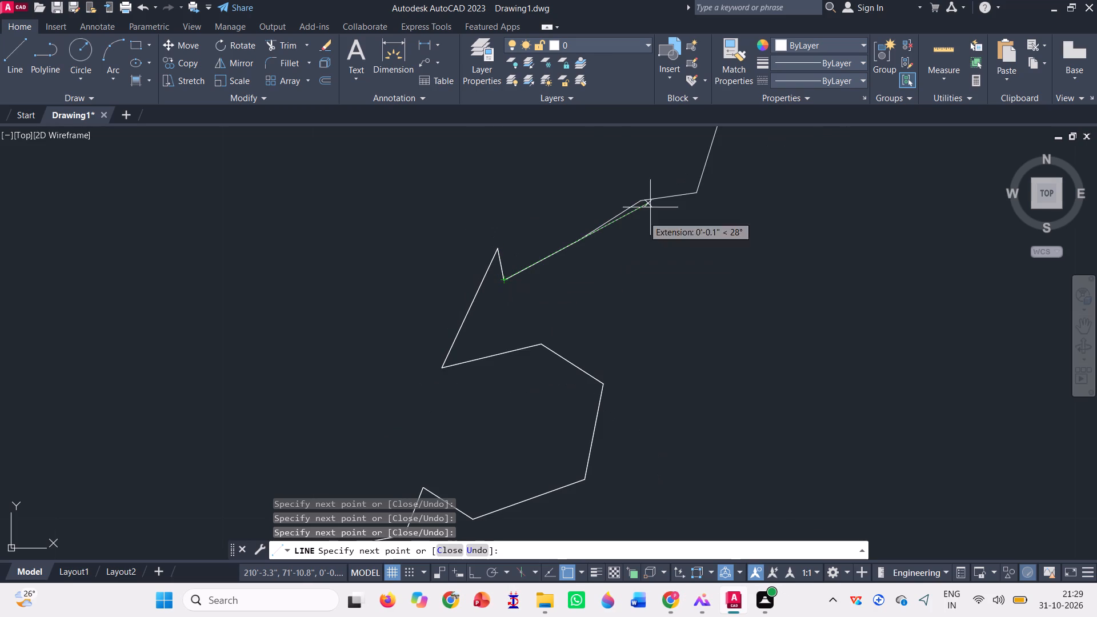
pyautogui.scroll(3, 582, 241)
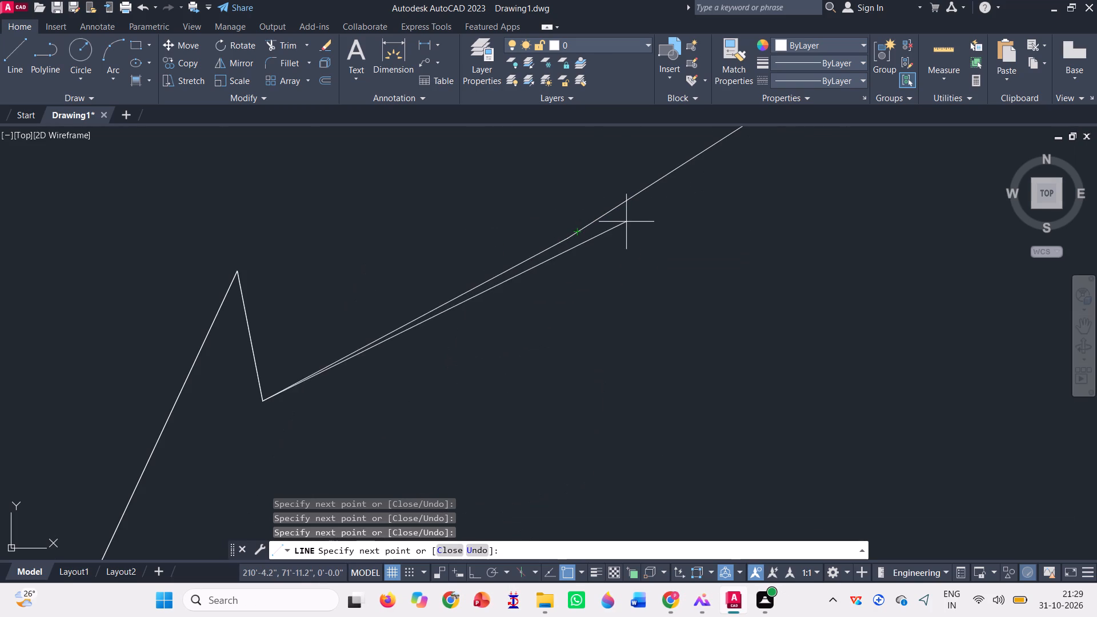
pyautogui.scroll(3, 563, 242)
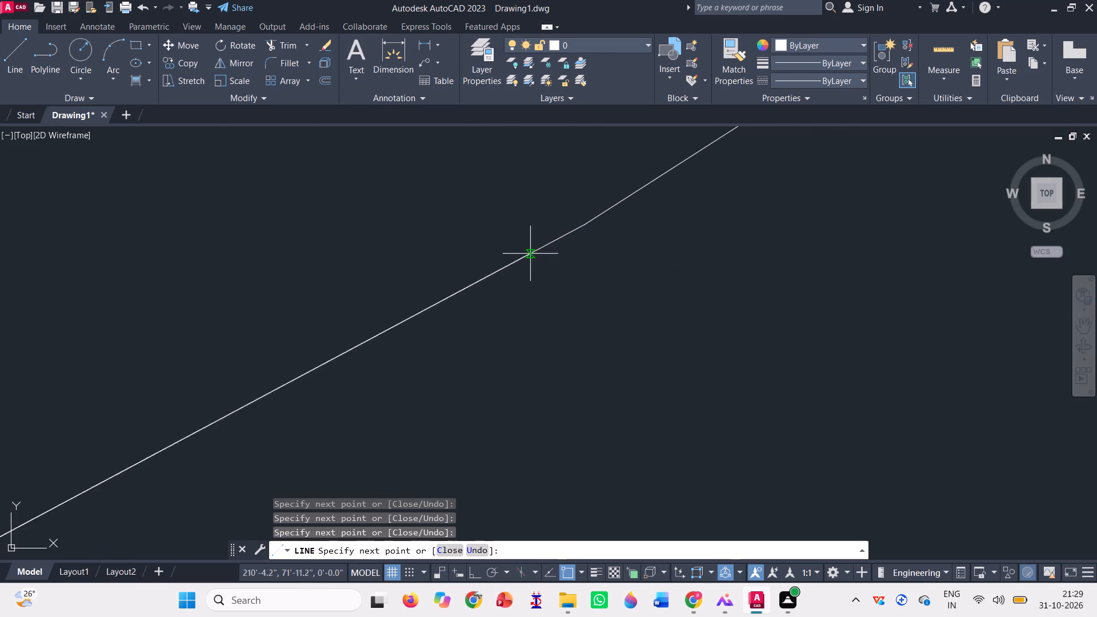
pyautogui.scroll(-1, 494, 269)
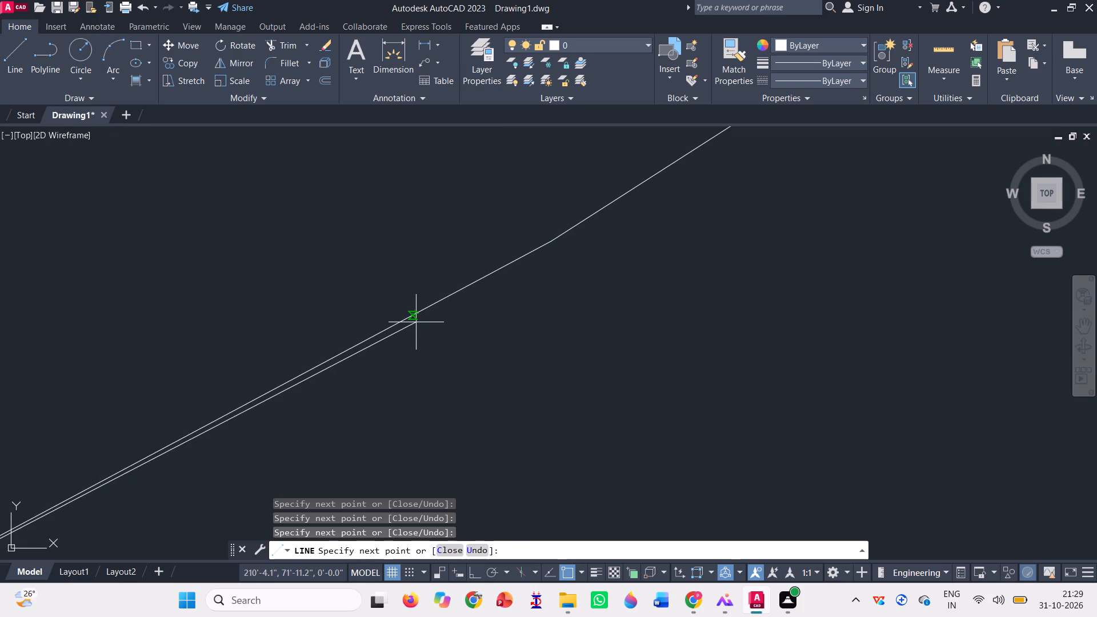
pyautogui.click(546, 243)
pyautogui.scroll(-4, 491, 301)
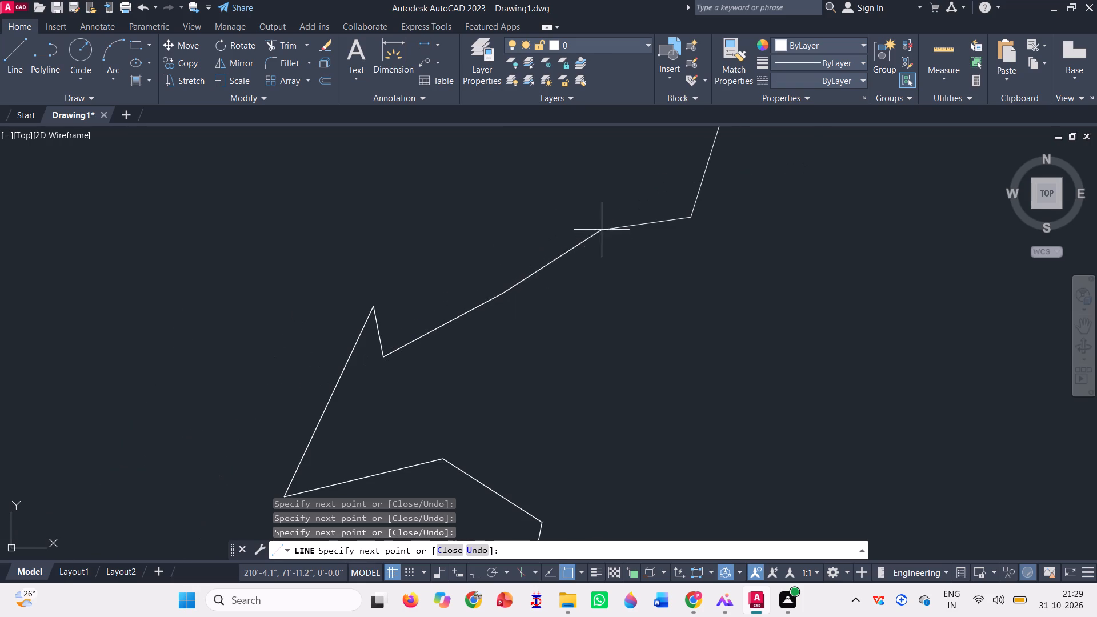
pyautogui.click(599, 231)
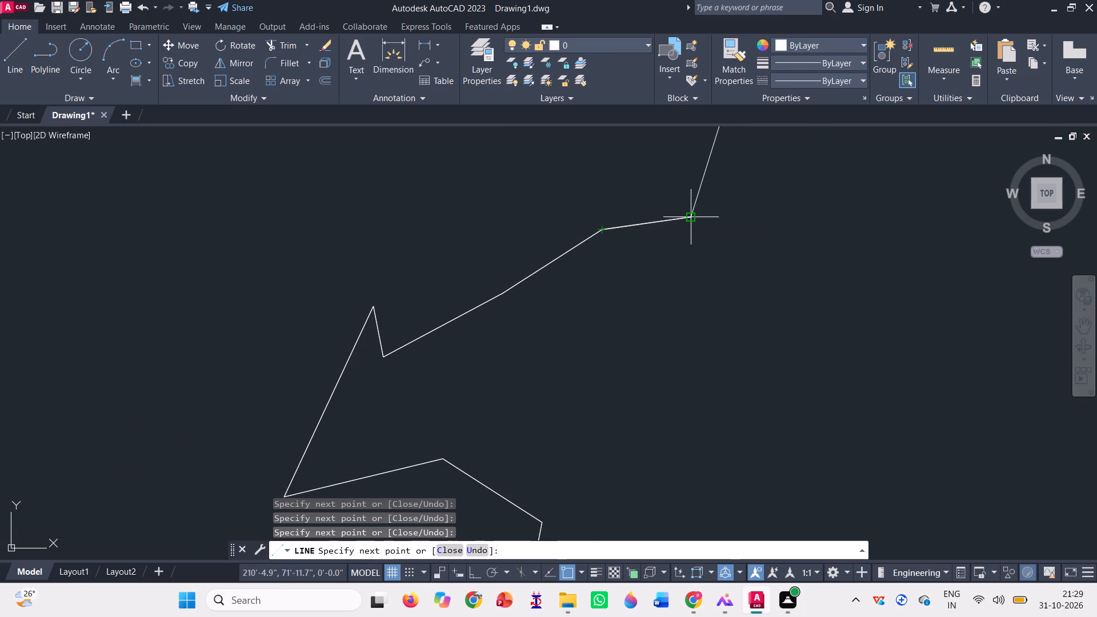
pyautogui.click(691, 219)
# Continue the line trace up around the sharp left-pointing corner and the step above it to the rounded knob's lower-left corner.
pyautogui.scroll(-3, 516, 237)
pyautogui.scroll(1, 566, 205)
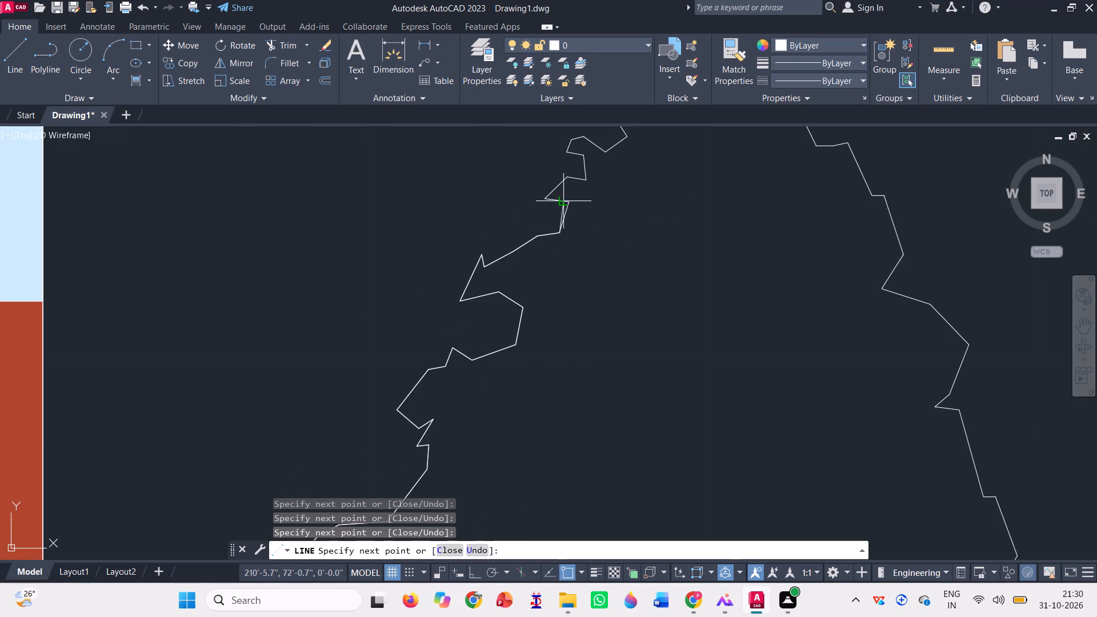
pyautogui.scroll(2, 566, 205)
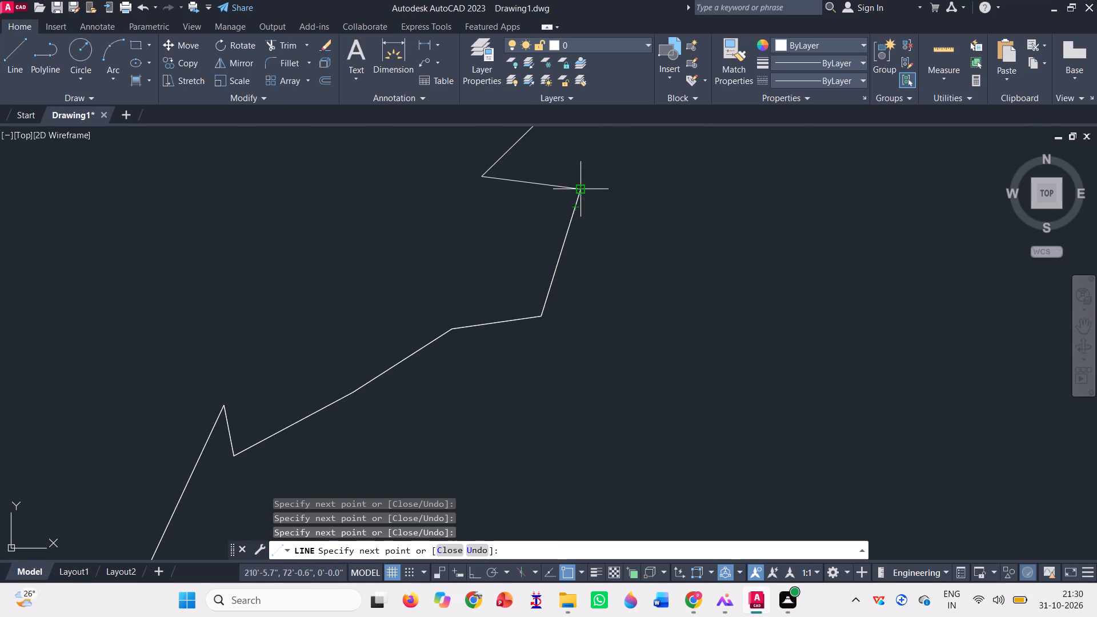
pyautogui.click(579, 191)
pyautogui.click(482, 176)
pyautogui.scroll(-1, 476, 258)
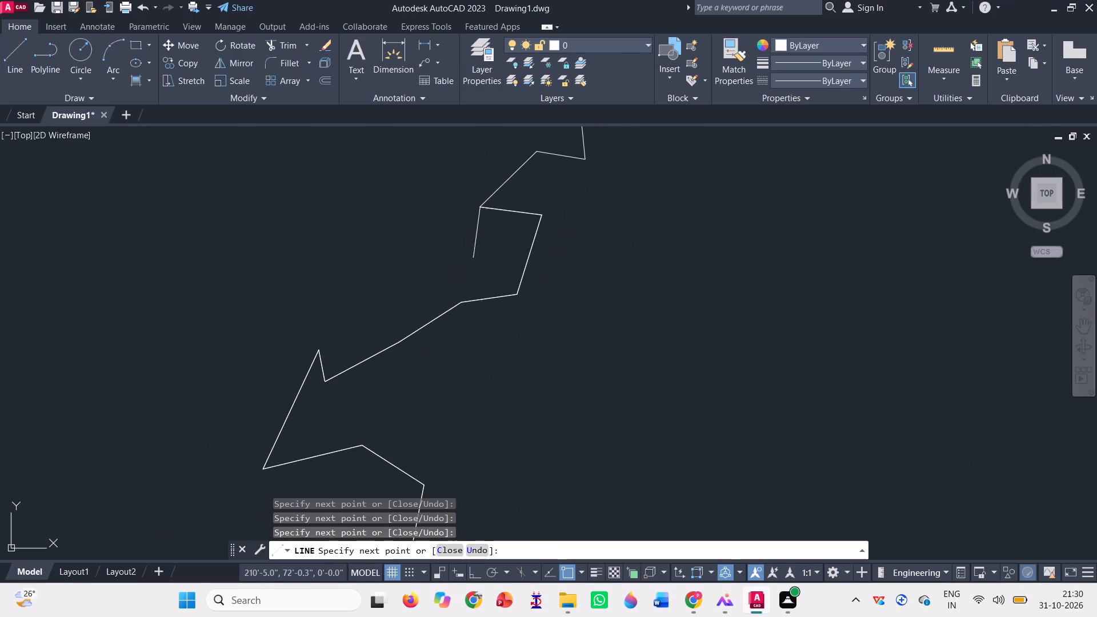
pyautogui.click(538, 154)
pyautogui.scroll(-2, 526, 242)
pyautogui.scroll(3, 547, 178)
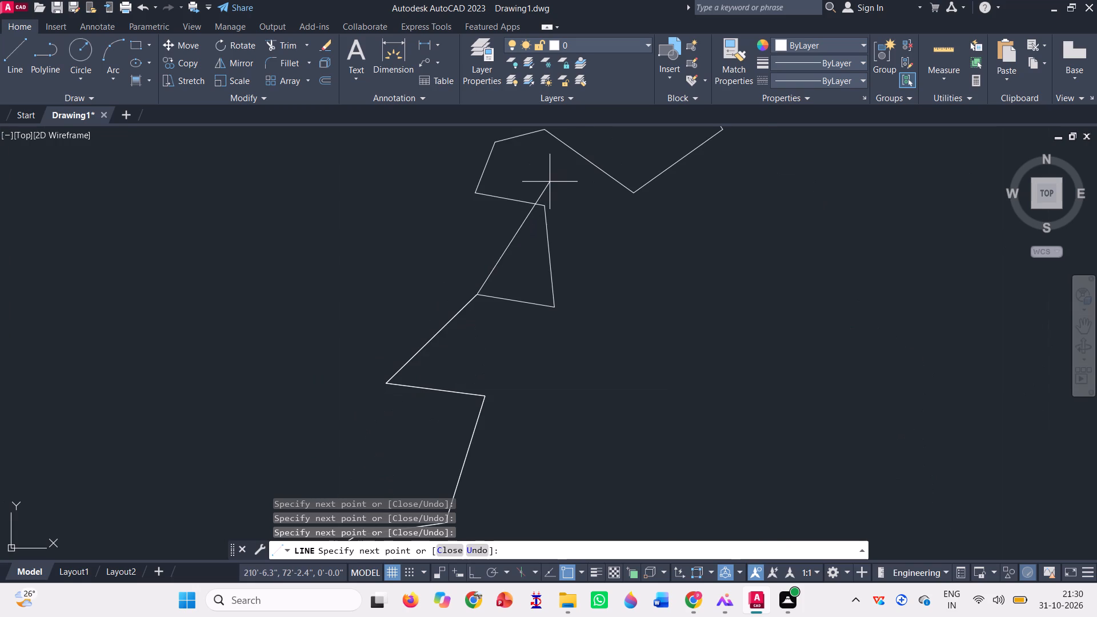
pyautogui.click(554, 305)
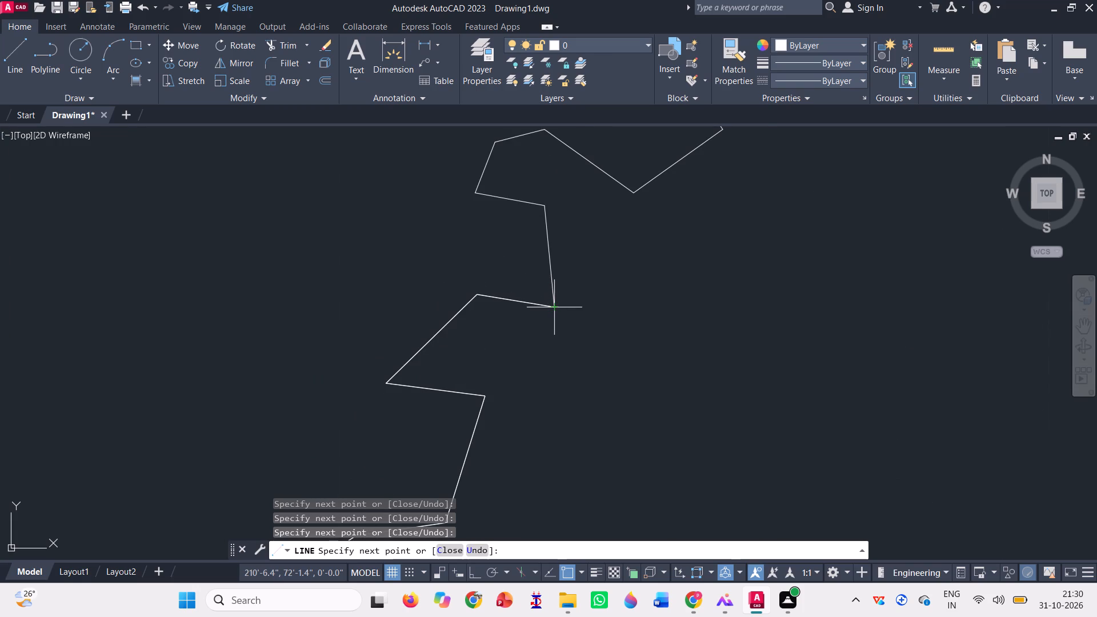
pyautogui.click(546, 210)
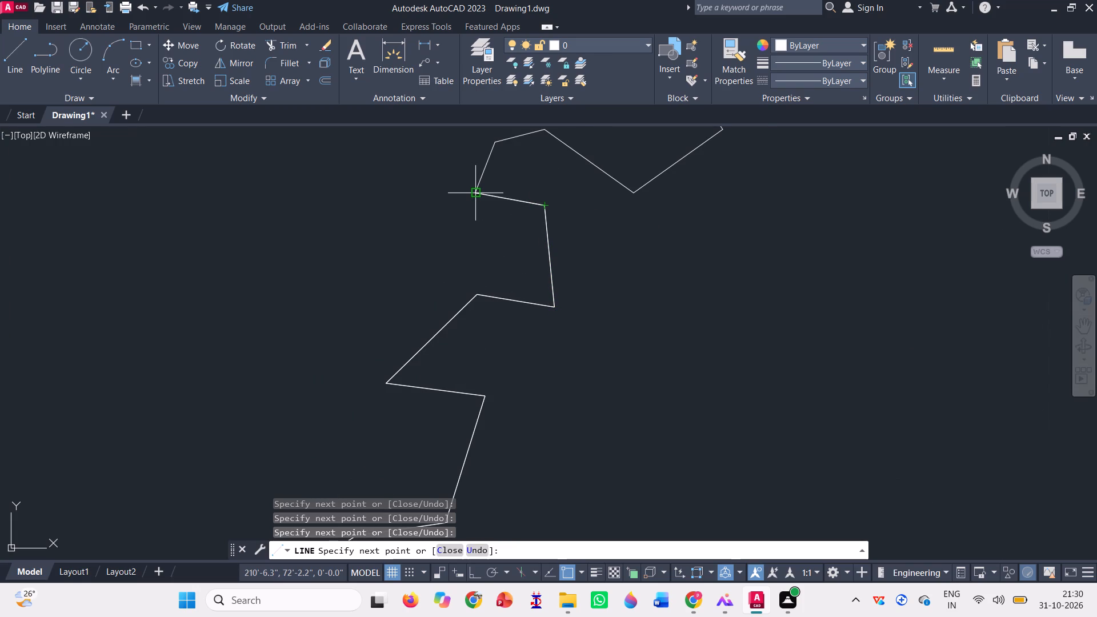
pyautogui.click(477, 197)
# Continue the line trace over the small knob and through the V-shaped notch to the corner at its right.
pyautogui.scroll(-1, 429, 264)
pyautogui.scroll(2, 479, 199)
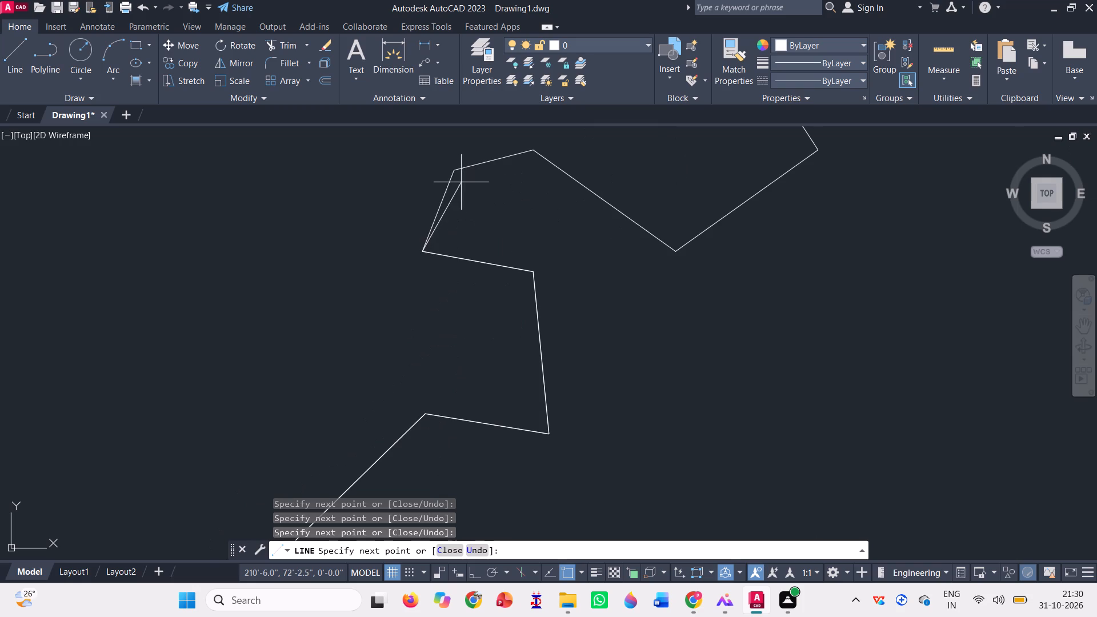
pyautogui.click(456, 169)
pyautogui.click(534, 150)
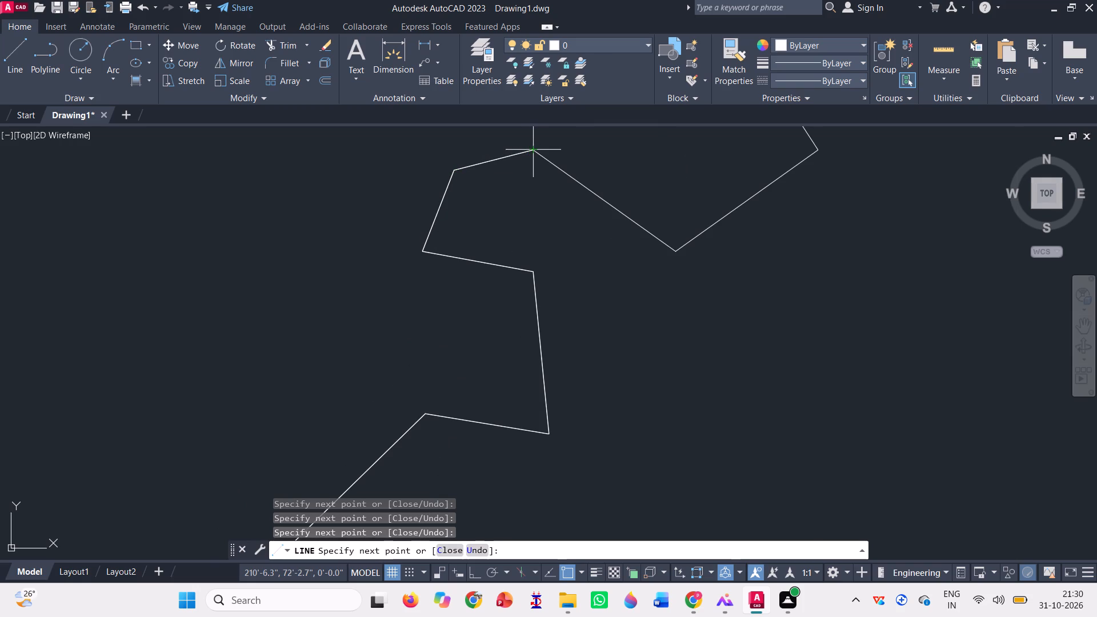
pyautogui.click(677, 255)
pyautogui.scroll(-1, 571, 315)
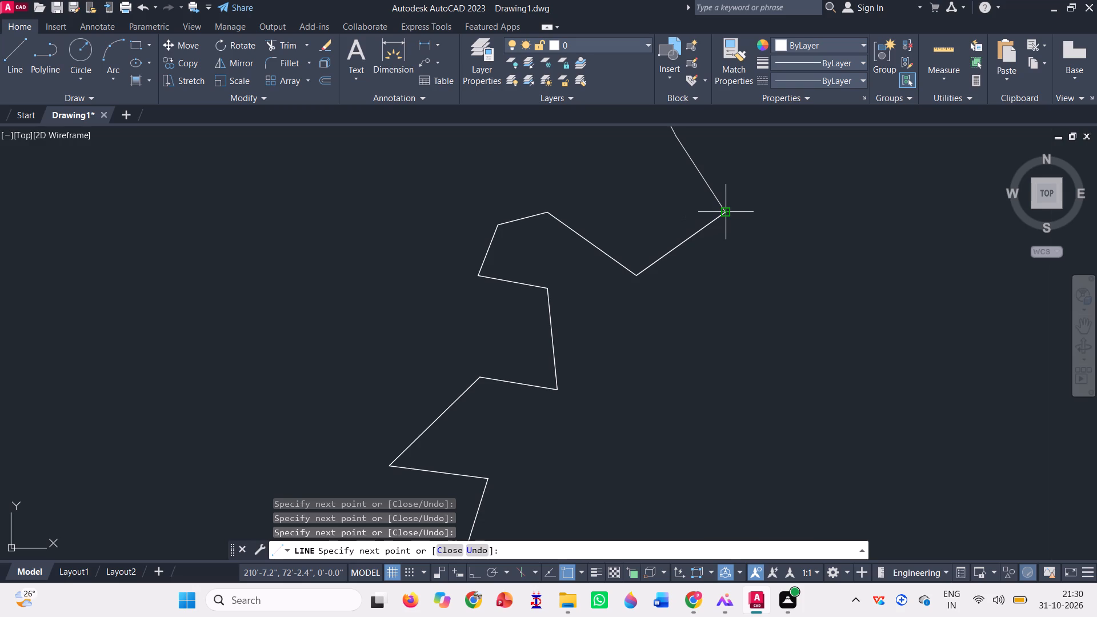
pyautogui.click(726, 213)
# Continue the line trace around the next left-pointing corner, up the short vertical edge and long slope to the small peak.
pyautogui.scroll(-3, 562, 318)
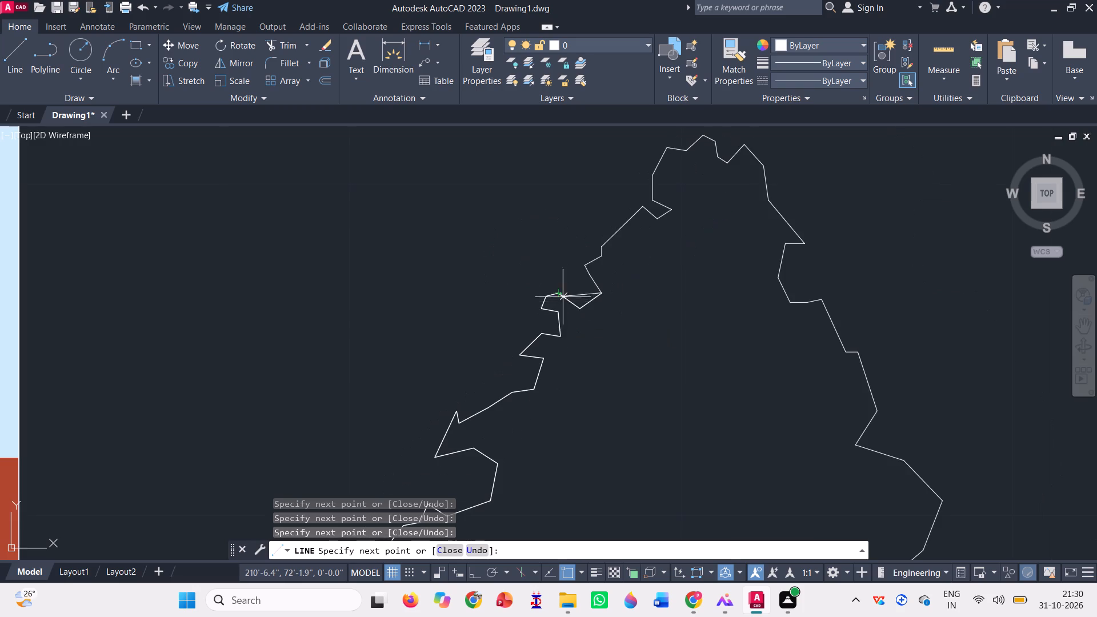
pyautogui.scroll(1, 596, 246)
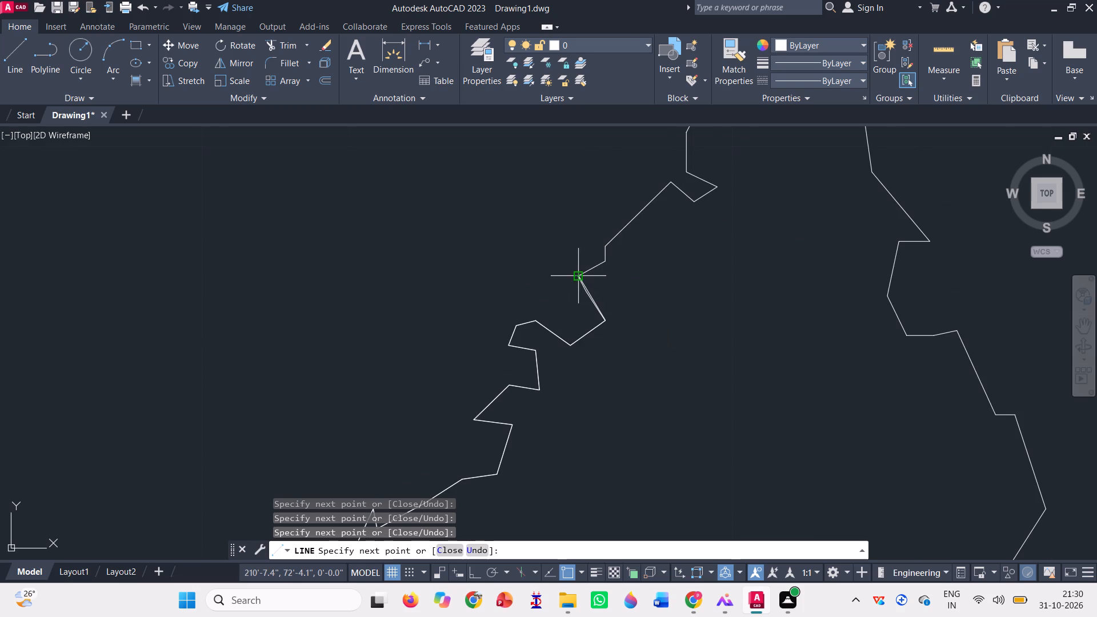
pyautogui.click(575, 273)
pyautogui.scroll(2, 614, 258)
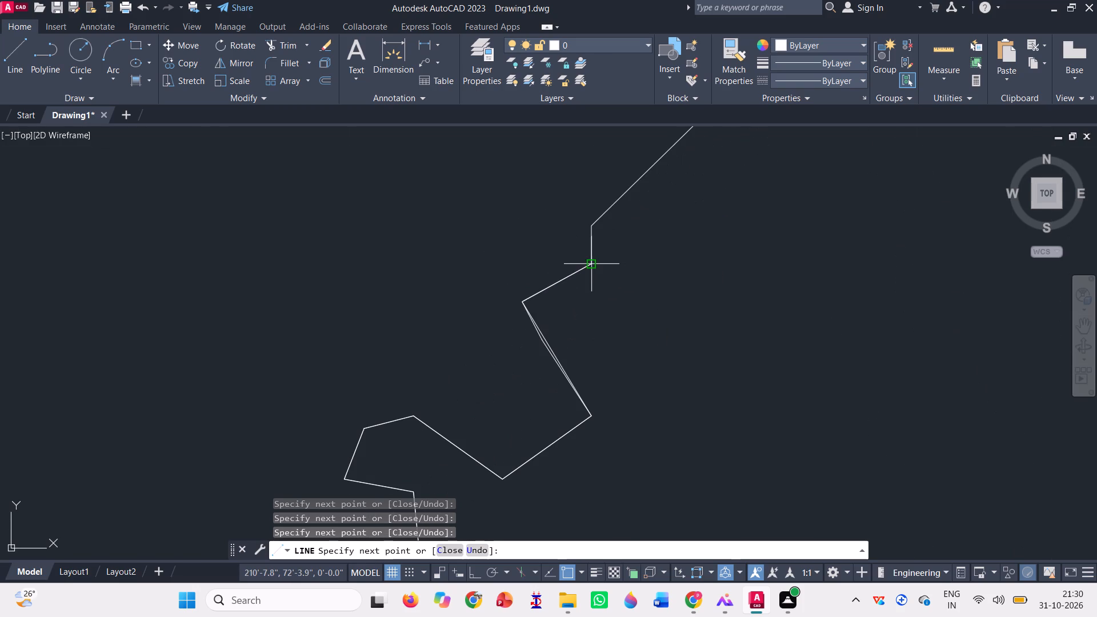
pyautogui.click(591, 266)
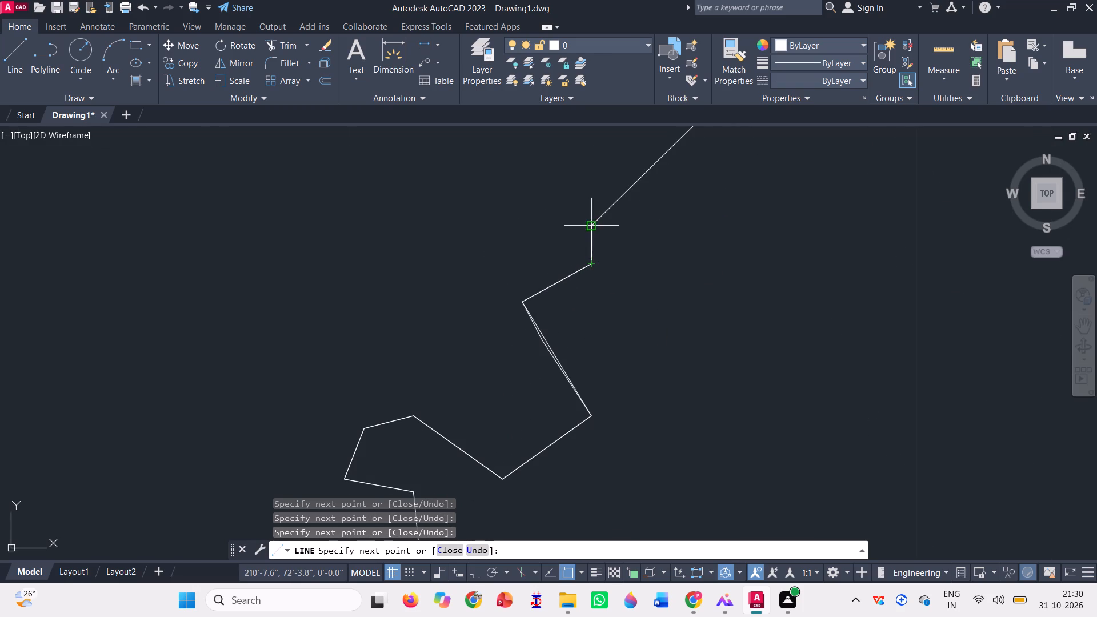
pyautogui.click(590, 223)
pyautogui.scroll(-2, 514, 316)
pyautogui.scroll(2, 604, 213)
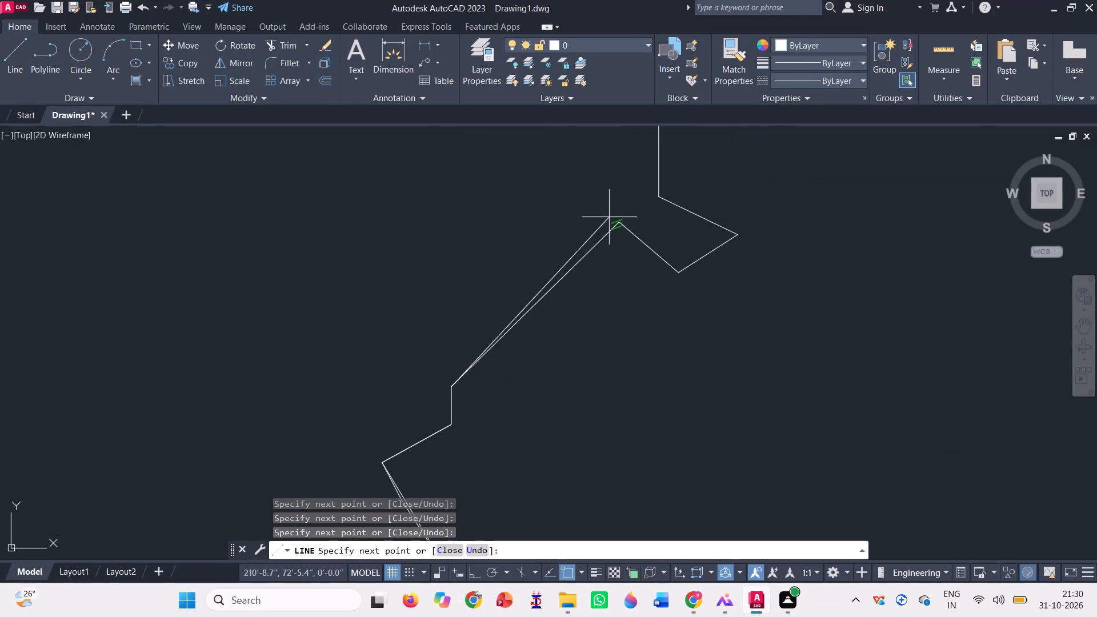
pyautogui.click(619, 222)
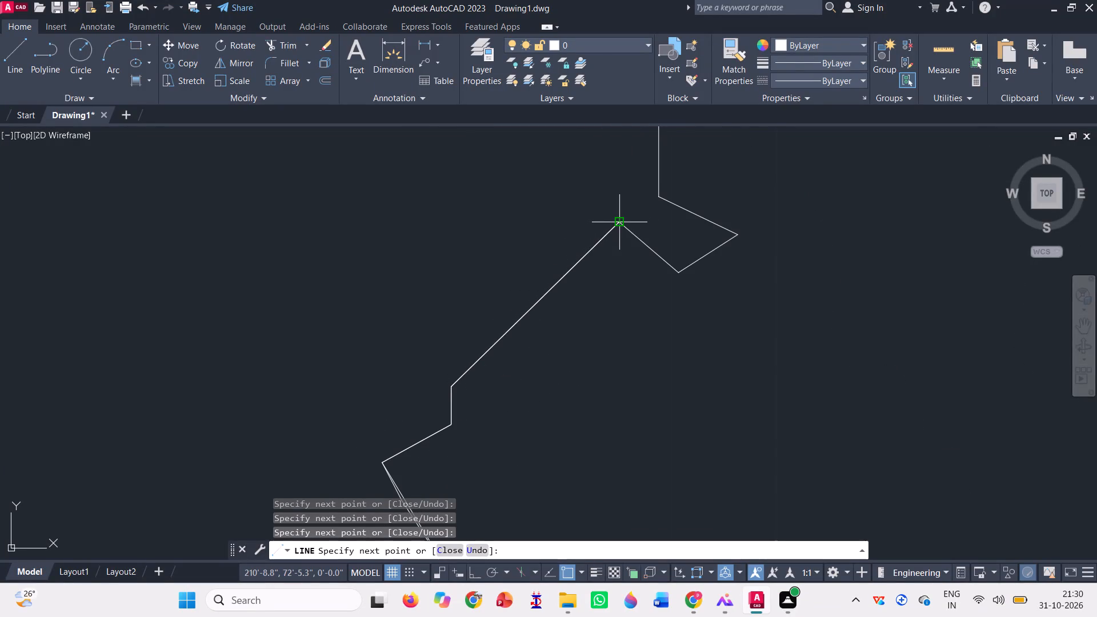
# Continue the line trace through the notch below the treetop and up the vertical edge to the crown's upper-left corner.
pyautogui.click(681, 269)
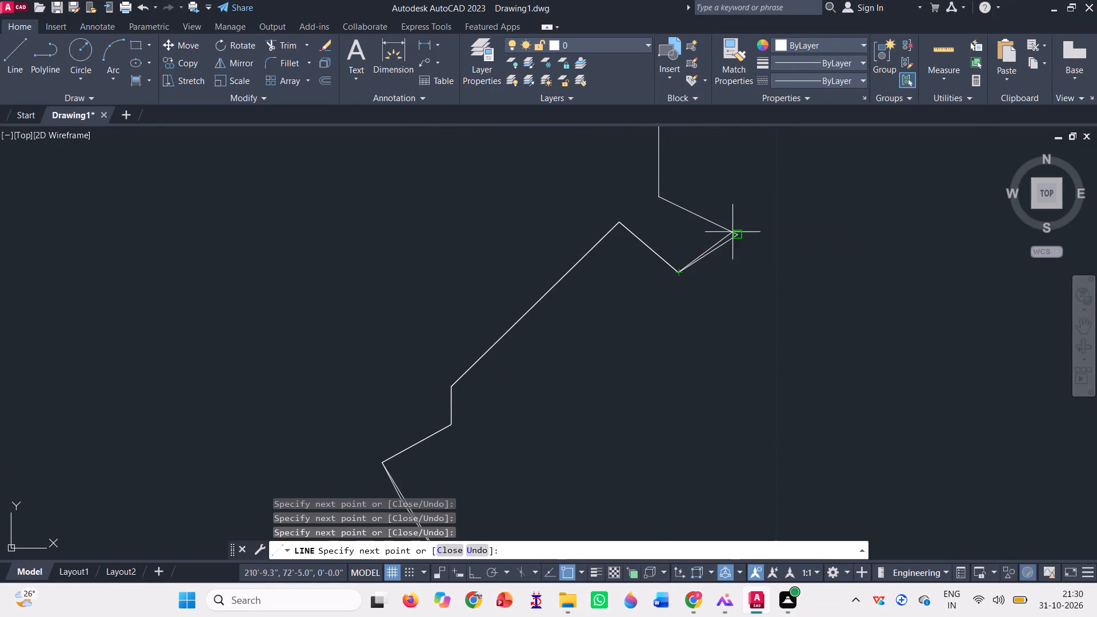
pyautogui.click(736, 238)
pyautogui.click(661, 198)
pyautogui.scroll(-2, 541, 337)
pyautogui.scroll(1, 586, 233)
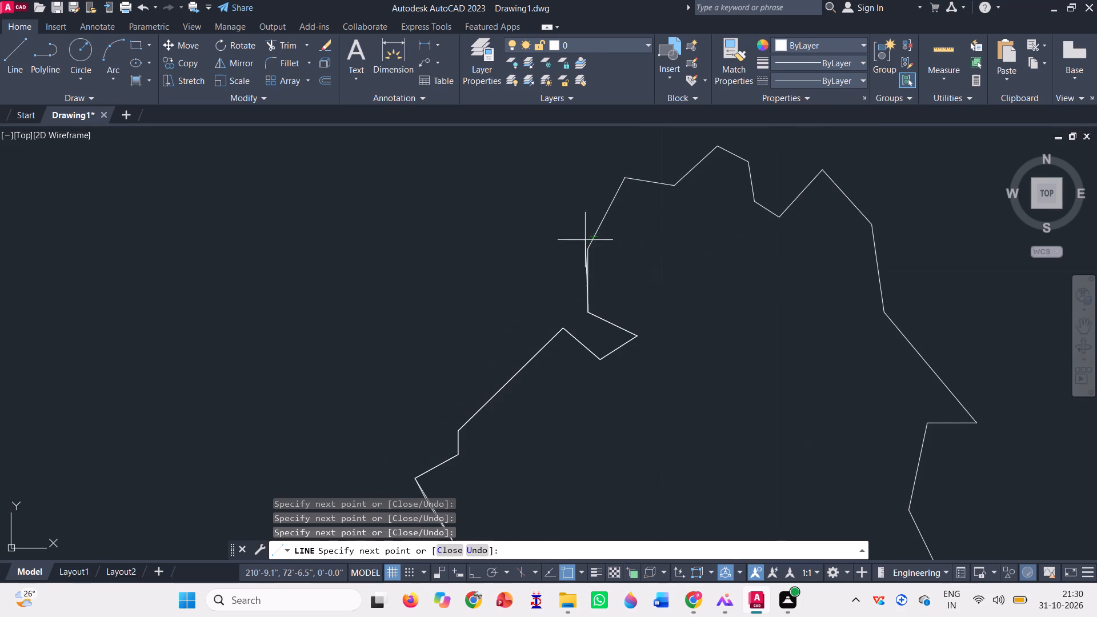
pyautogui.click(587, 249)
pyautogui.click(624, 178)
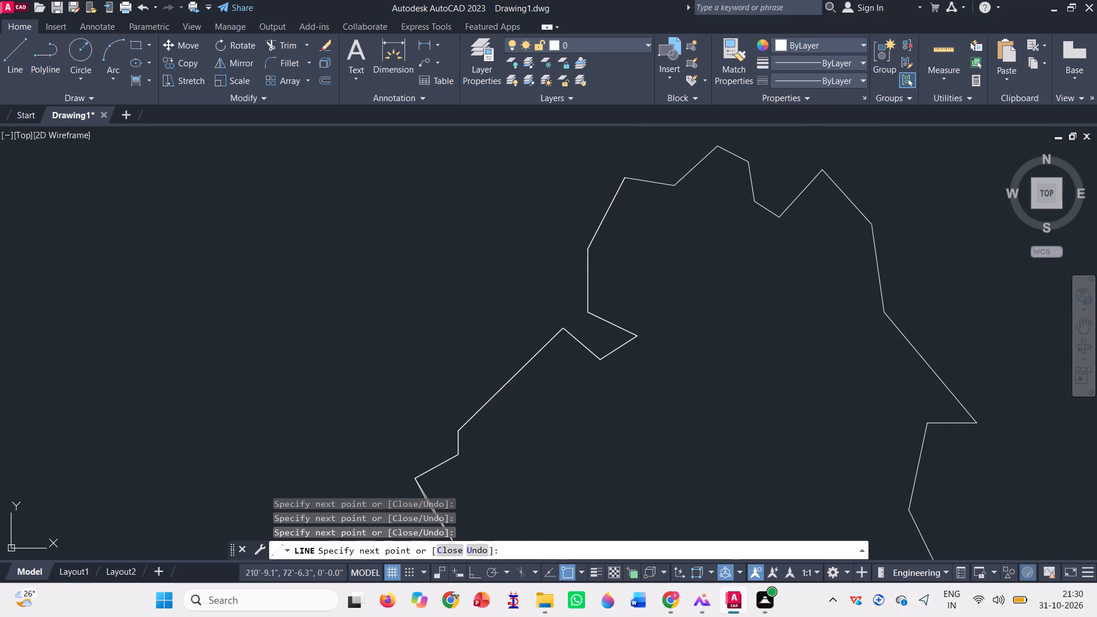
# Continue the line trace across the crown's two peaks and the dip between them to its right shoulder.
pyautogui.click(676, 189)
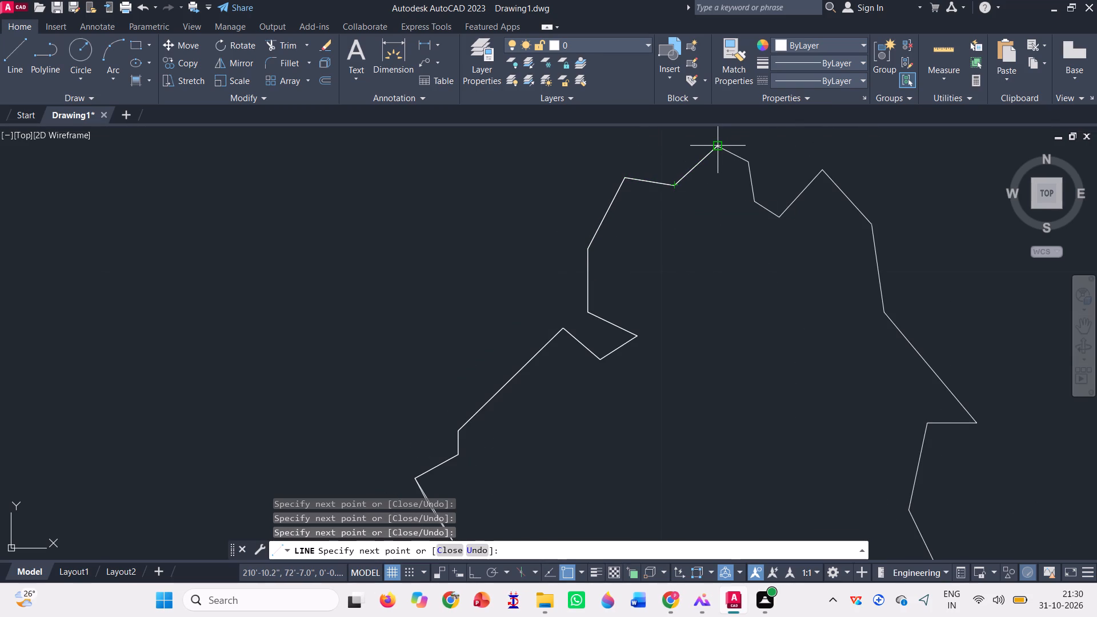
pyautogui.click(716, 143)
pyautogui.click(747, 165)
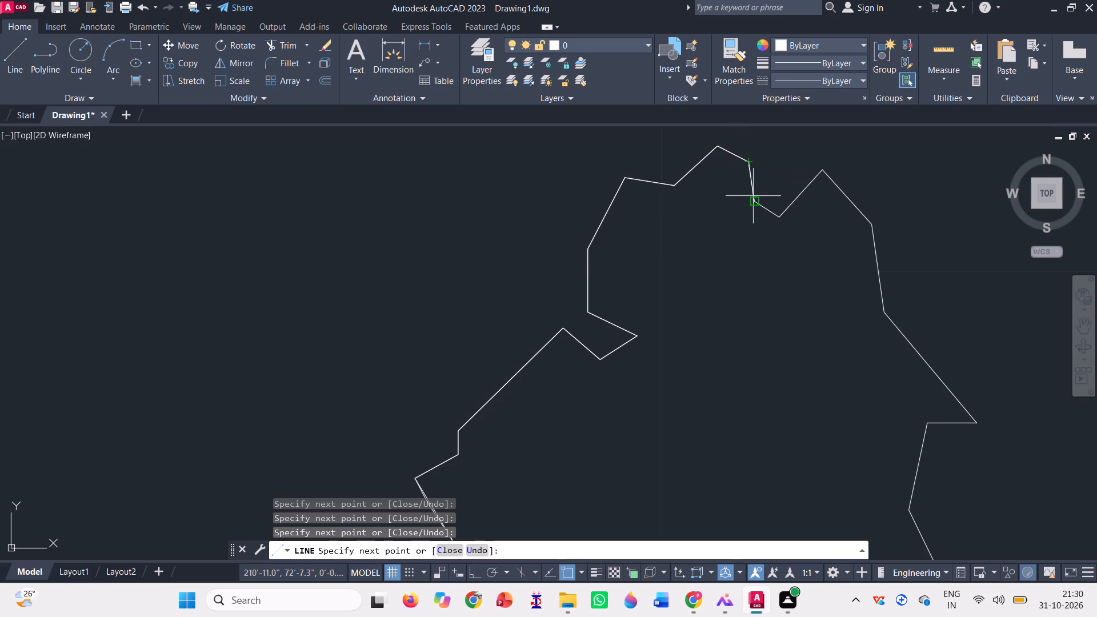
pyautogui.click(754, 204)
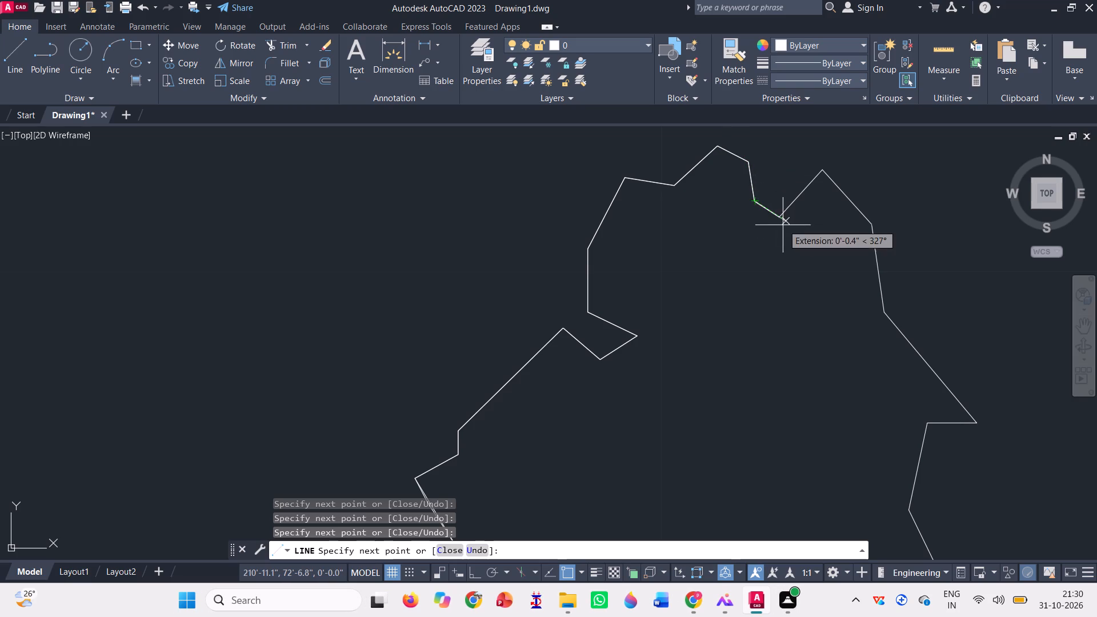
pyautogui.click(781, 218)
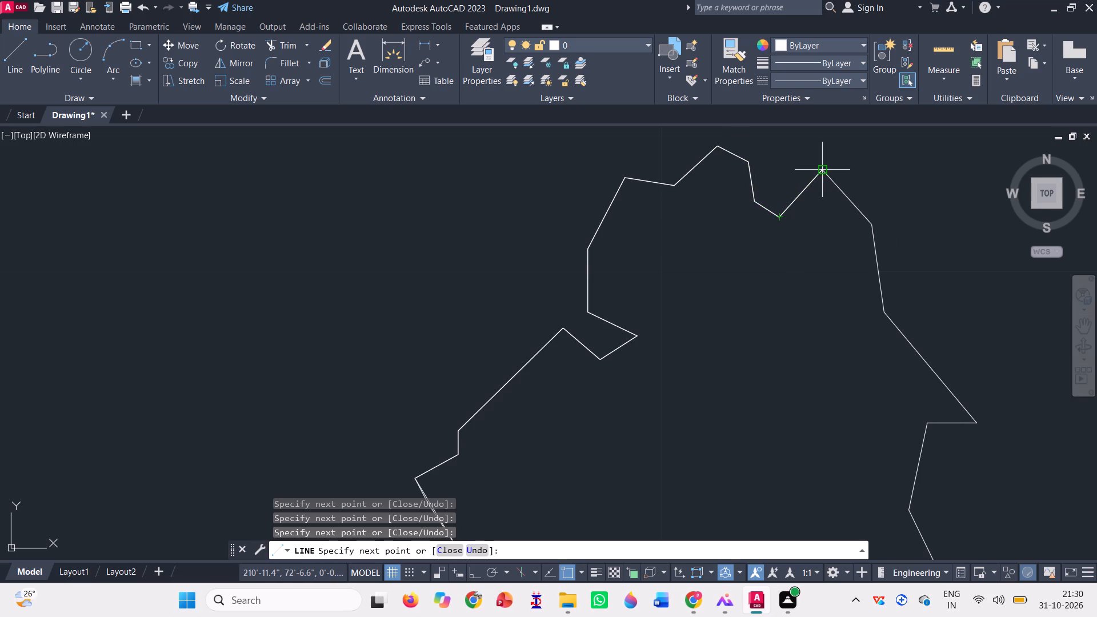
pyautogui.click(820, 172)
pyautogui.click(873, 225)
# Continue the line trace down the outline's right side to the sharp right-pointing corner and back along its horizontal edge.
pyautogui.scroll(-1, 719, 216)
pyautogui.scroll(2, 820, 265)
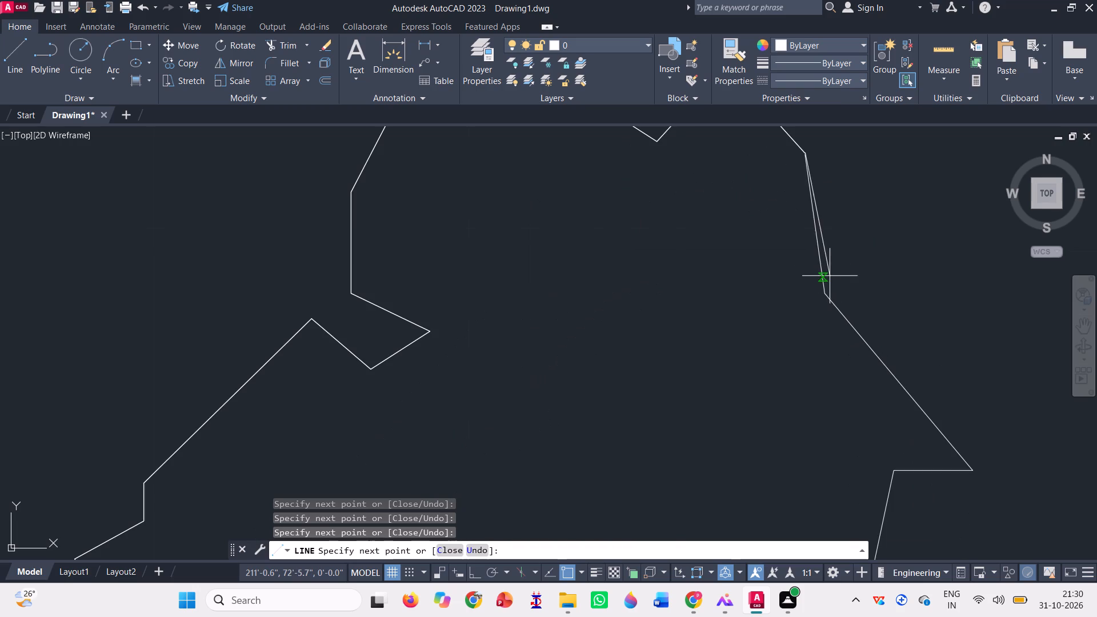
pyautogui.click(823, 292)
pyautogui.scroll(-4, 683, 249)
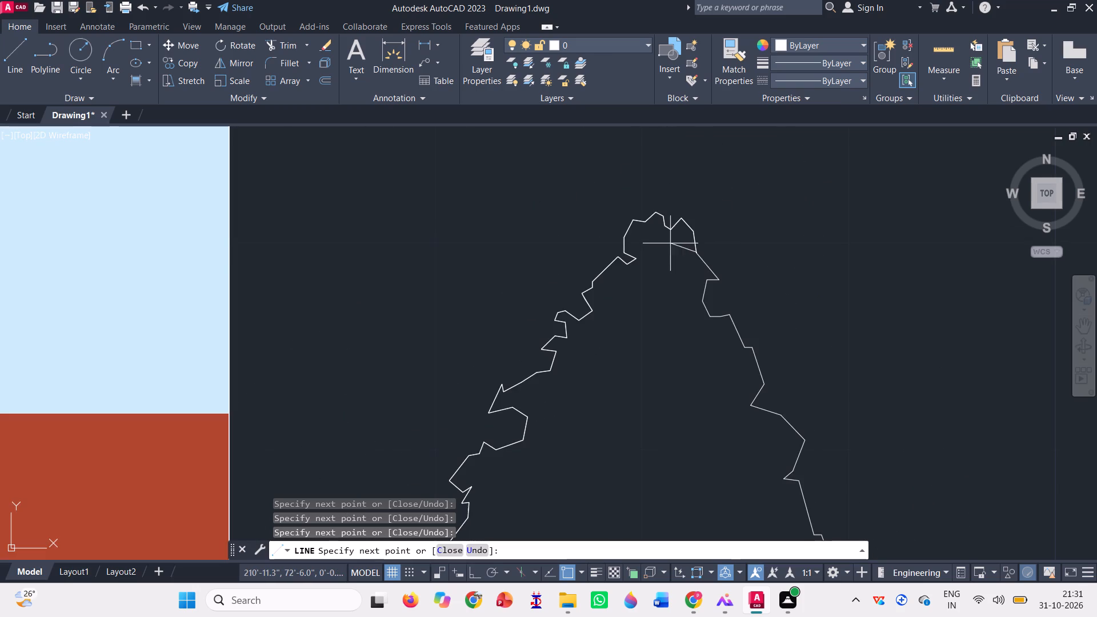
pyautogui.scroll(3, 734, 291)
pyautogui.click(668, 242)
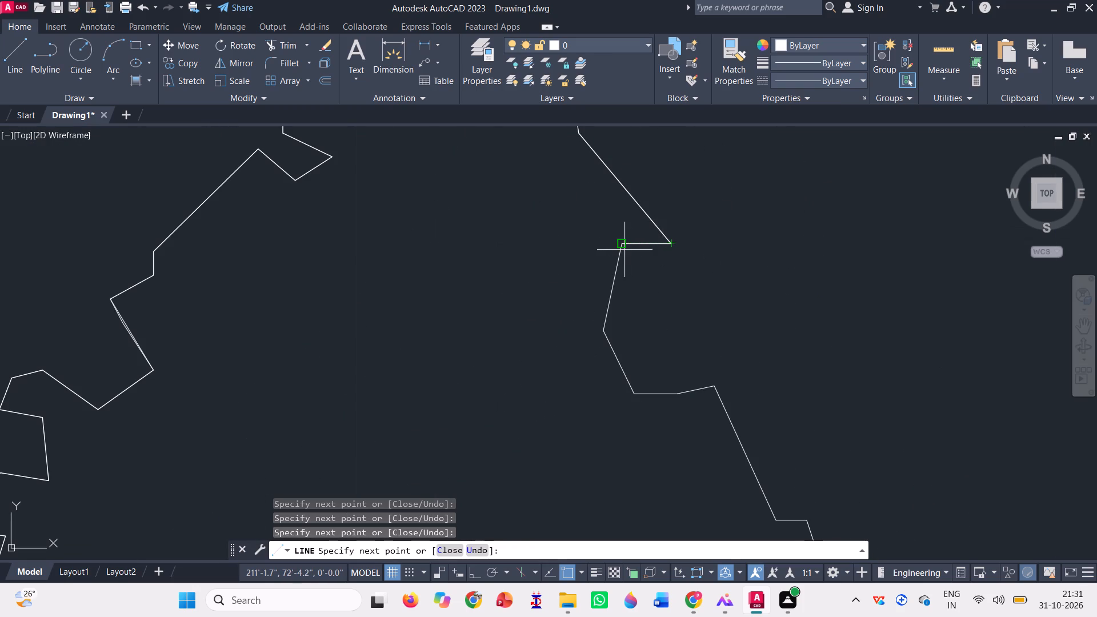
pyautogui.click(623, 243)
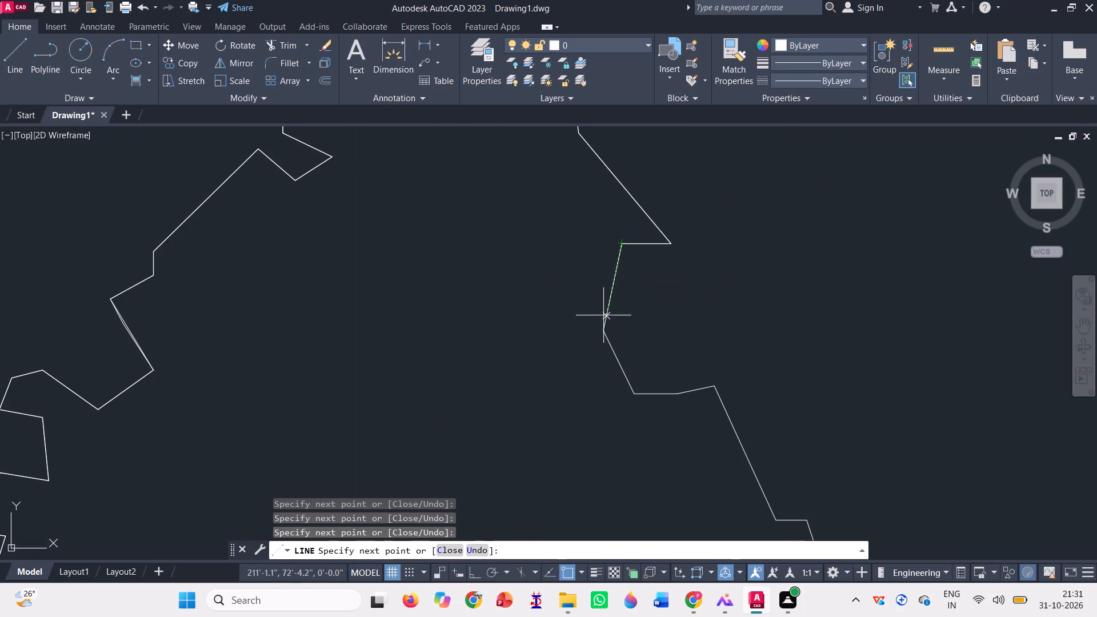
# Continue the line trace around the inward bend, over the slight peak and down the long slope to the next short level edge.
pyautogui.click(600, 328)
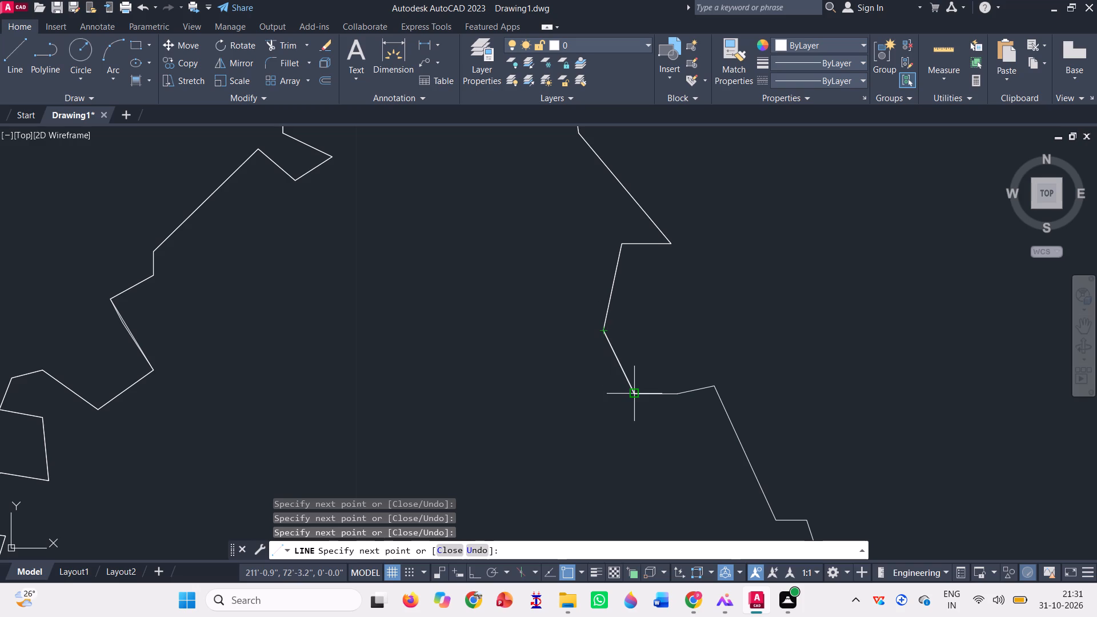
pyautogui.click(632, 391)
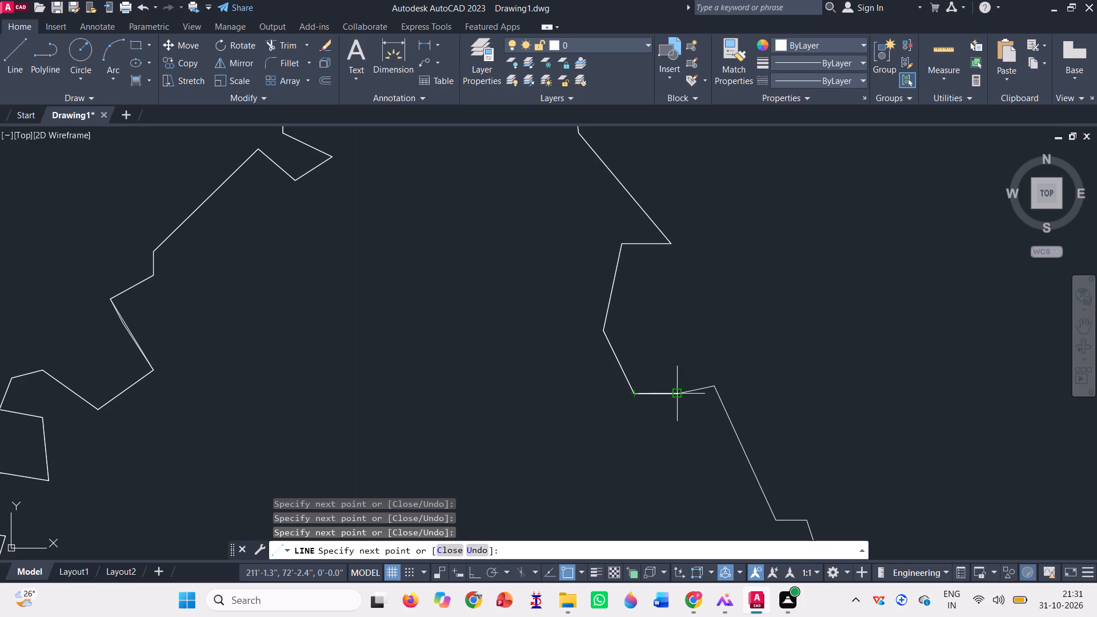
pyautogui.click(673, 394)
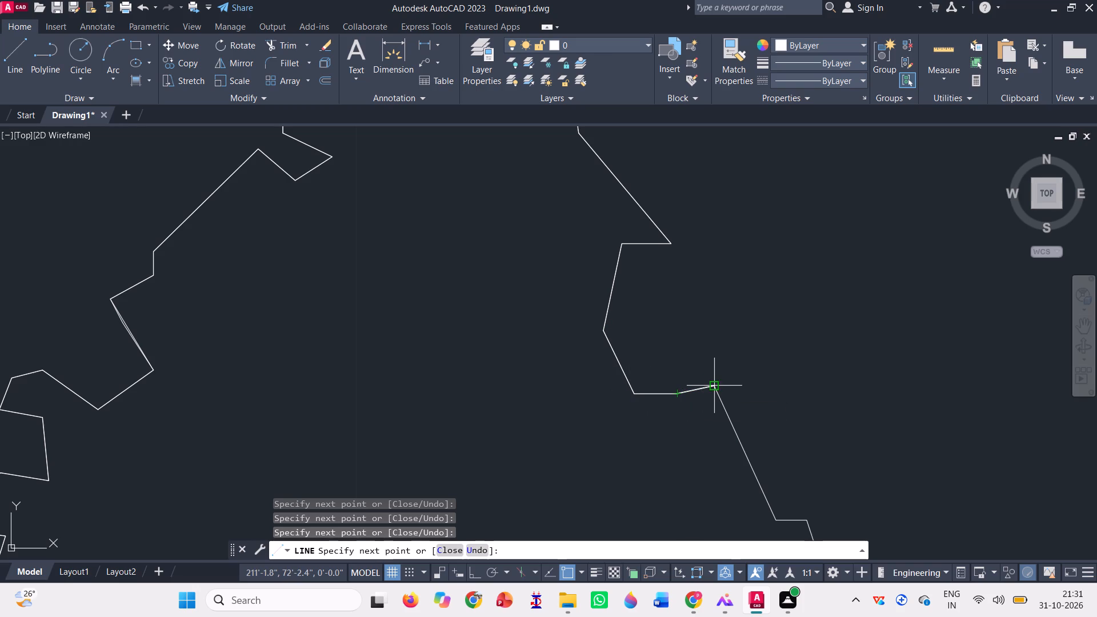
pyautogui.click(713, 390)
pyautogui.scroll(-3, 590, 301)
pyautogui.scroll(3, 646, 357)
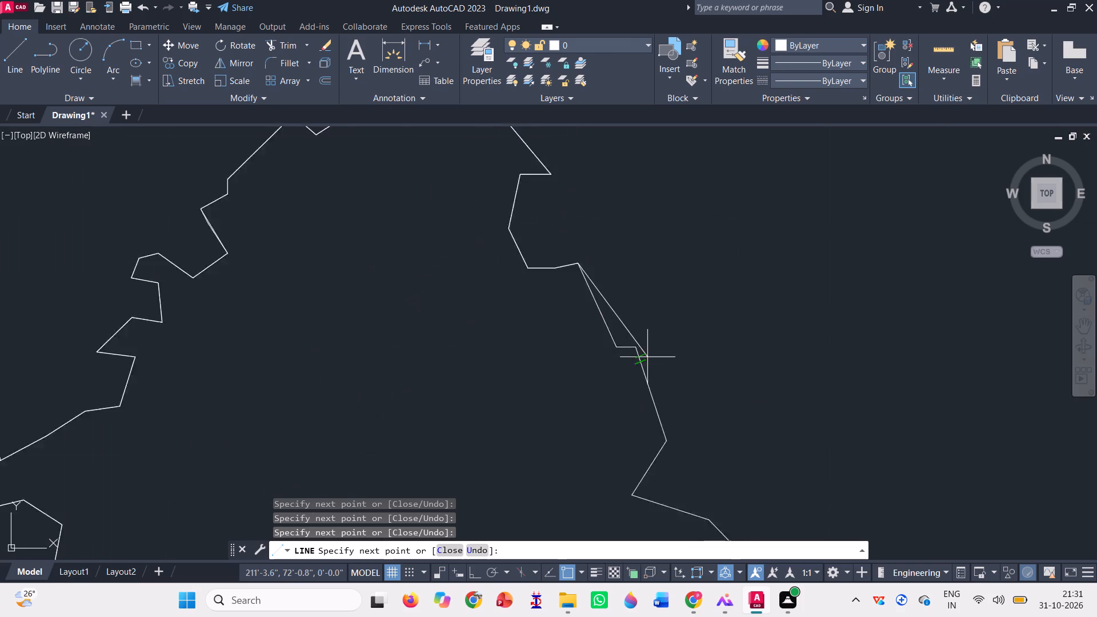
pyautogui.click(600, 343)
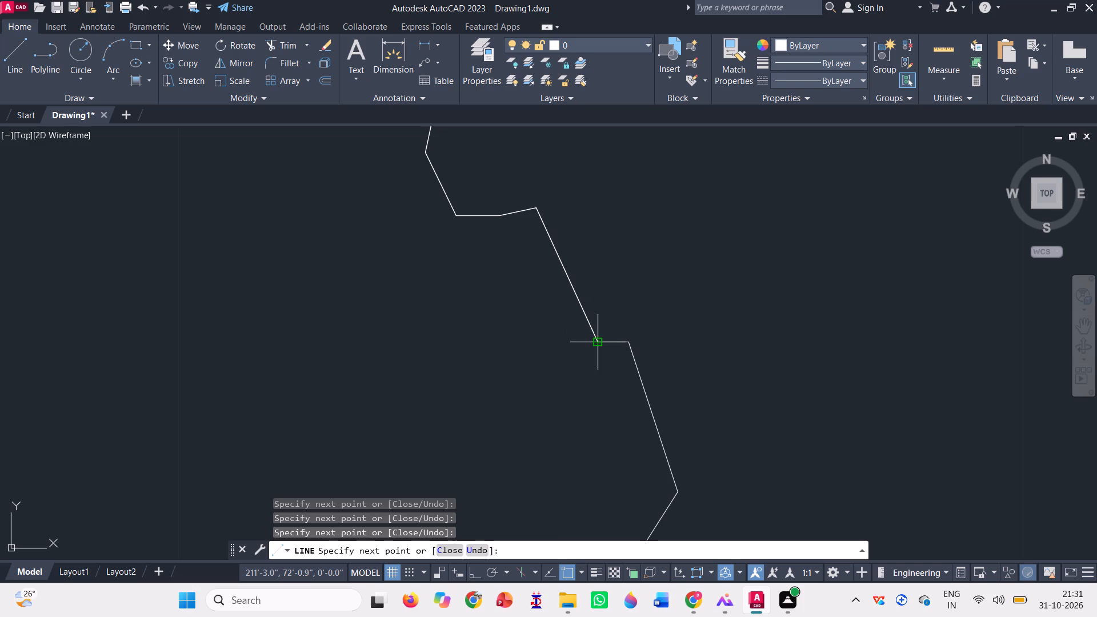
# Continue the line trace along the short level edge, down to the protruding corner and back in to the next inward corner.
pyautogui.click(628, 342)
pyautogui.scroll(-2, 577, 291)
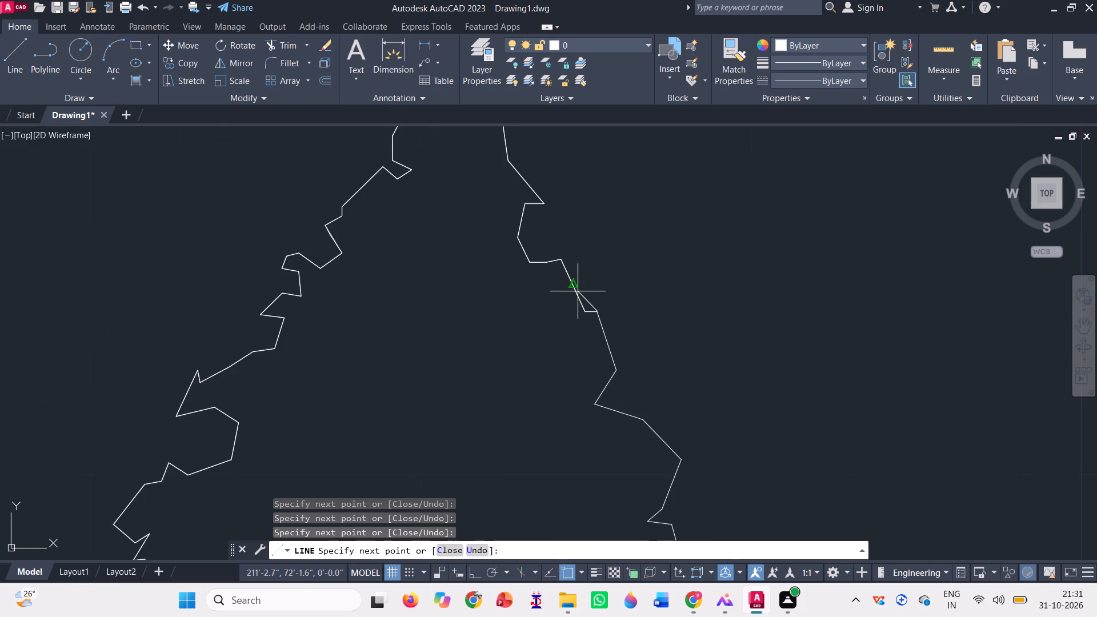
pyautogui.scroll(2, 630, 386)
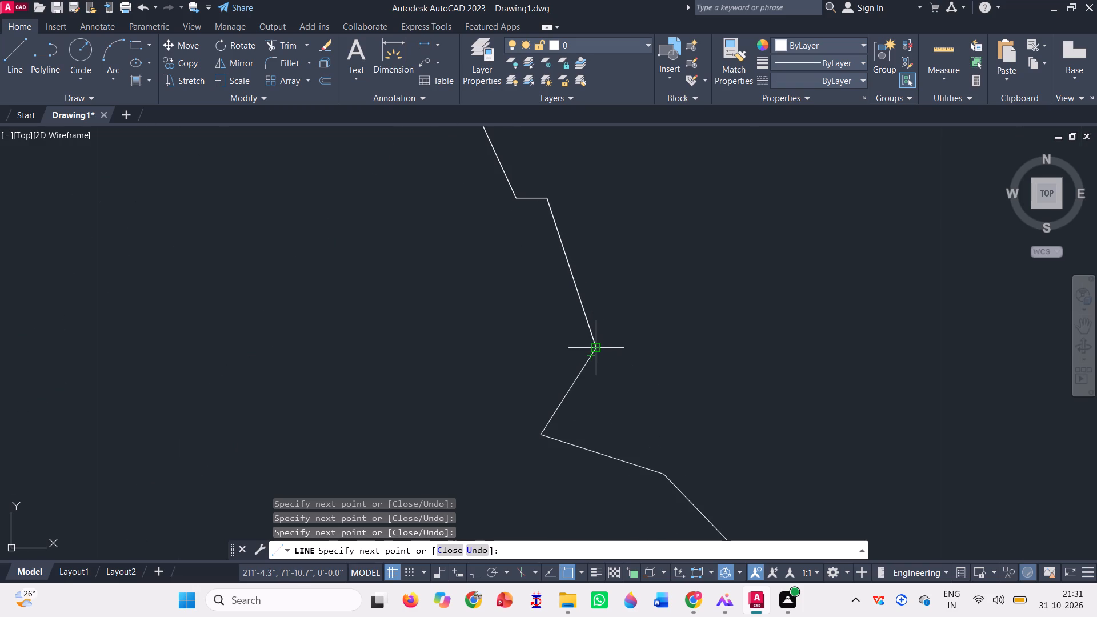
pyautogui.click(598, 348)
pyautogui.scroll(-1, 595, 340)
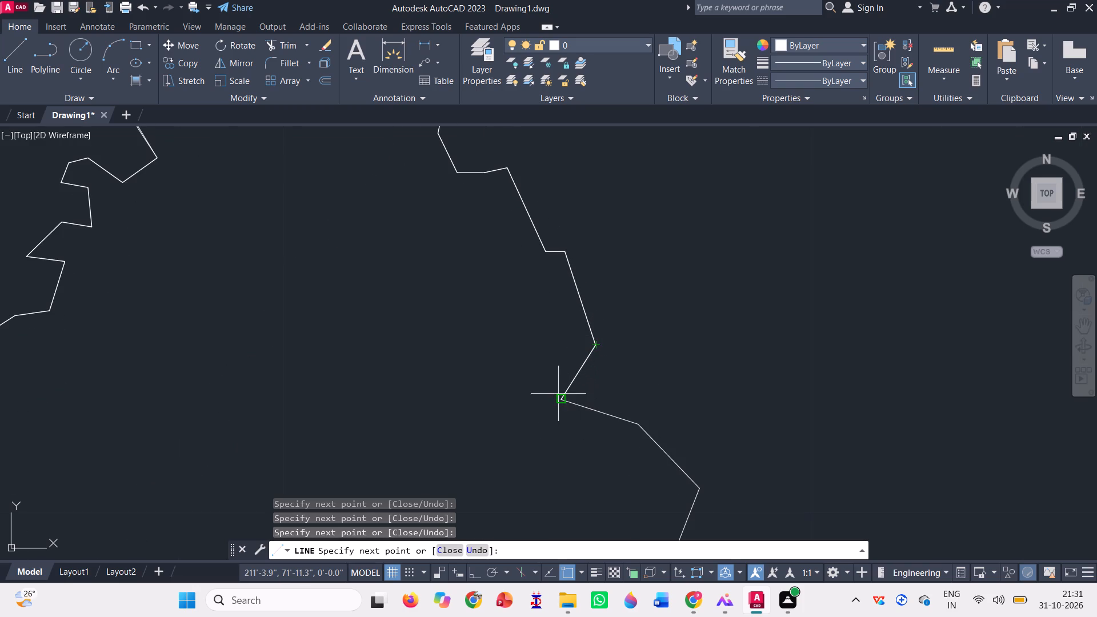
pyautogui.click(562, 398)
# Continue the line trace around the wide bulge and through the small notch beneath it to the notch's outer corner.
pyautogui.click(641, 421)
pyautogui.scroll(-1, 560, 368)
pyautogui.scroll(2, 644, 445)
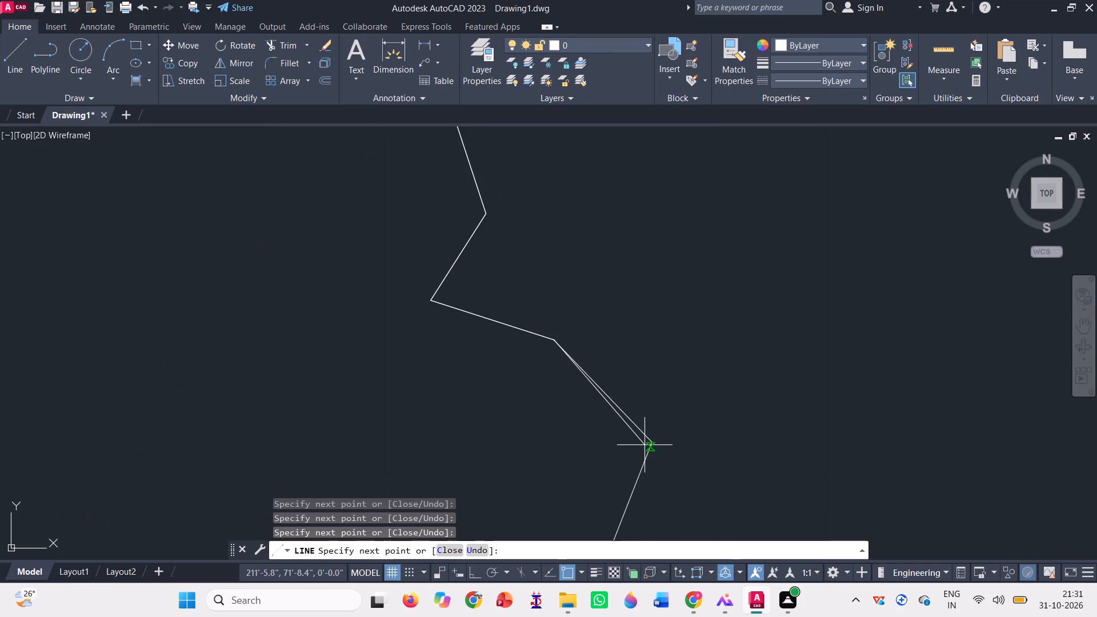
pyautogui.click(651, 439)
pyautogui.scroll(-2, 600, 355)
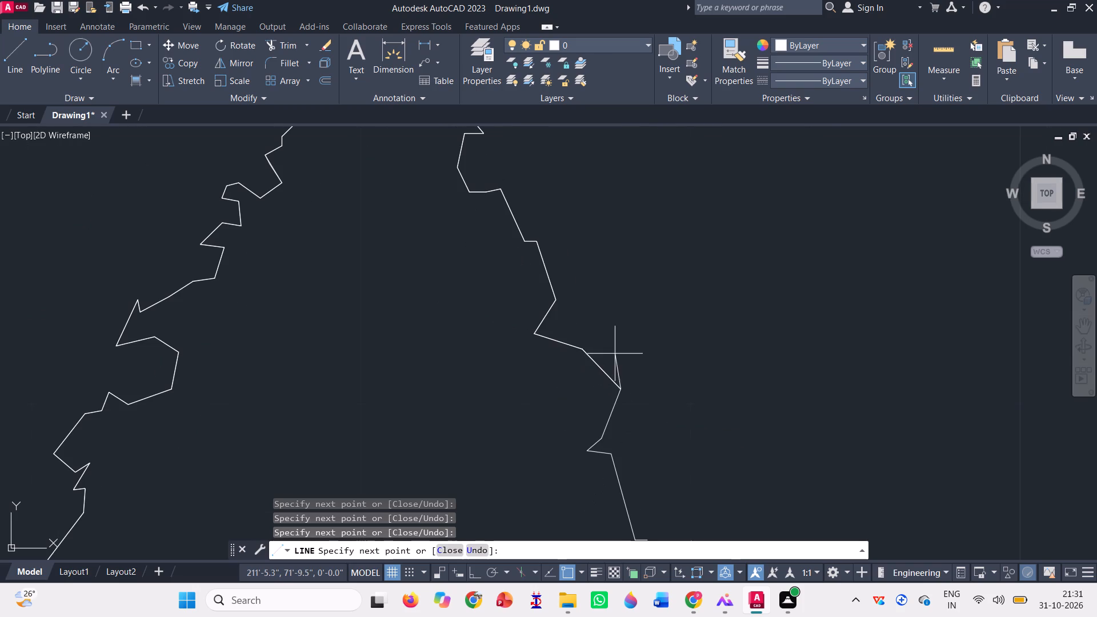
pyautogui.scroll(2, 607, 452)
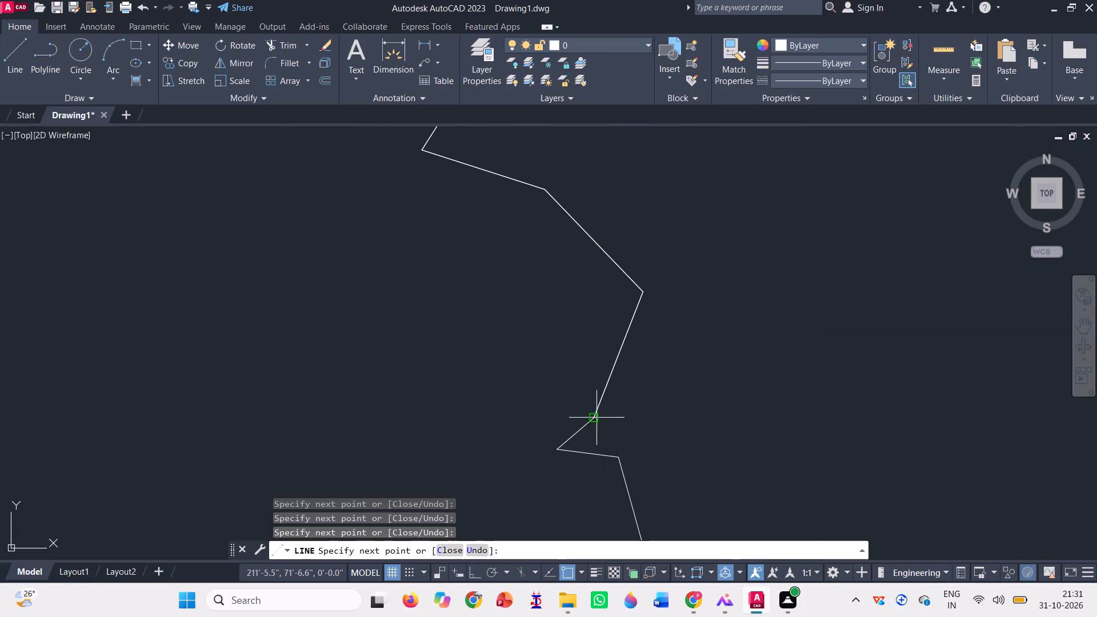
pyautogui.click(596, 418)
pyautogui.click(558, 446)
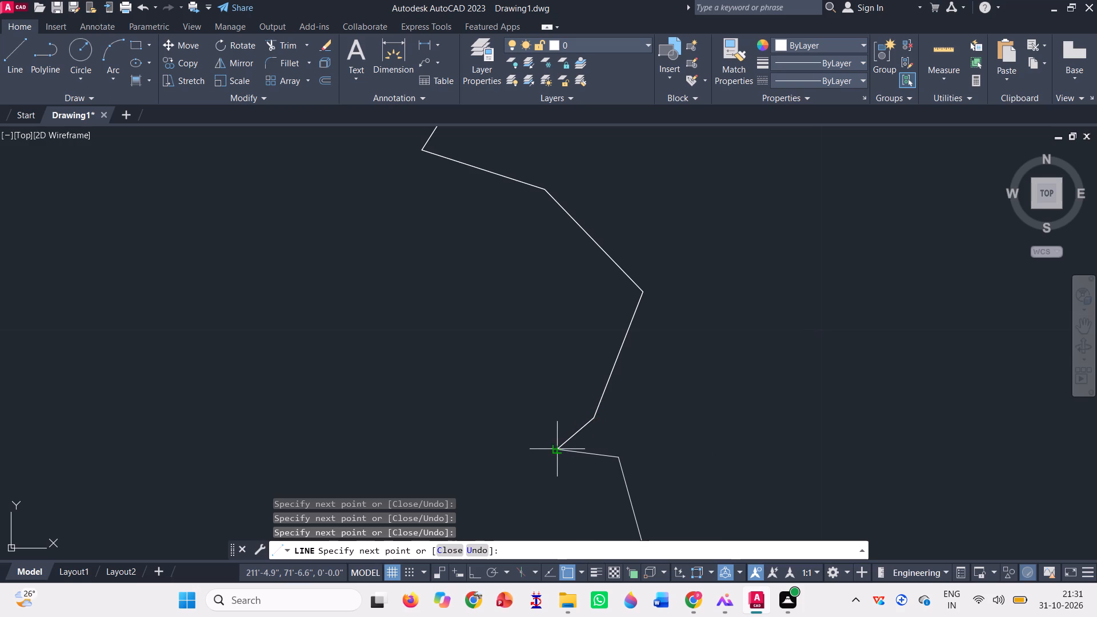
pyautogui.click(620, 454)
# Continue the line trace down the long slope, across the short level edge and around the last corner to the horizontal line.
pyautogui.scroll(-2, 498, 364)
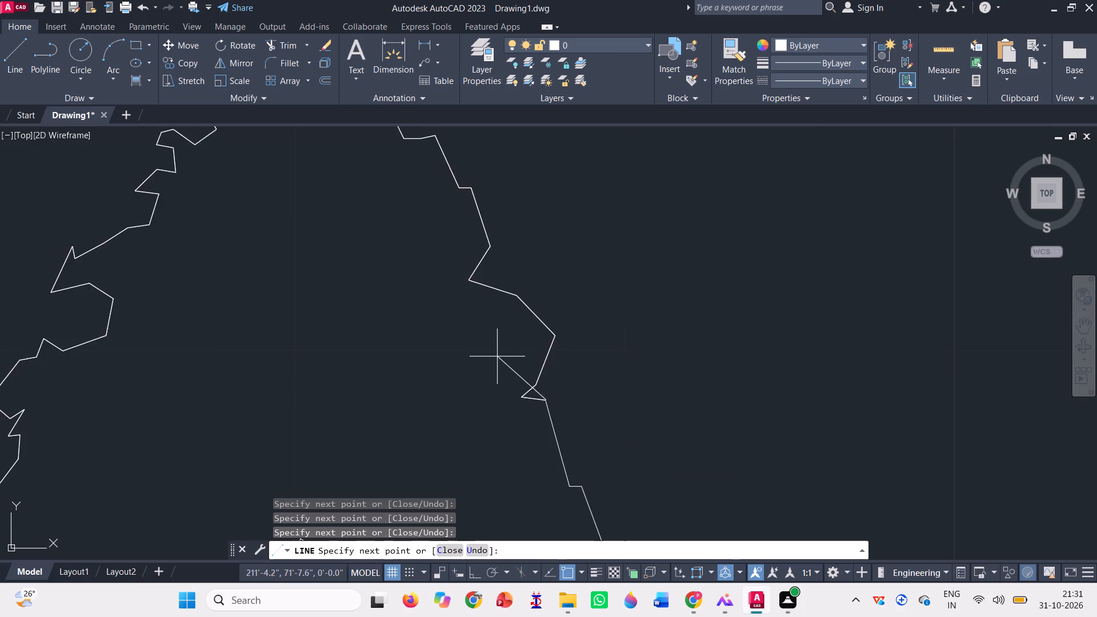
pyautogui.scroll(-1, 494, 343)
pyautogui.scroll(2, 553, 448)
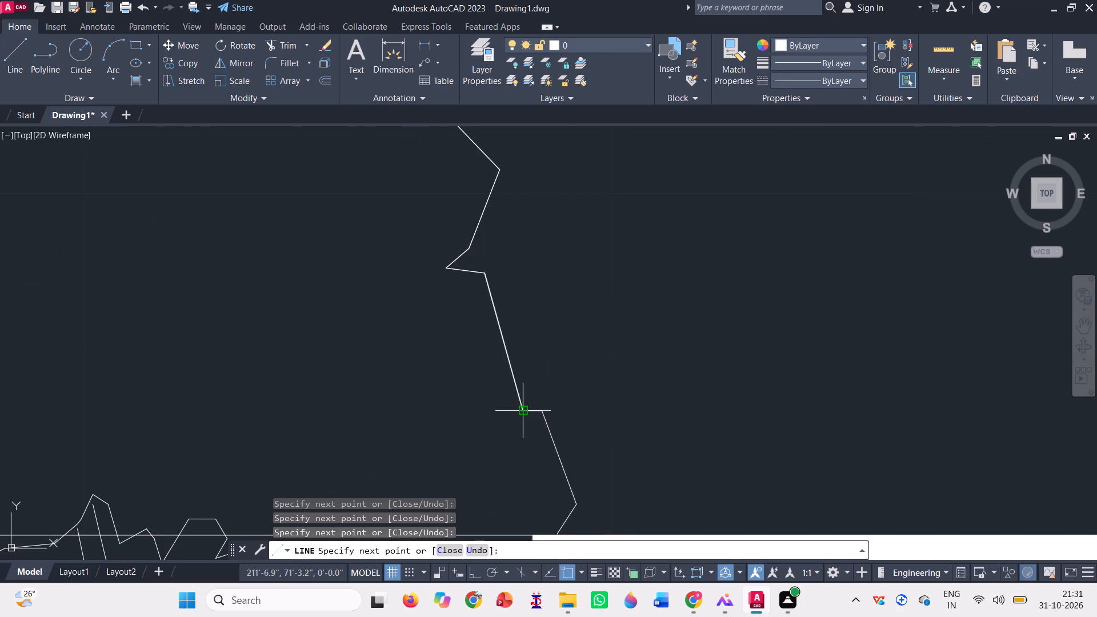
pyautogui.click(522, 411)
pyautogui.click(542, 411)
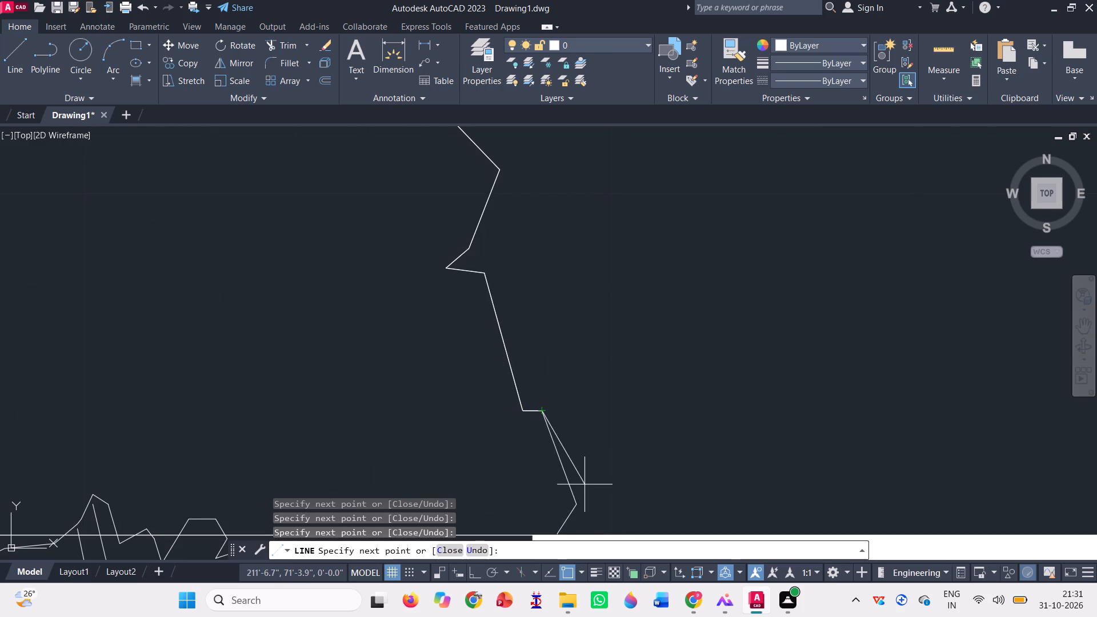
pyautogui.click(579, 503)
pyautogui.scroll(-1, 578, 432)
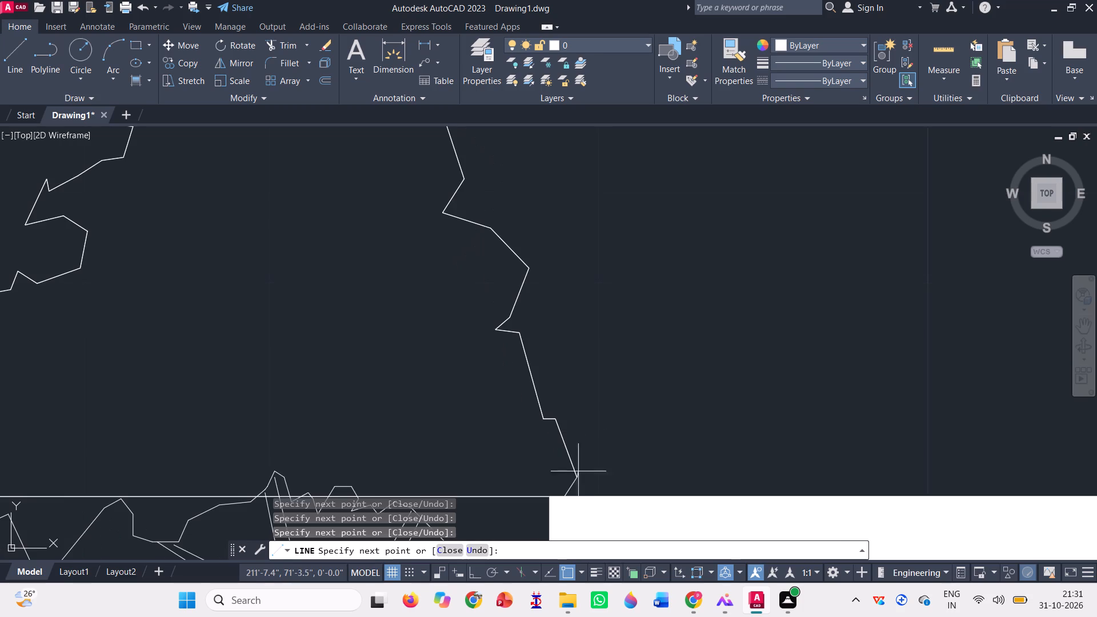
pyautogui.scroll(2, 562, 492)
pyautogui.click(568, 503)
# Continue the line trace down into the white filled block and back across to the foliage's lower edge.
pyautogui.scroll(-2, 624, 440)
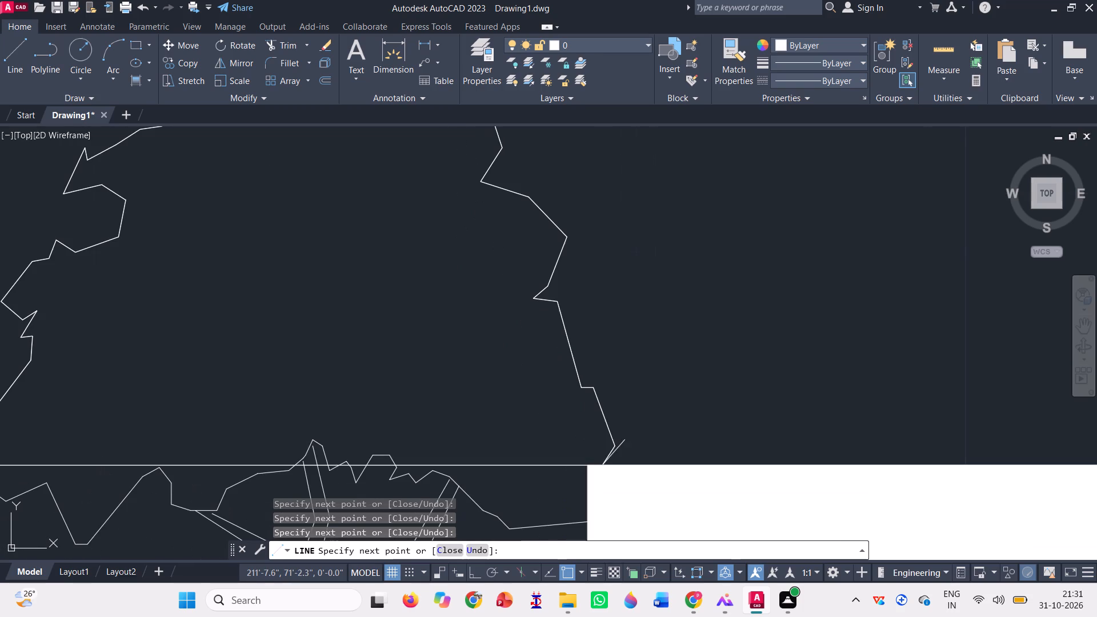
pyautogui.scroll(-3, 580, 403)
pyautogui.scroll(3, 571, 455)
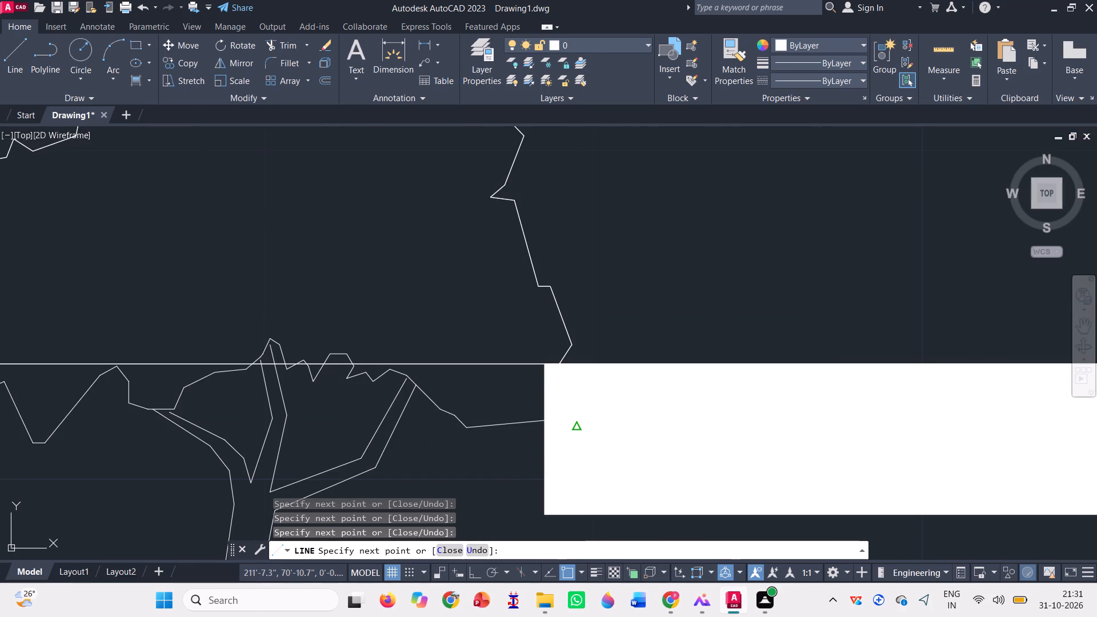
pyautogui.click(563, 420)
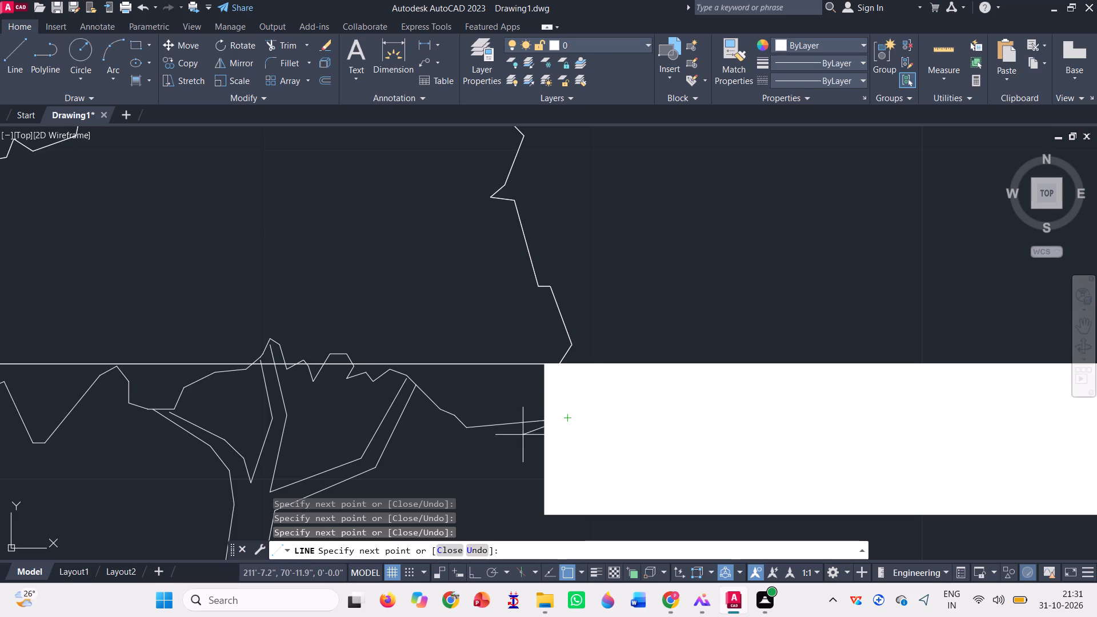
pyautogui.click(465, 422)
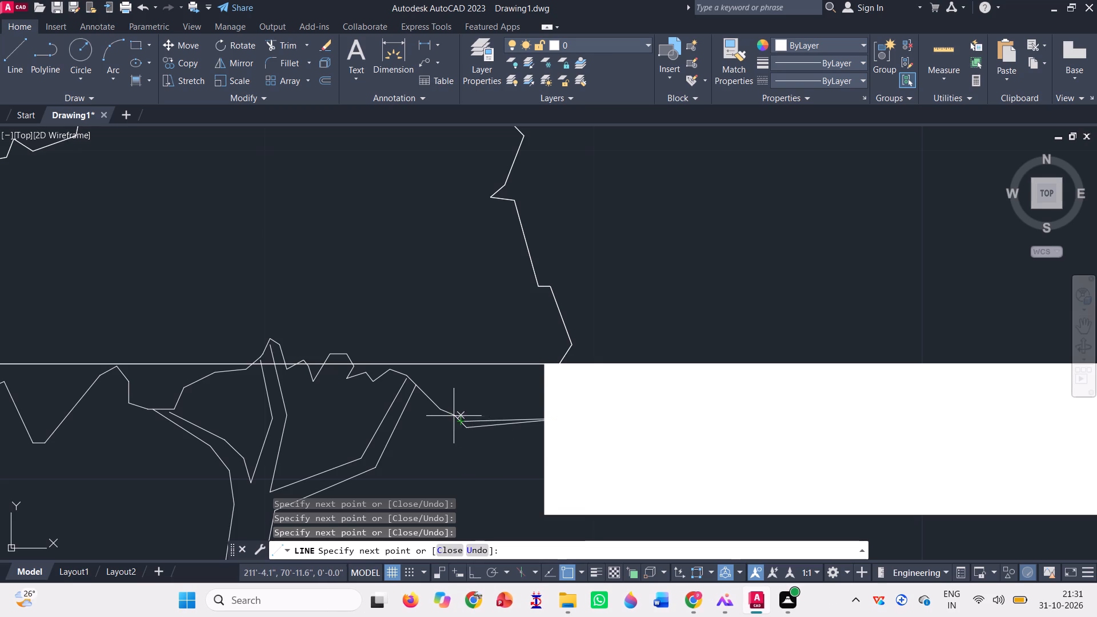
# Continue the line trace up the foliage's lower edge, past the short bend and the branch end, to the shoulder corner.
pyautogui.scroll(2, 456, 435)
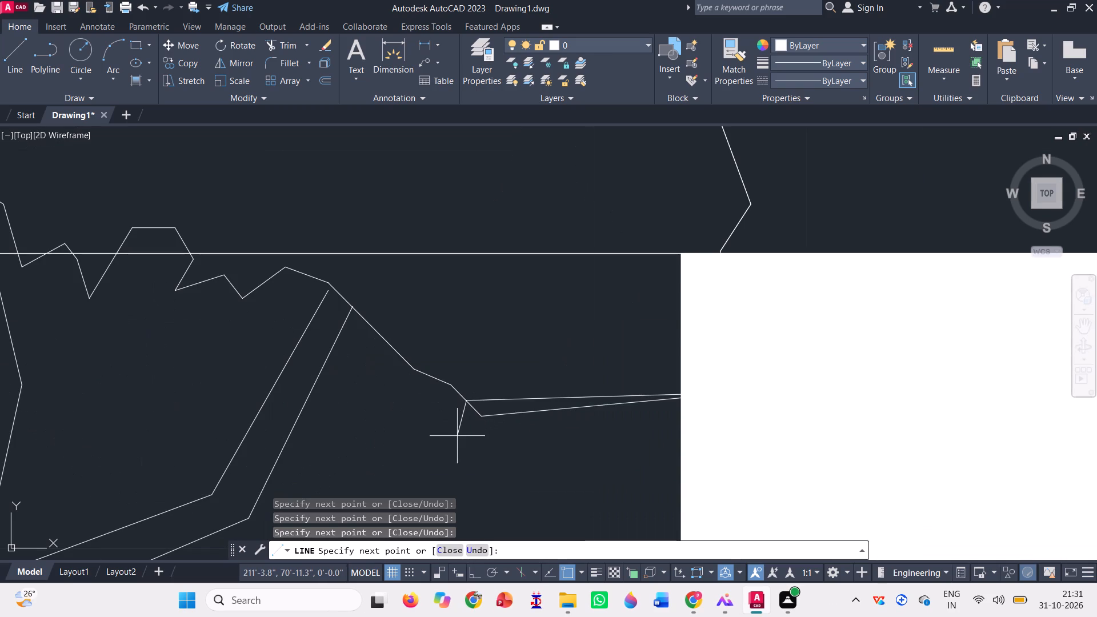
pyautogui.scroll(-1, 457, 435)
pyautogui.scroll(2, 451, 402)
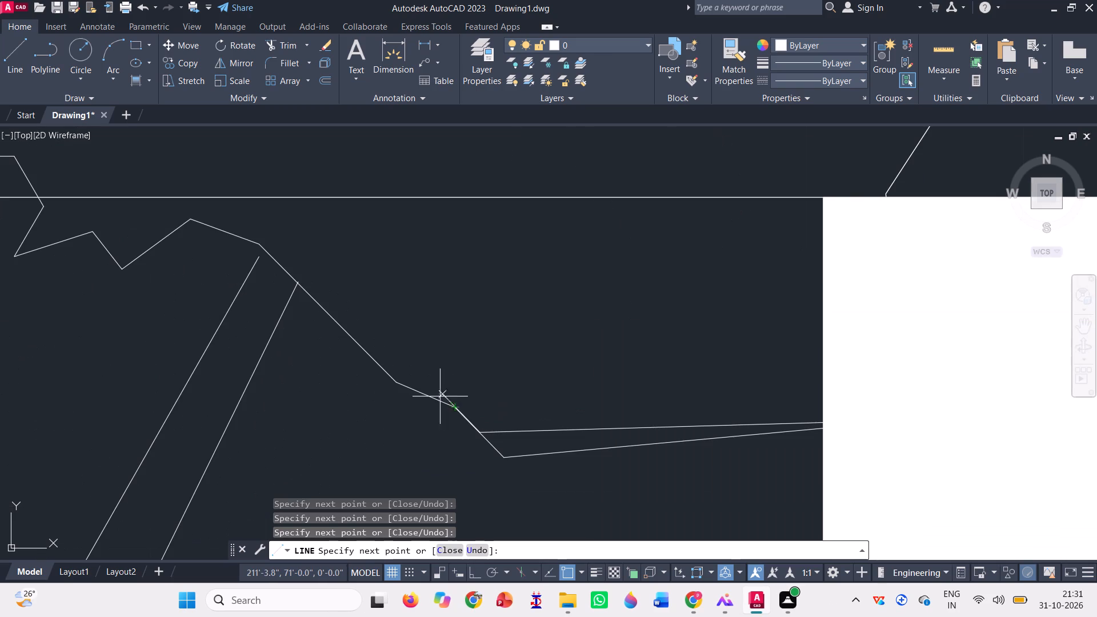
pyautogui.click(457, 409)
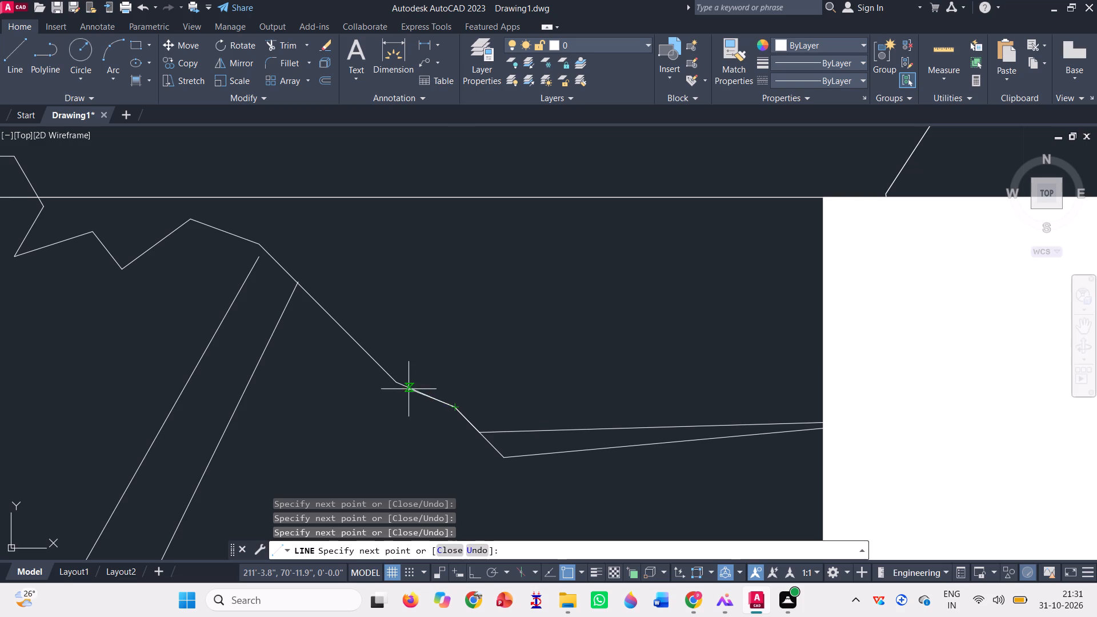
pyautogui.click(396, 380)
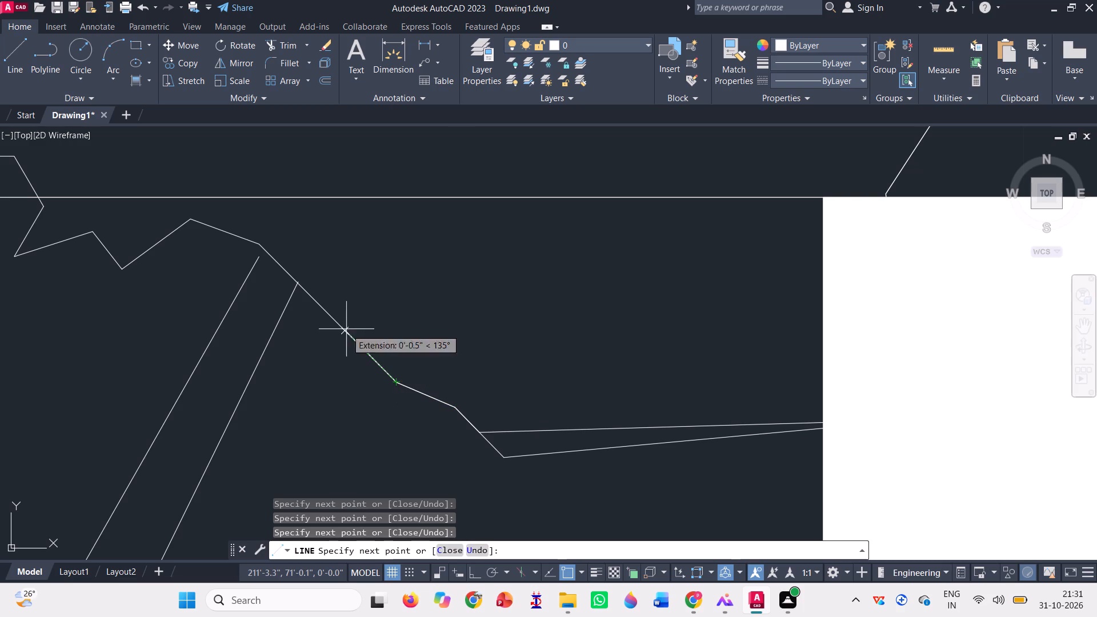
pyautogui.click(295, 278)
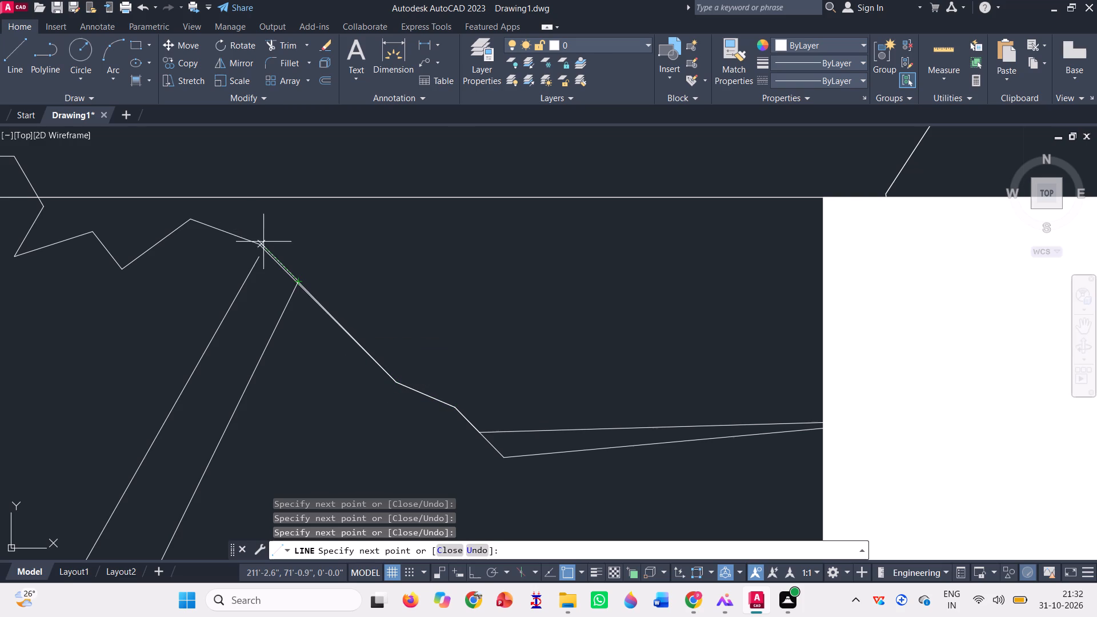
pyautogui.click(258, 246)
# Continue the line trace over the low peak, through the dip and small peak, and around to the flat-topped peak's side corner.
pyautogui.scroll(-1, 279, 264)
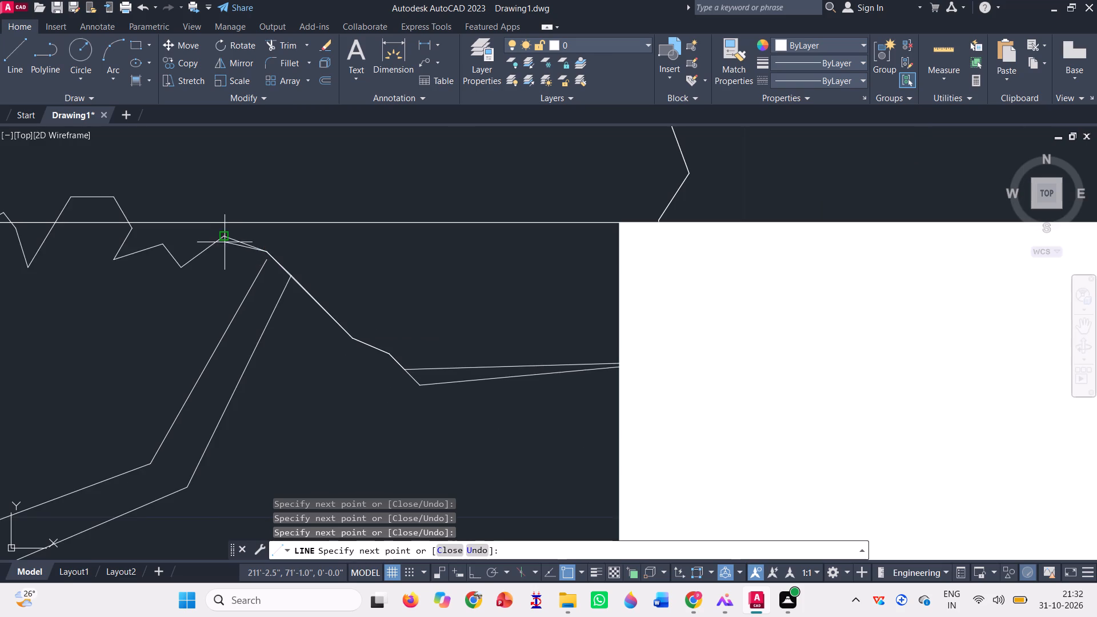
pyautogui.scroll(2, 218, 234)
pyautogui.click(229, 238)
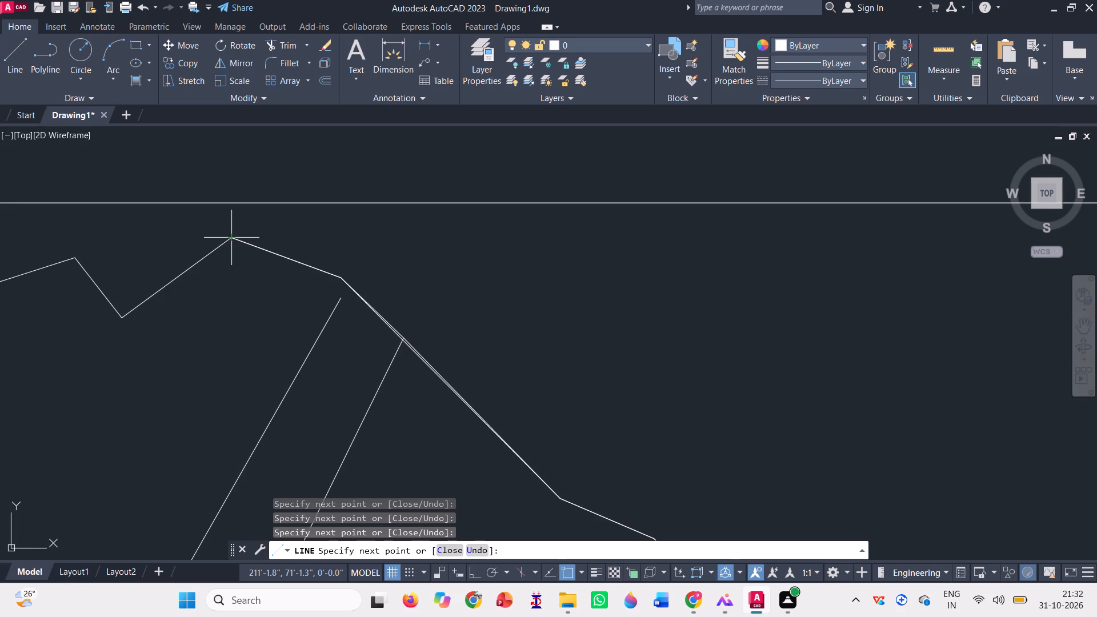
pyautogui.click(122, 316)
pyautogui.scroll(-2, 201, 322)
pyautogui.scroll(2, 158, 294)
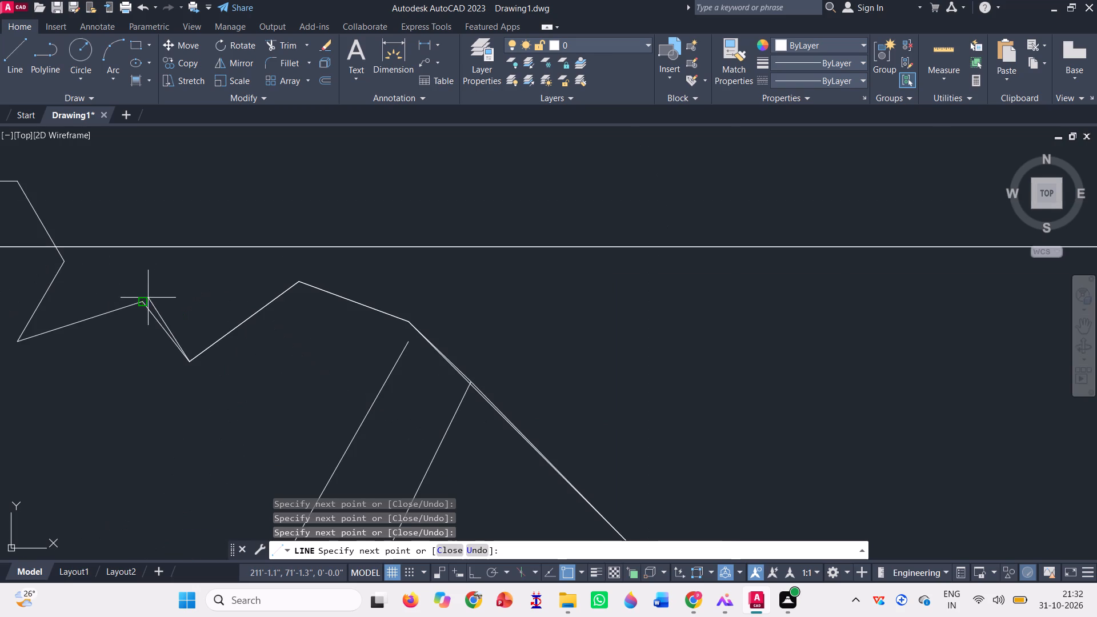
pyautogui.click(140, 300)
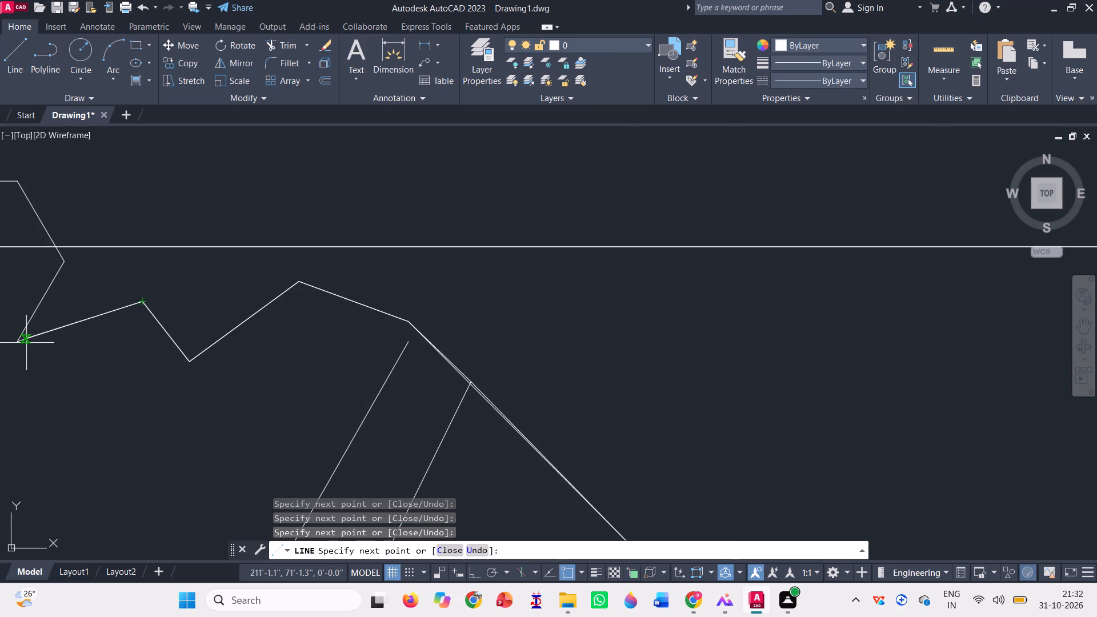
pyautogui.click(18, 346)
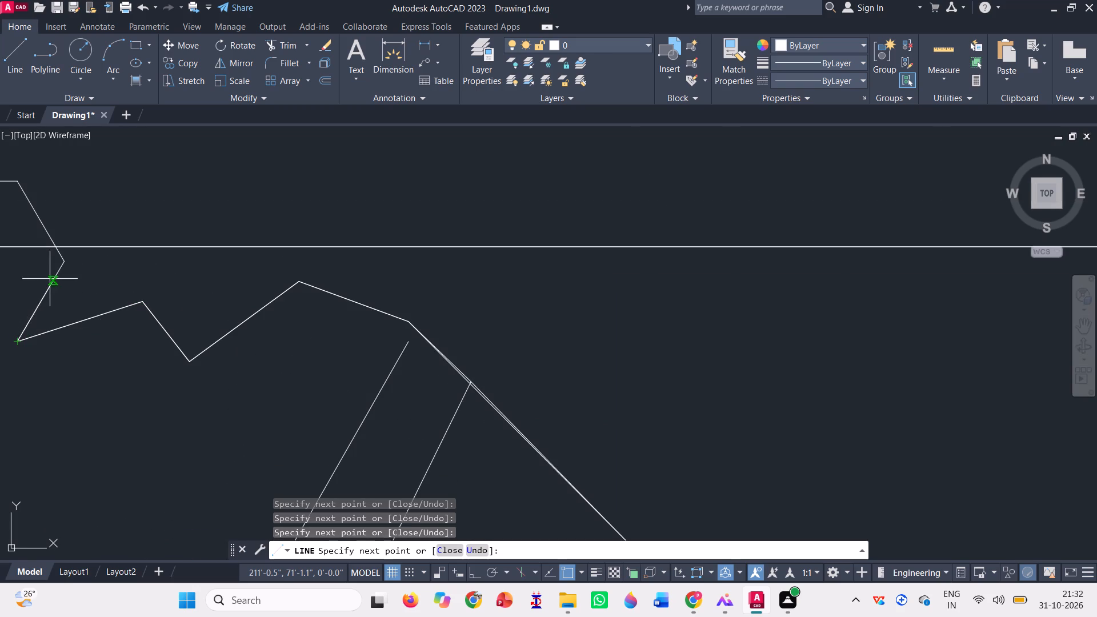
pyautogui.click(63, 262)
# Continue the line trace across the flat-topped peak and down its far side to the deep V-shaped dip.
pyautogui.scroll(-2, 190, 309)
pyautogui.scroll(3, 128, 260)
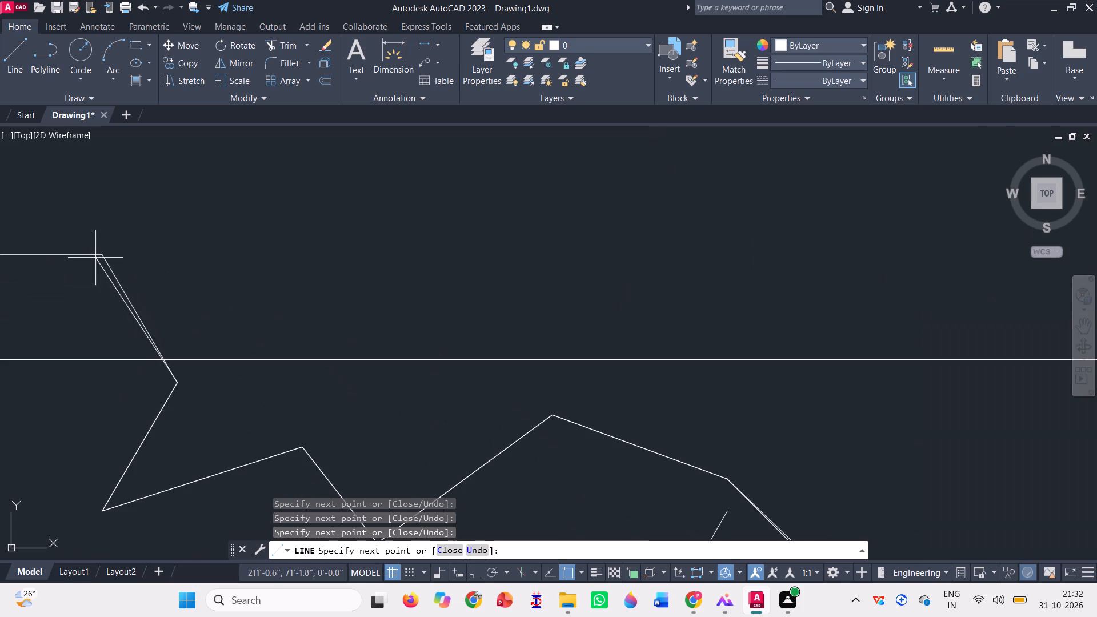
pyautogui.click(105, 254)
pyautogui.scroll(-2, 255, 277)
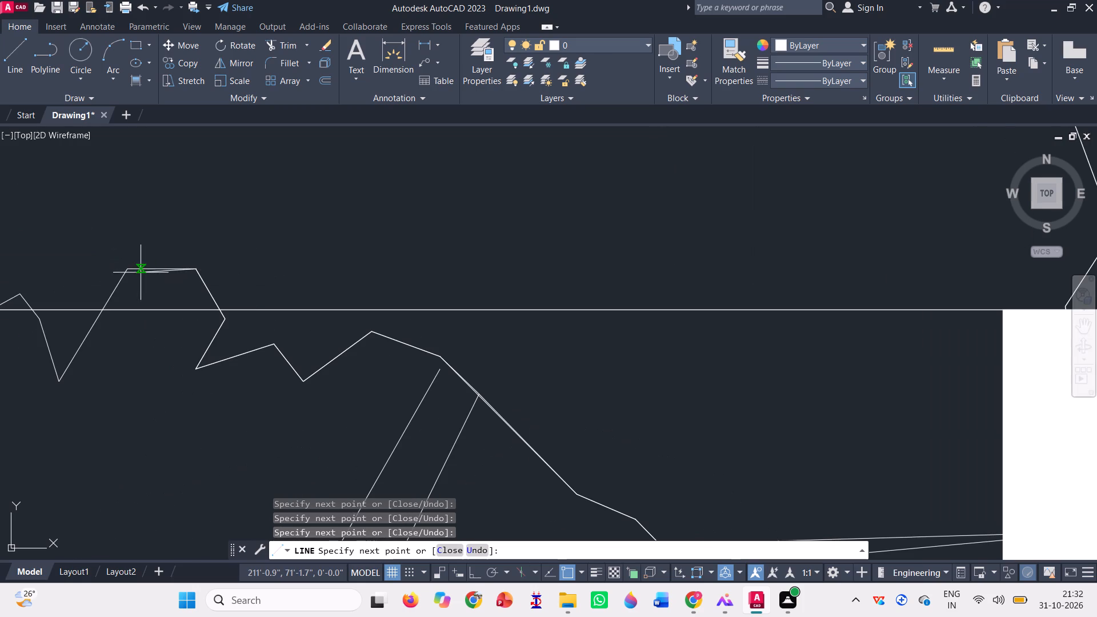
pyautogui.scroll(2, 141, 271)
pyautogui.click(105, 261)
pyautogui.scroll(-2, 275, 244)
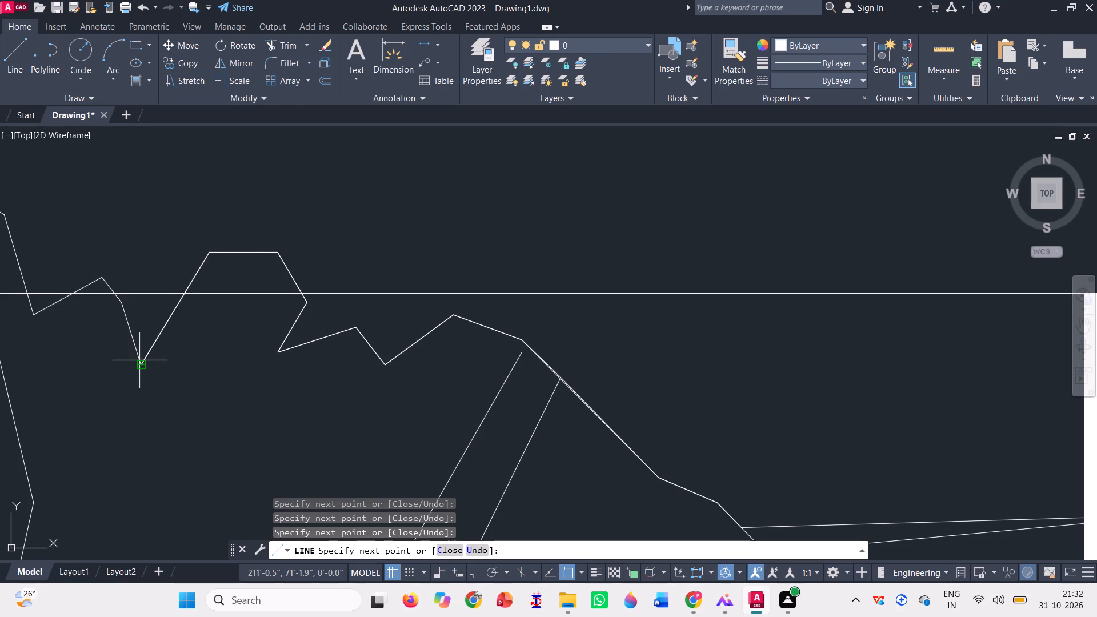
pyautogui.click(142, 365)
# Continue the line trace up from the deep dip over the small peak, through its dip, to the tall peak above the upright branch.
pyautogui.scroll(1, 125, 295)
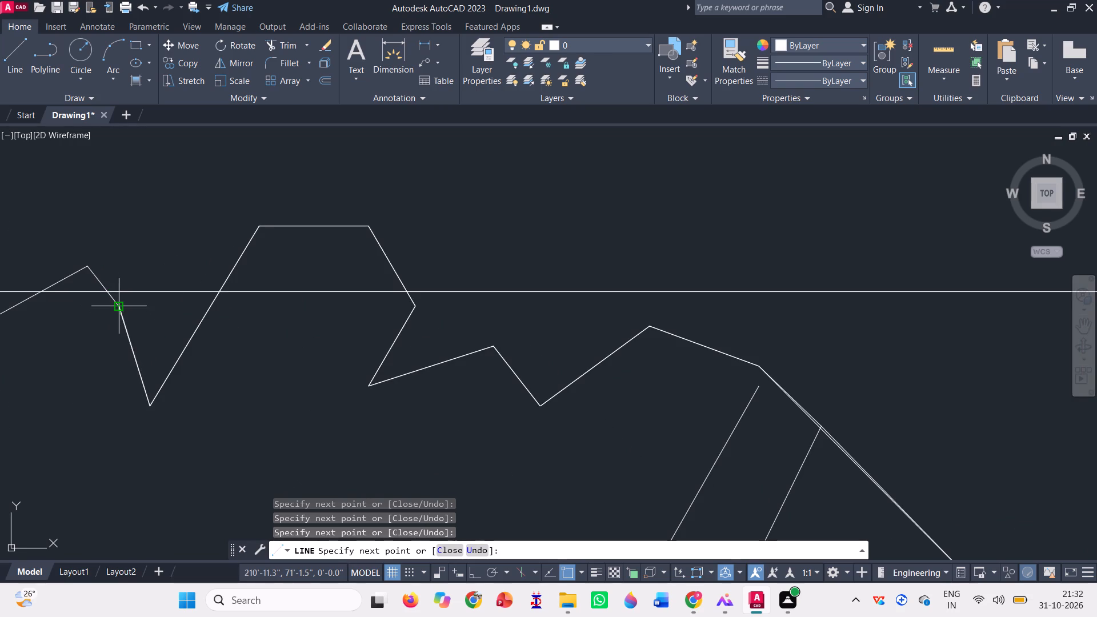
pyautogui.click(121, 305)
pyautogui.click(88, 265)
pyautogui.scroll(-2, 202, 258)
pyautogui.scroll(1, 131, 281)
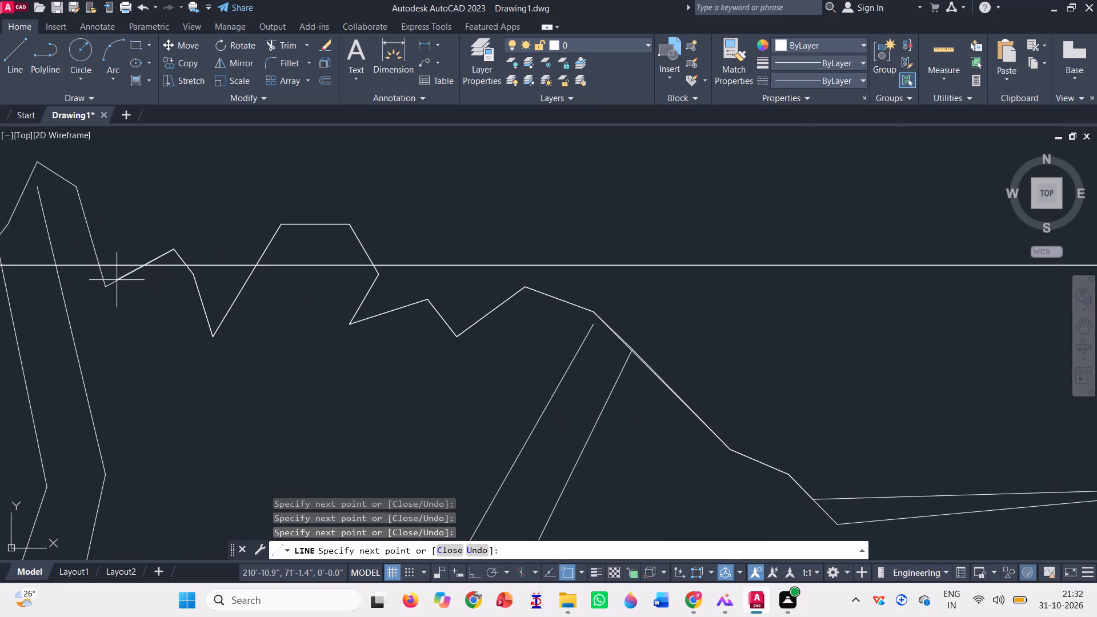
pyautogui.click(105, 286)
pyautogui.scroll(-1, 146, 315)
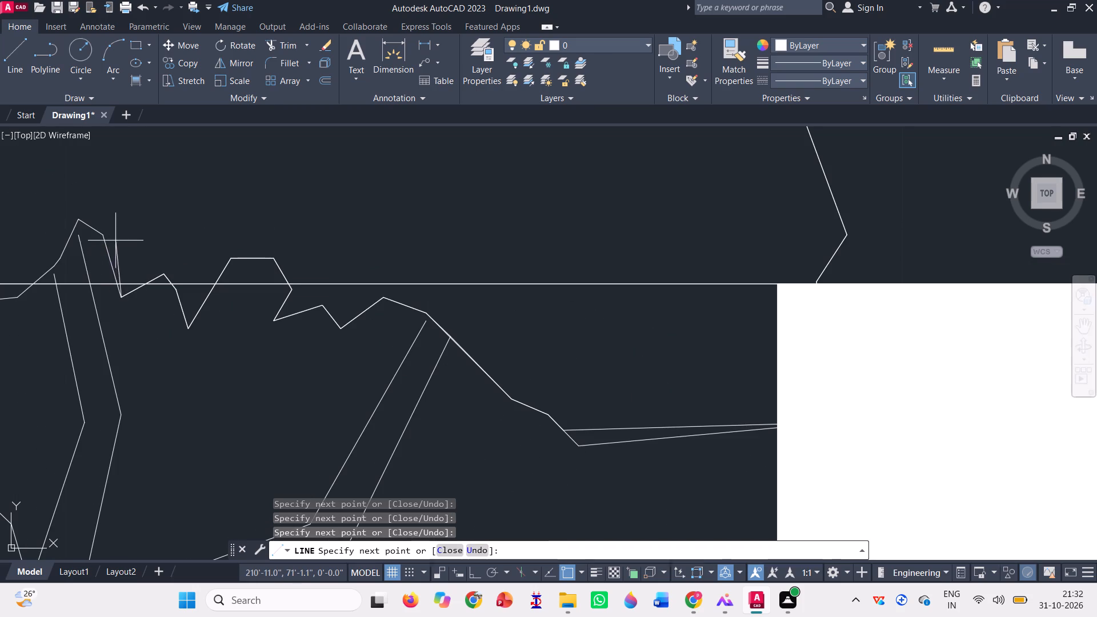
pyautogui.scroll(3, 102, 235)
pyautogui.click(102, 234)
pyautogui.scroll(-1, 134, 246)
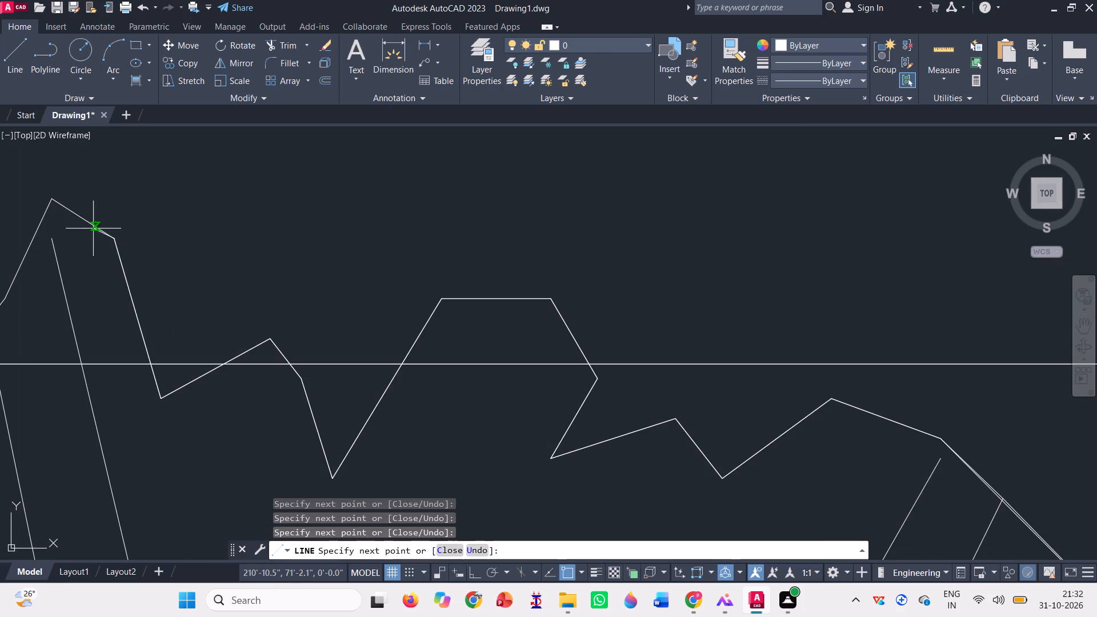
pyautogui.click(48, 198)
# Continue the line trace down the tall peak's far side and along the gentle slope to its outer corner.
pyautogui.scroll(-3, 126, 224)
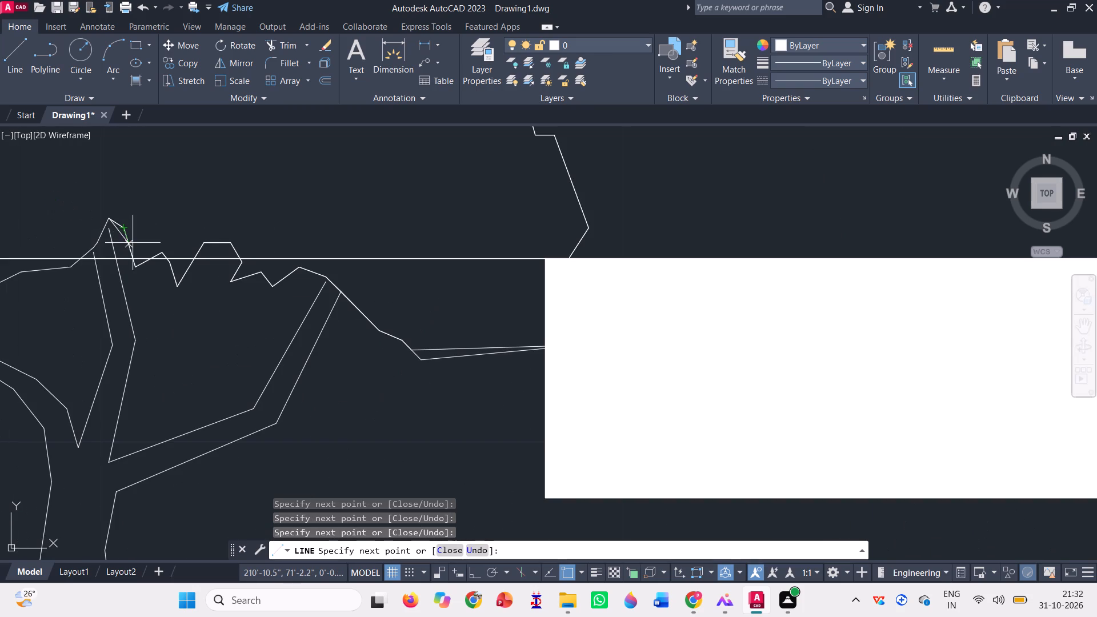
pyautogui.scroll(3, 98, 264)
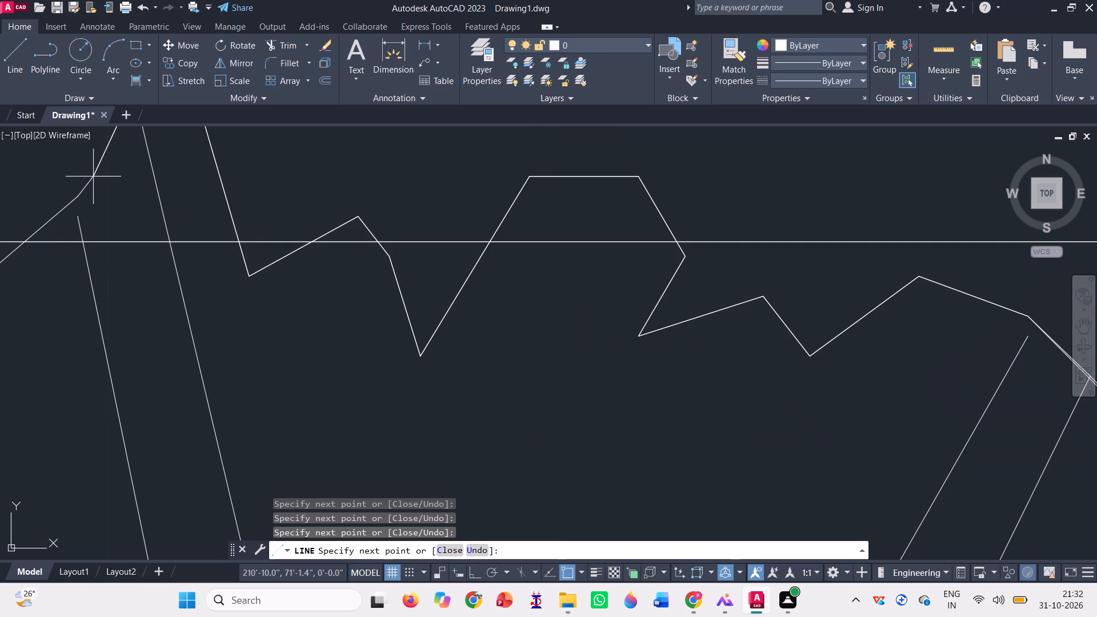
pyautogui.click(89, 173)
pyautogui.scroll(2, 77, 198)
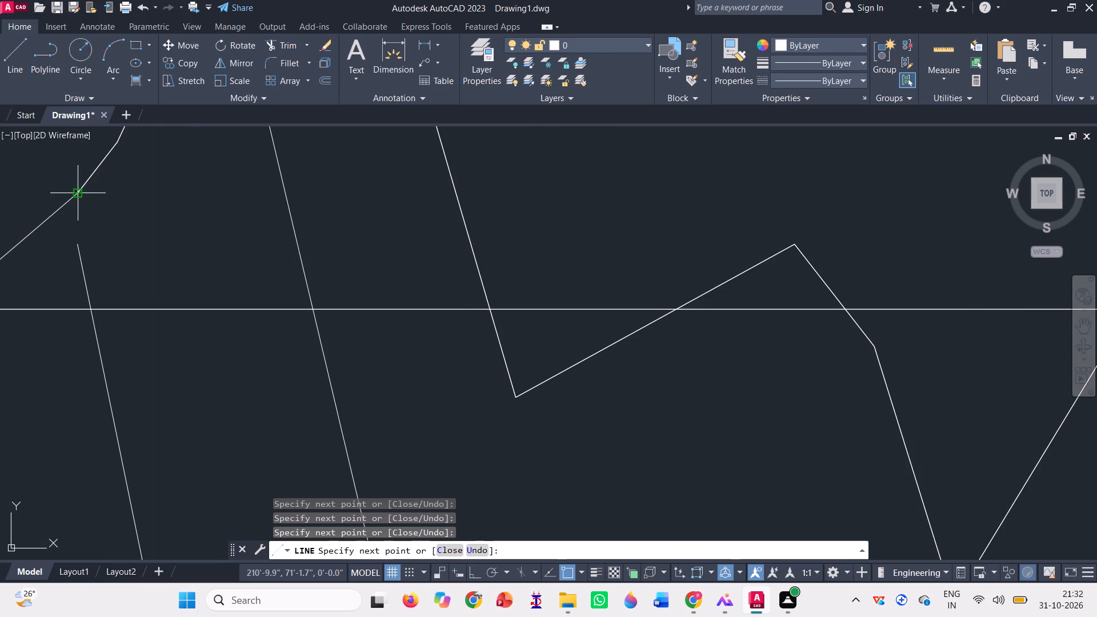
pyautogui.click(74, 193)
pyautogui.scroll(-4, 175, 207)
pyautogui.scroll(2, 135, 226)
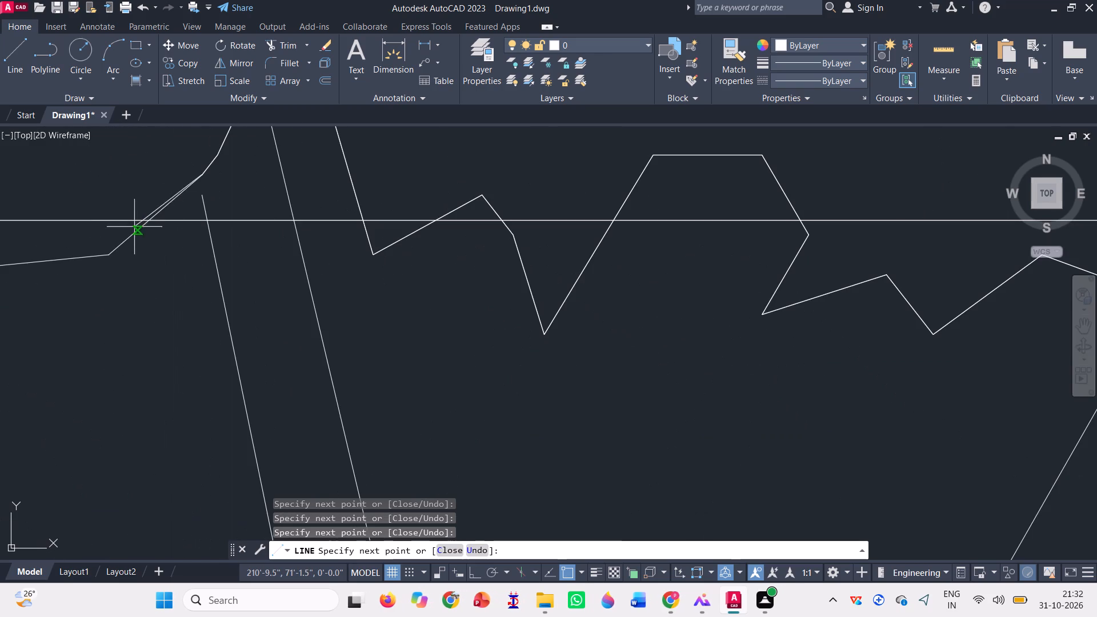
pyautogui.click(110, 253)
pyautogui.scroll(-2, 264, 220)
pyautogui.click(121, 237)
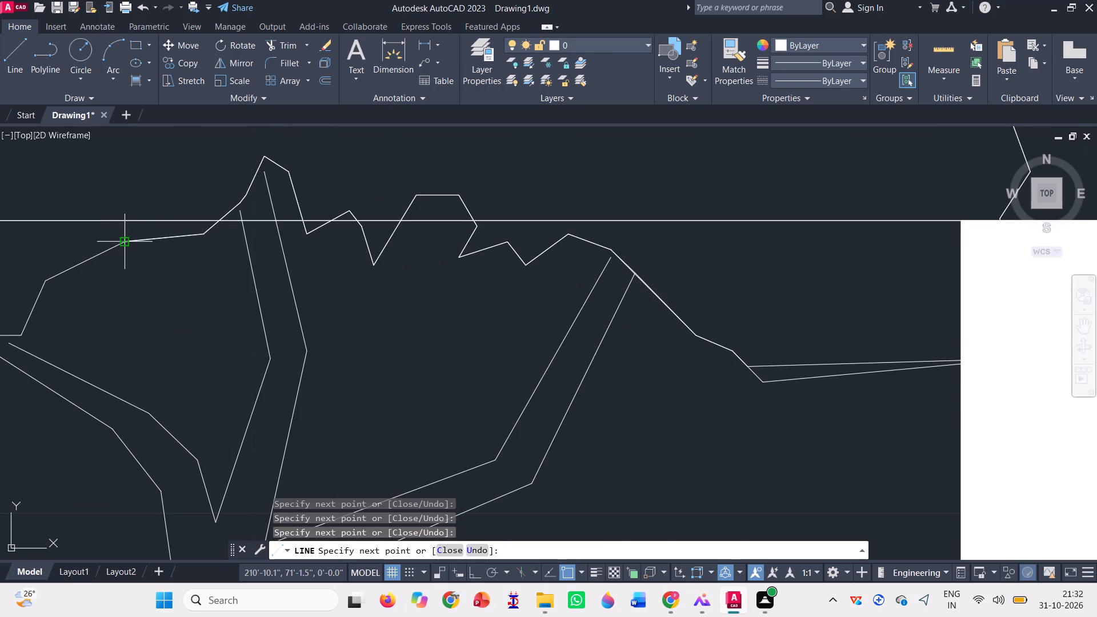
# Continue the line trace down to the lowest branch's end, along the short flat edge, to the foot of the vertical edge.
pyautogui.scroll(-2, 241, 254)
pyautogui.scroll(3, 161, 263)
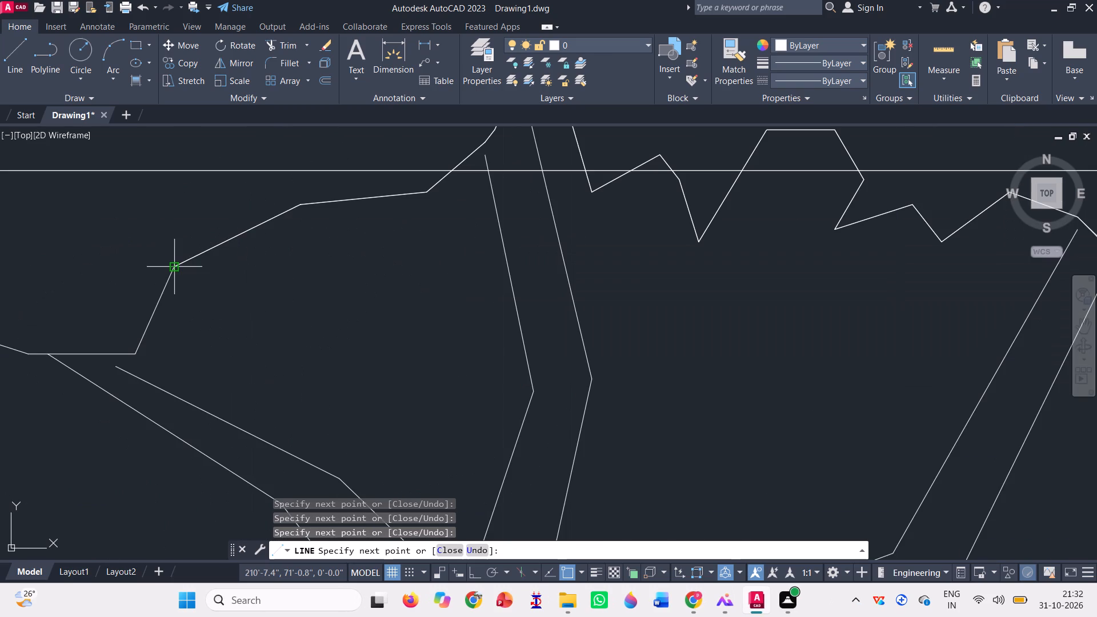
pyautogui.click(177, 266)
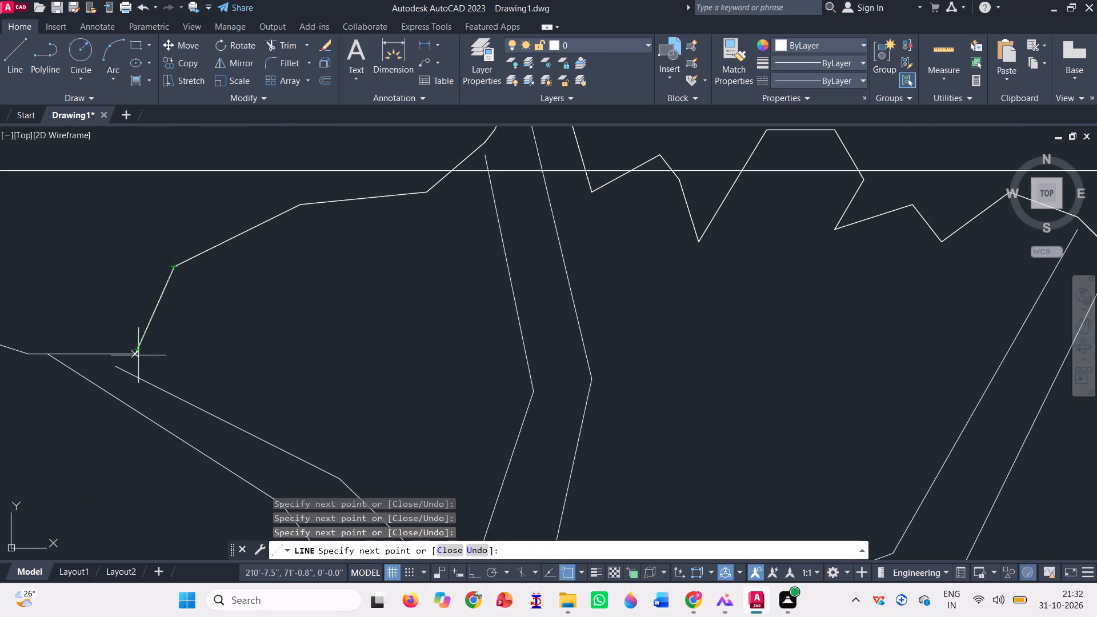
pyautogui.click(135, 354)
pyautogui.scroll(-2, 219, 324)
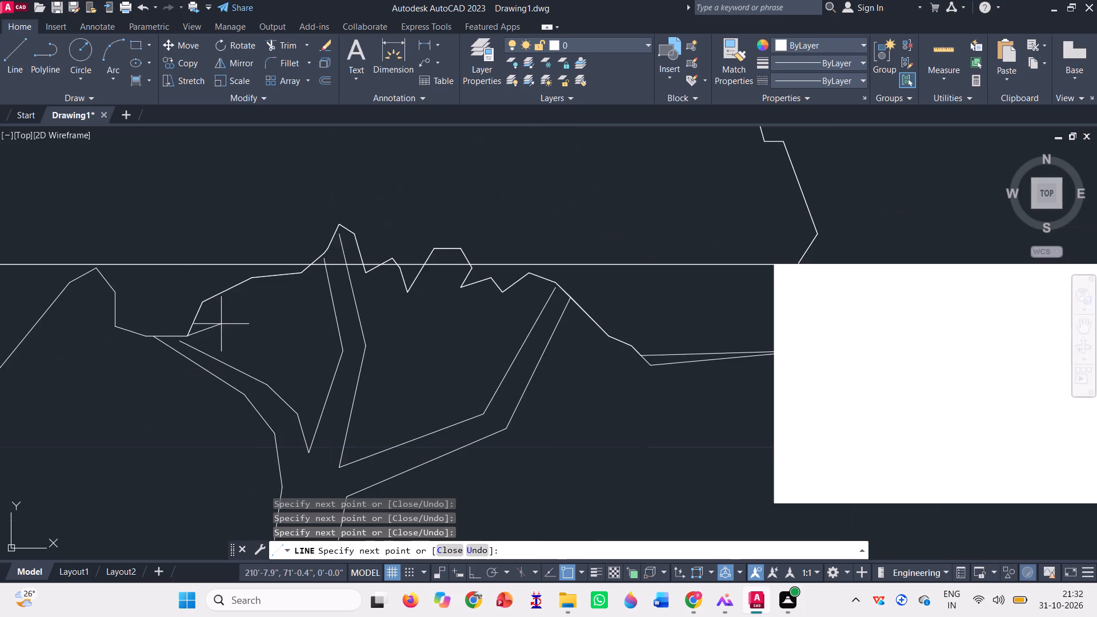
pyautogui.scroll(2, 150, 336)
pyautogui.click(135, 333)
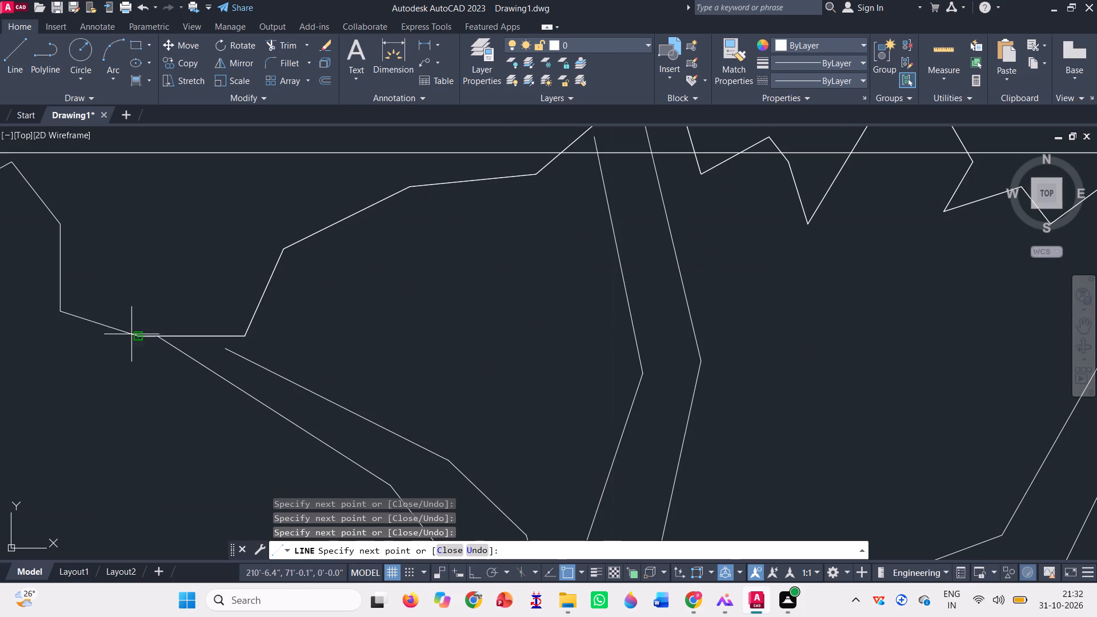
pyautogui.click(61, 306)
# Continue the line trace up the vertical edge, over the pointed peak, and down the long slope across the flat-bottomed notch.
pyautogui.scroll(-2, 121, 342)
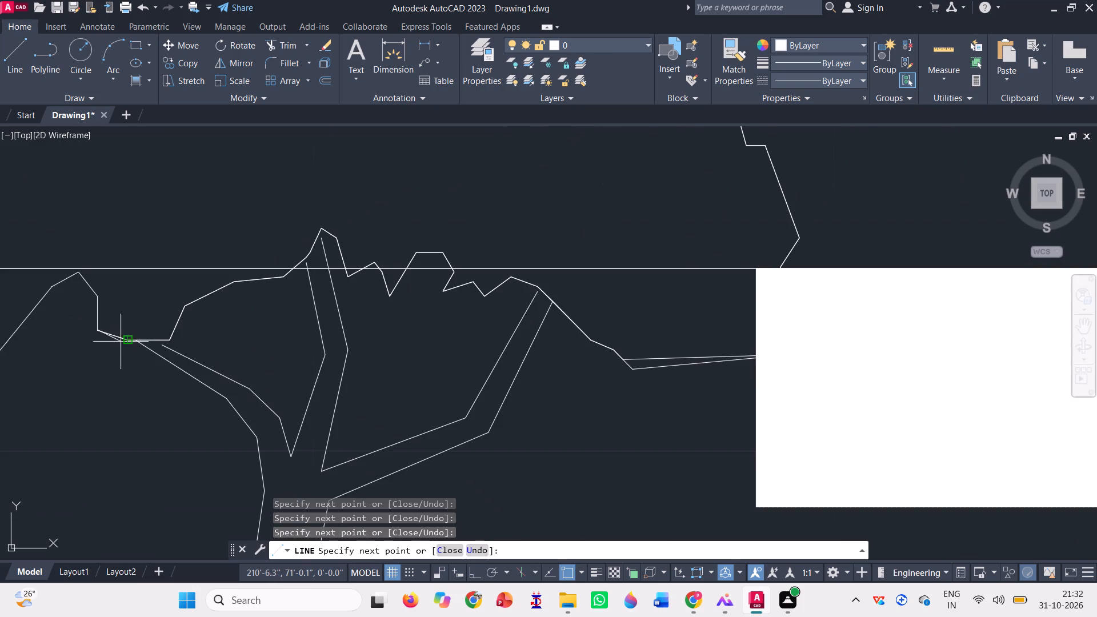
pyautogui.click(93, 300)
pyautogui.scroll(2, 66, 268)
pyautogui.click(102, 280)
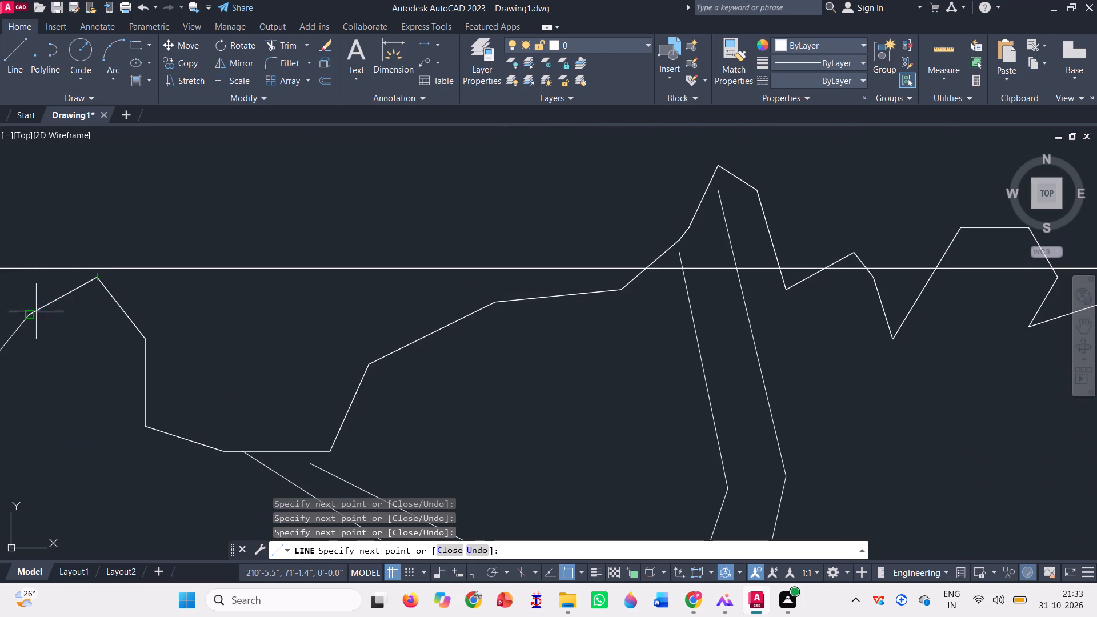
pyautogui.click(31, 308)
pyautogui.scroll(-1, 122, 274)
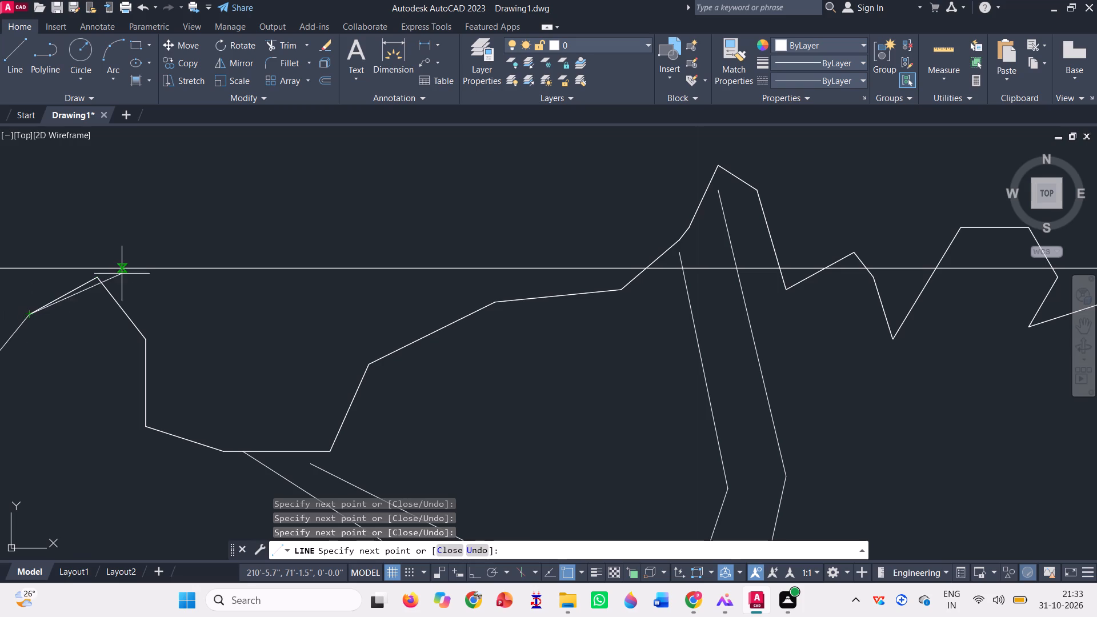
pyautogui.scroll(-3, 122, 274)
pyautogui.scroll(2, 89, 315)
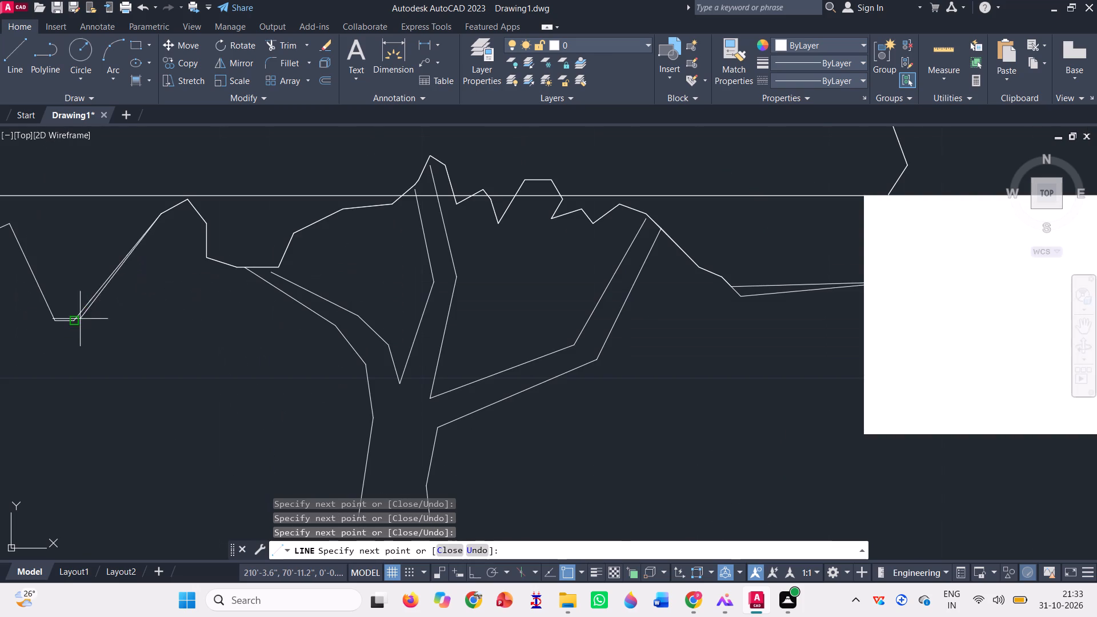
pyautogui.click(74, 319)
pyautogui.click(53, 320)
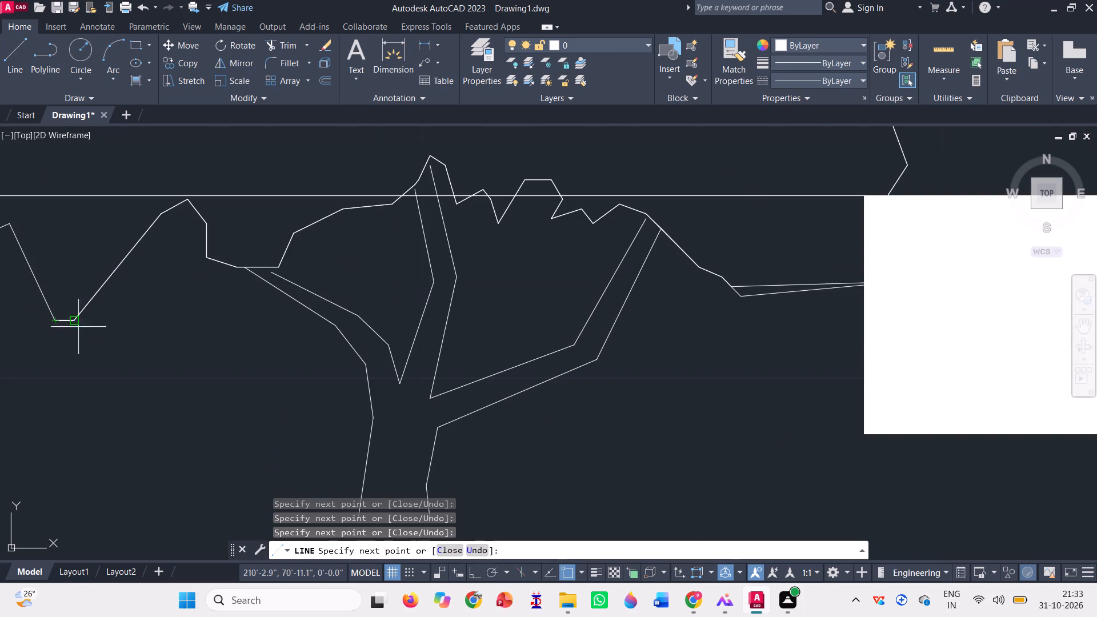
# Continue the line trace over the small peak and along the near-horizontal lower edge, and finish it at the foliage's outer left corner.
pyautogui.scroll(-2, 91, 327)
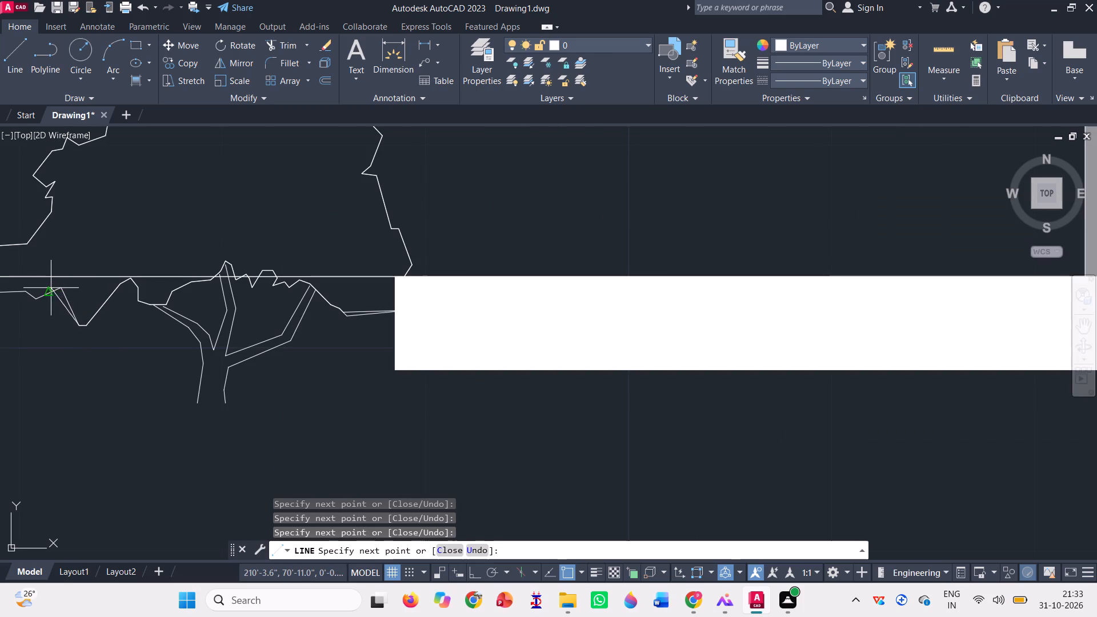
pyautogui.click(54, 286)
pyautogui.moveTo(39, 295); pyautogui.dragTo(45, 297)
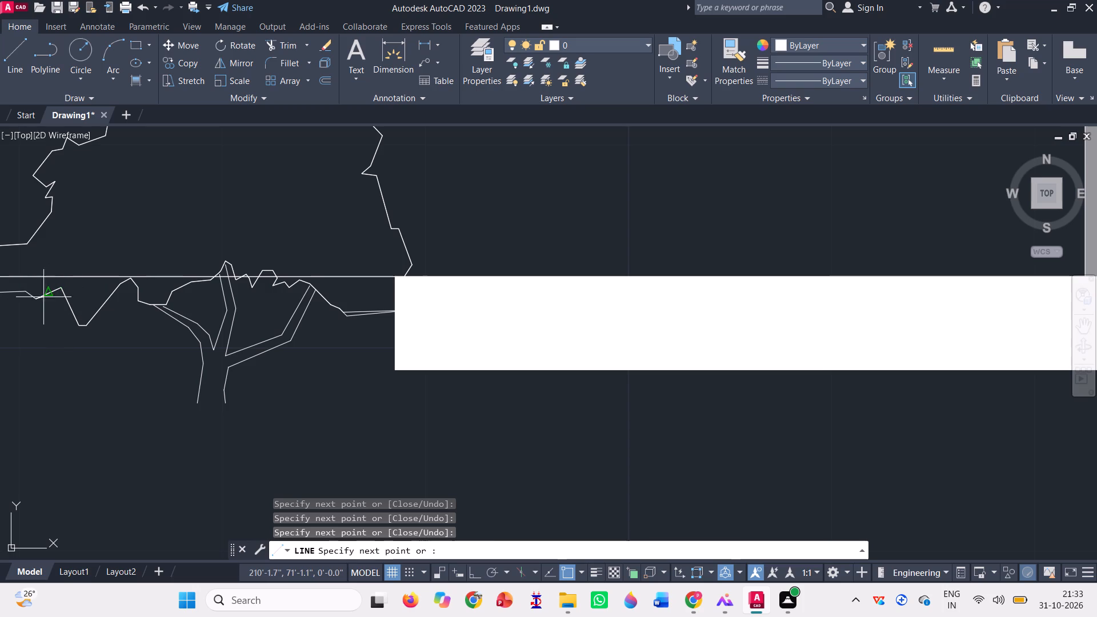
pyautogui.moveTo(45, 297); pyautogui.dragTo(45, 298)
pyautogui.scroll(-2, 78, 304)
pyautogui.scroll(3, 48, 298)
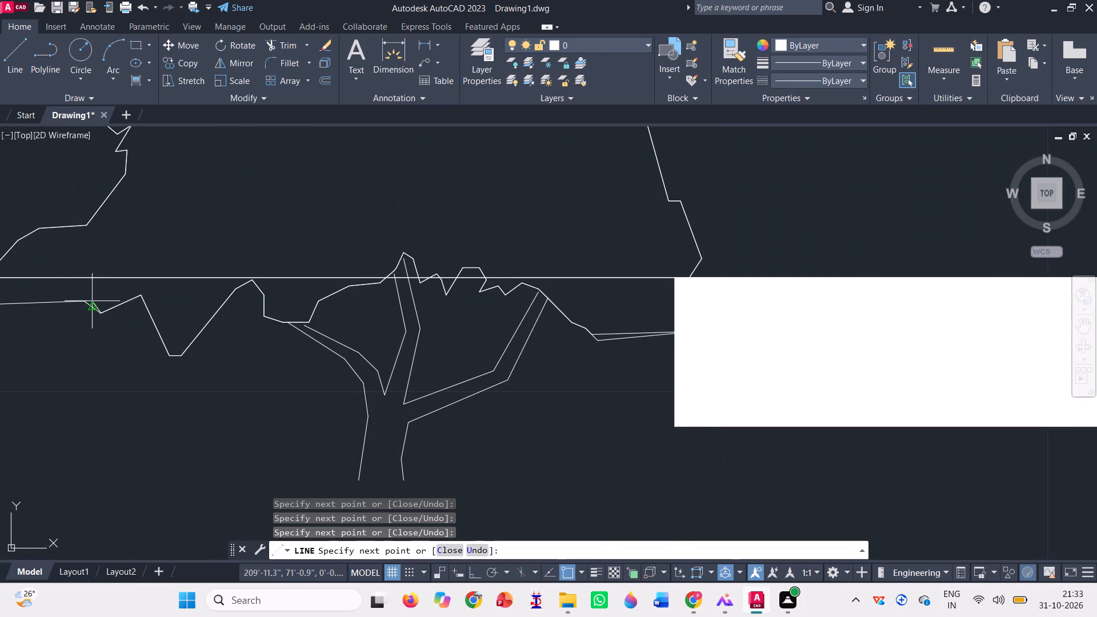
pyautogui.click(83, 297)
pyautogui.scroll(-1, 139, 297)
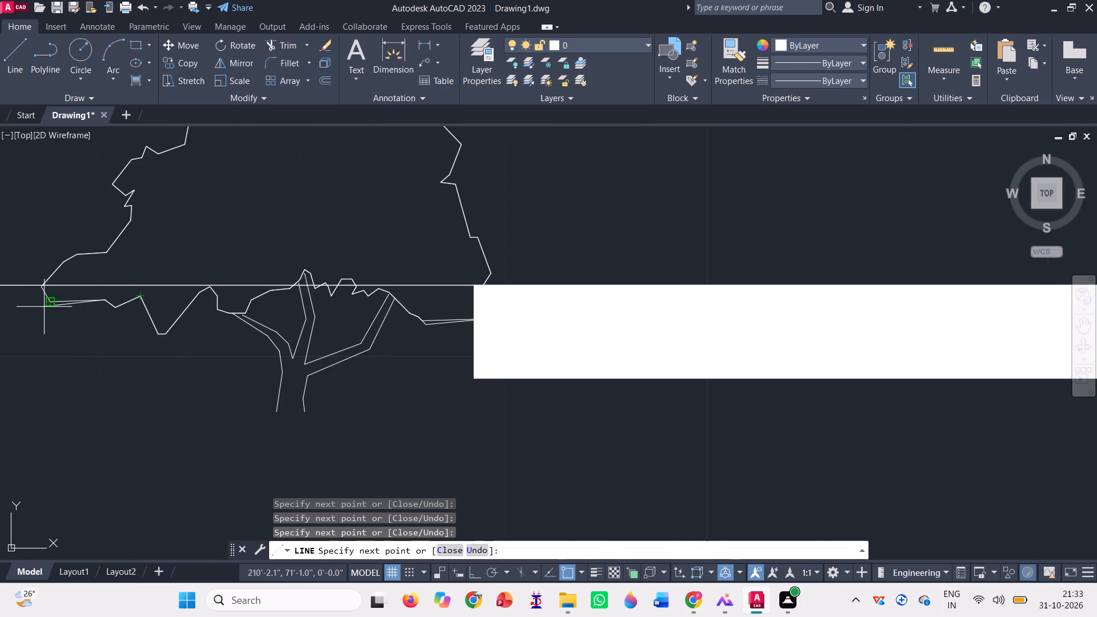
pyautogui.click(53, 302)
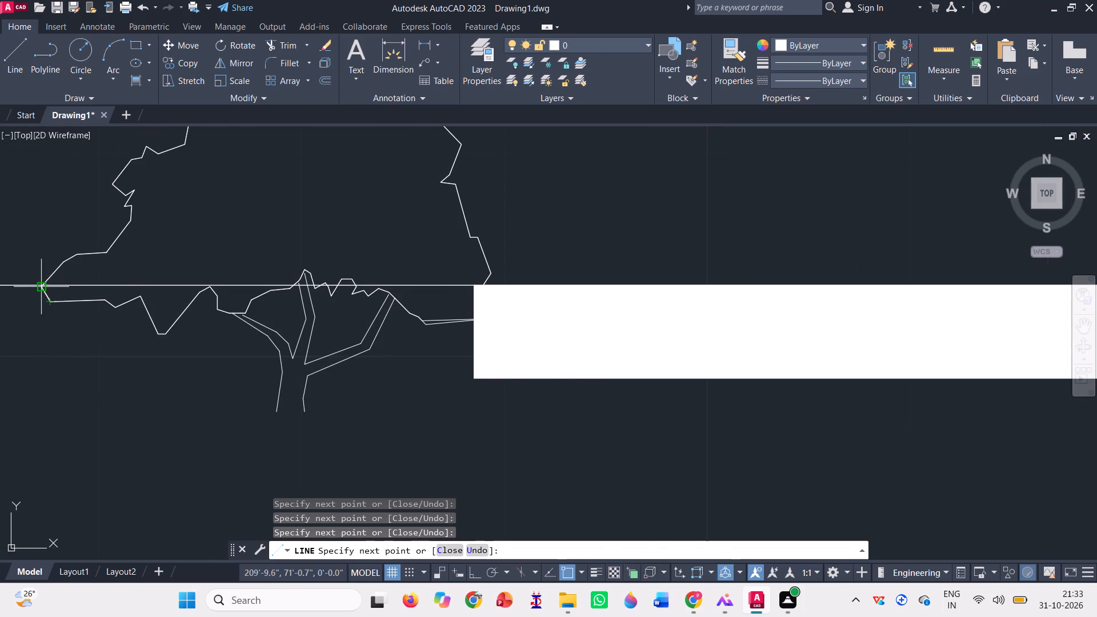
pyautogui.scroll(2, 43, 287)
pyautogui.click(36, 287)
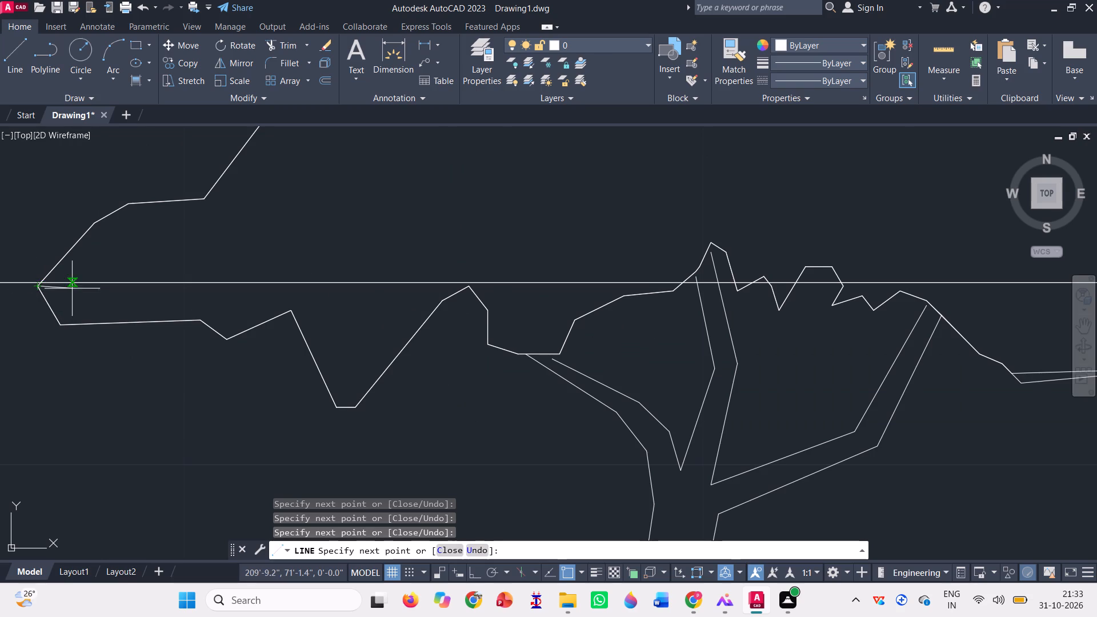
pyautogui.scroll(-2, 73, 289)
pyautogui.press('space')
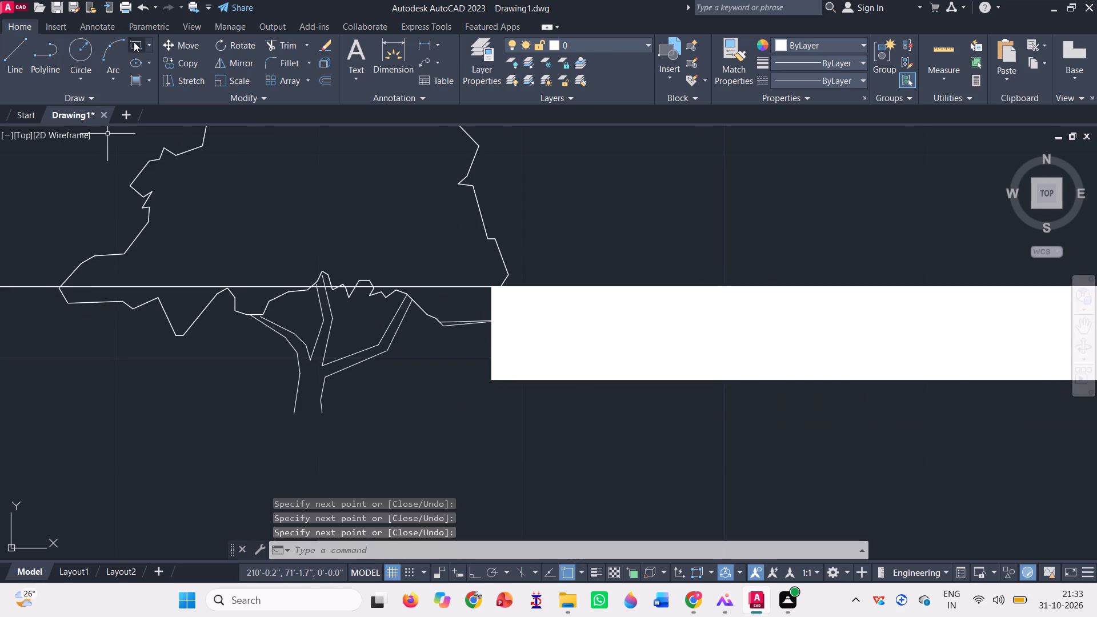
# Start a line trace across the open trunk base from its right foot to its left foot, and up to the trunk's first left-side bend.
pyautogui.click(9, 65)
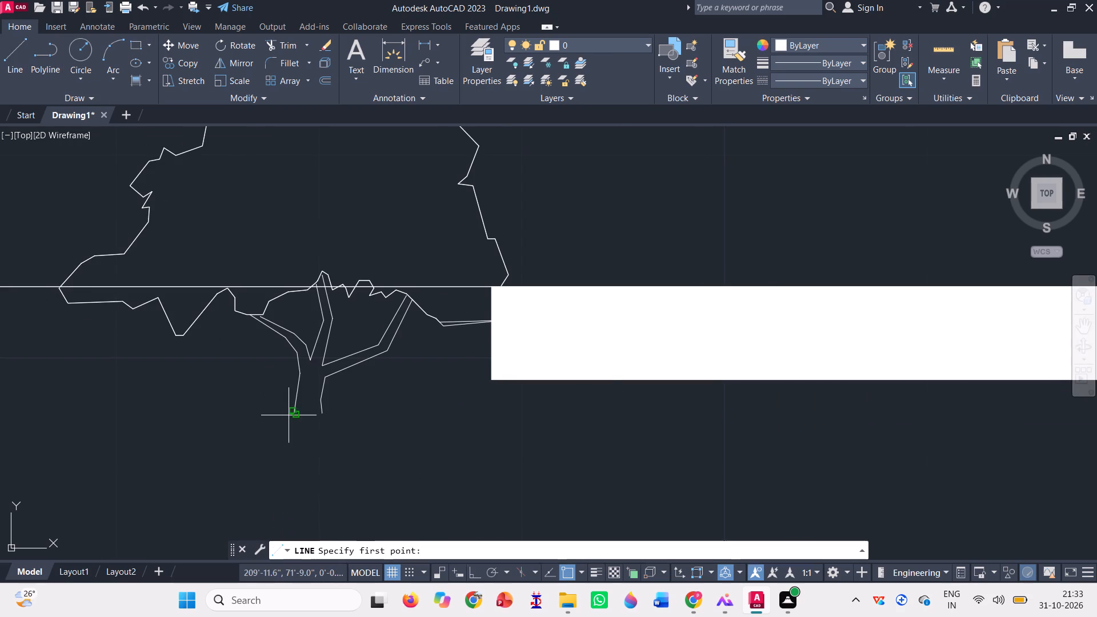
pyautogui.scroll(2, 289, 415)
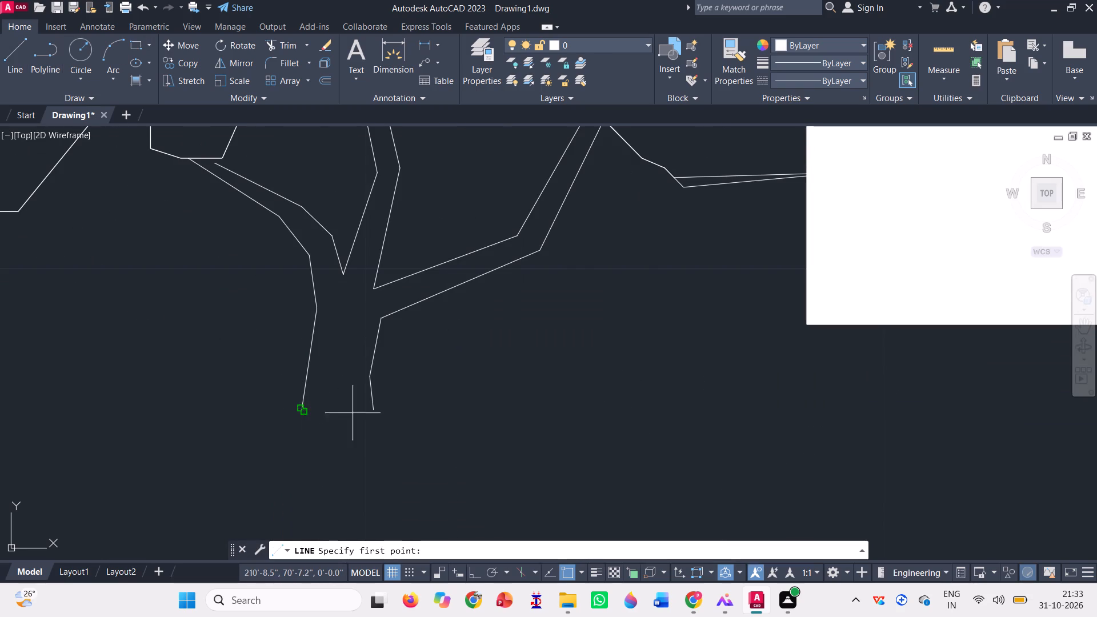
pyautogui.click(373, 409)
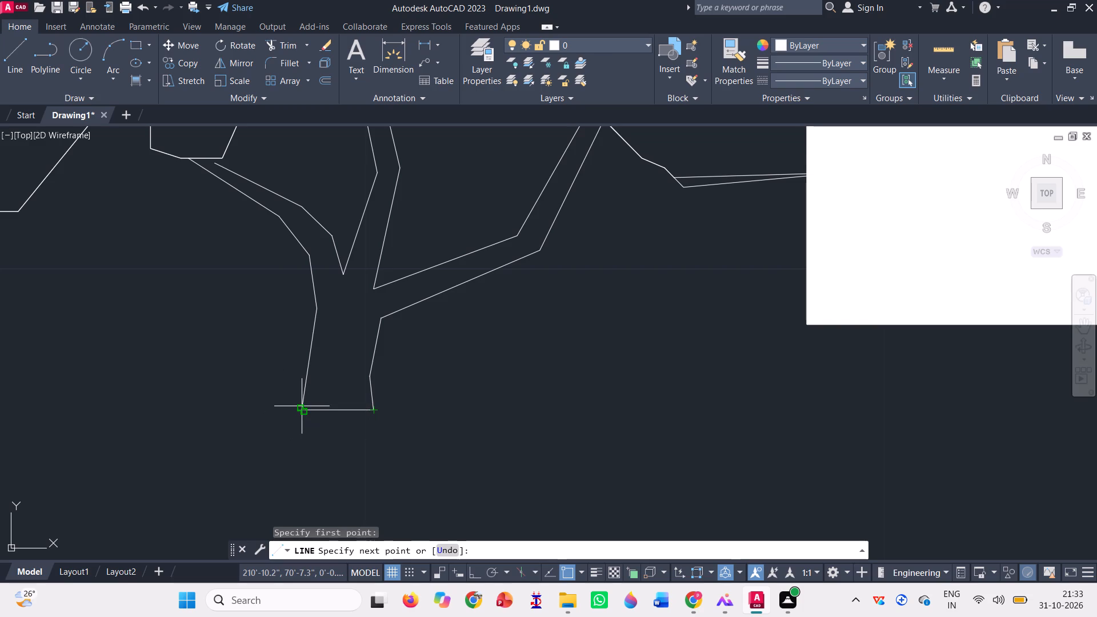
pyautogui.scroll(5, 302, 411)
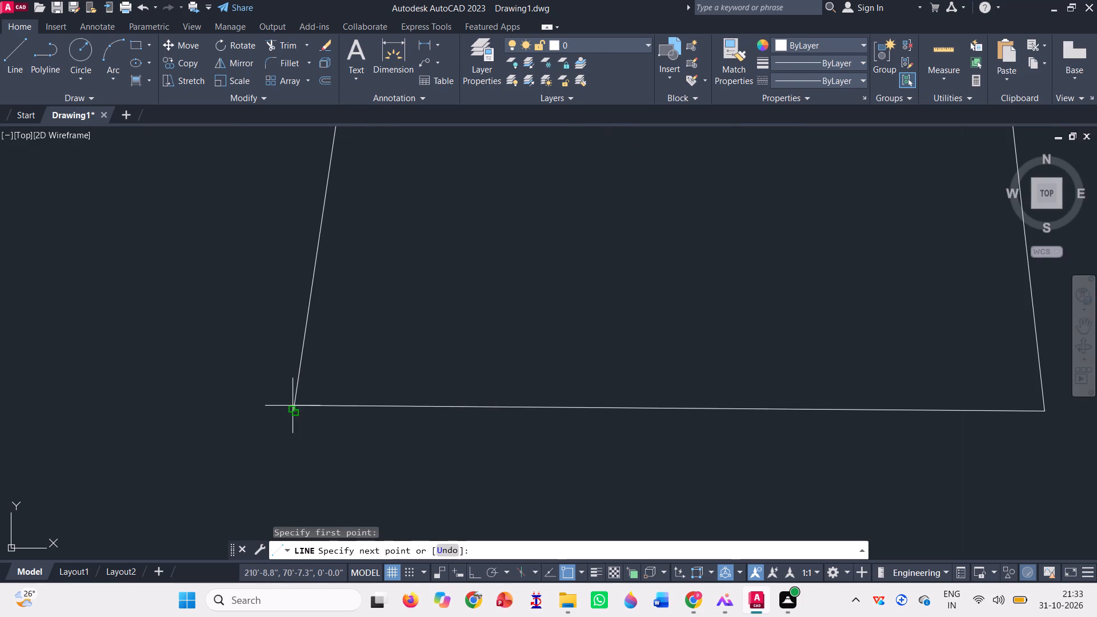
pyautogui.click(294, 412)
pyautogui.scroll(-4, 278, 422)
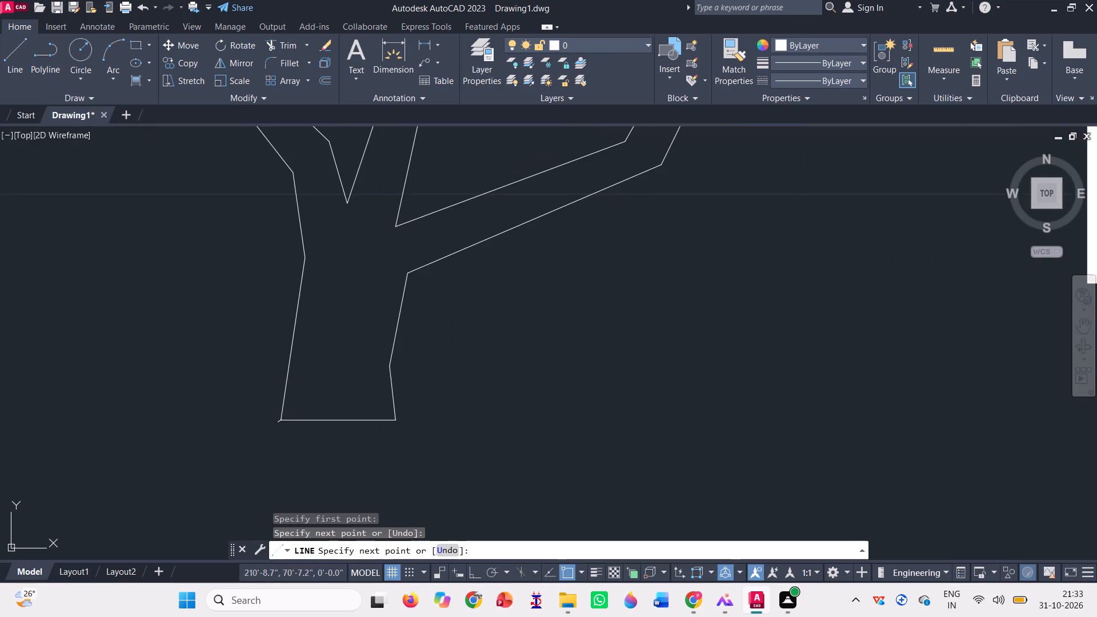
pyautogui.scroll(-1, 282, 371)
pyautogui.scroll(3, 291, 298)
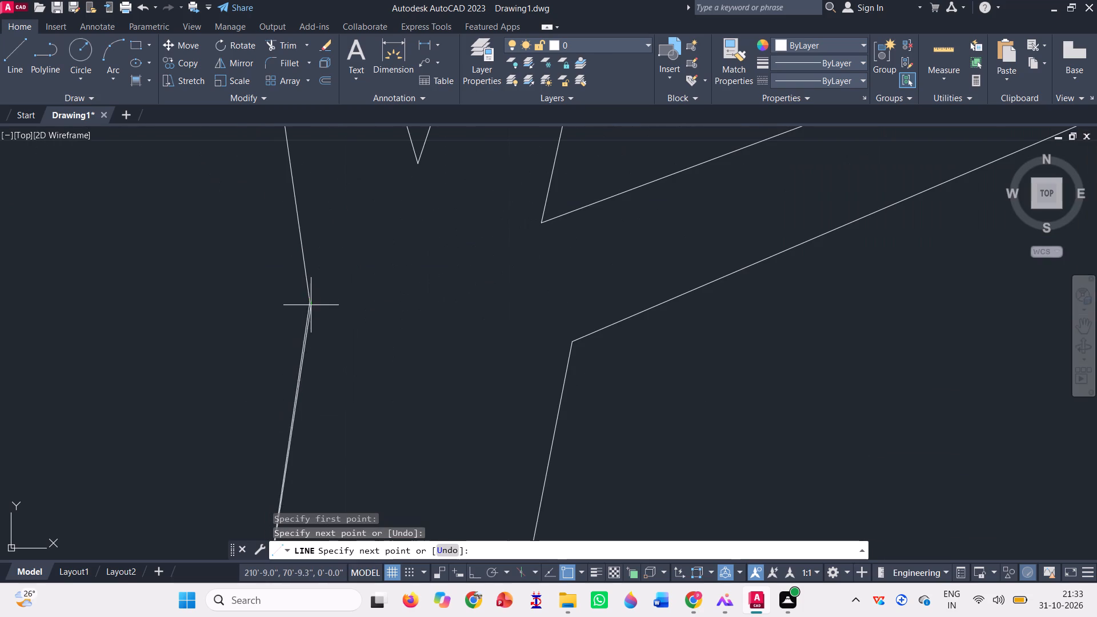
pyautogui.click(307, 306)
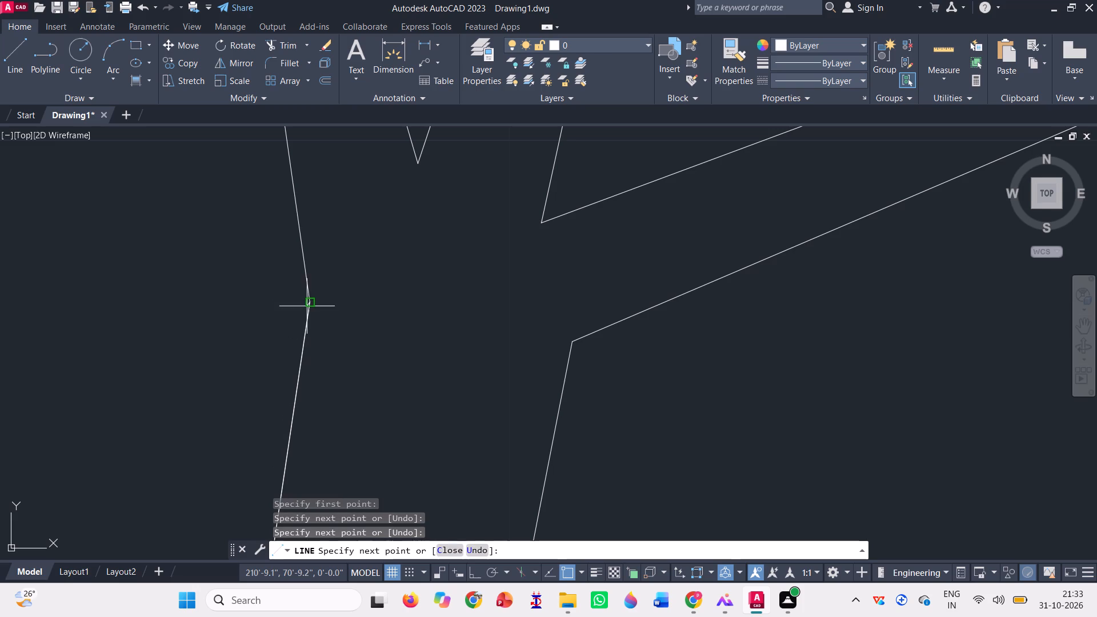
# Continue the line trace up the trunk's left side and along the left branch's outer edge to the foliage's flat lower edge.
pyautogui.scroll(-2, 299, 355)
pyautogui.click(289, 246)
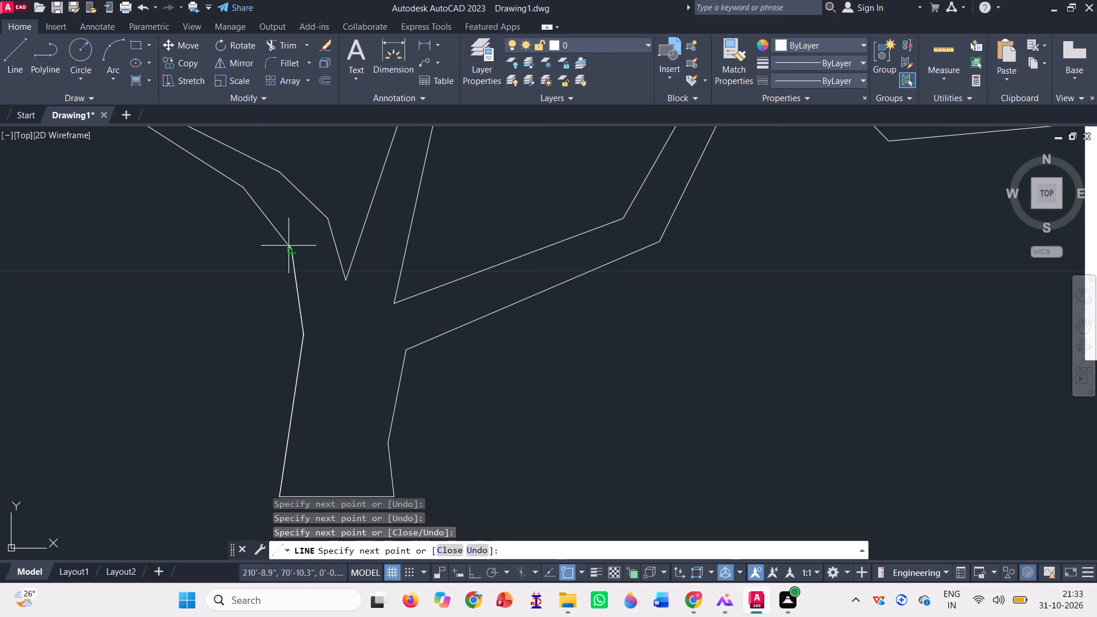
pyautogui.scroll(-1, 293, 303)
pyautogui.scroll(1, 271, 231)
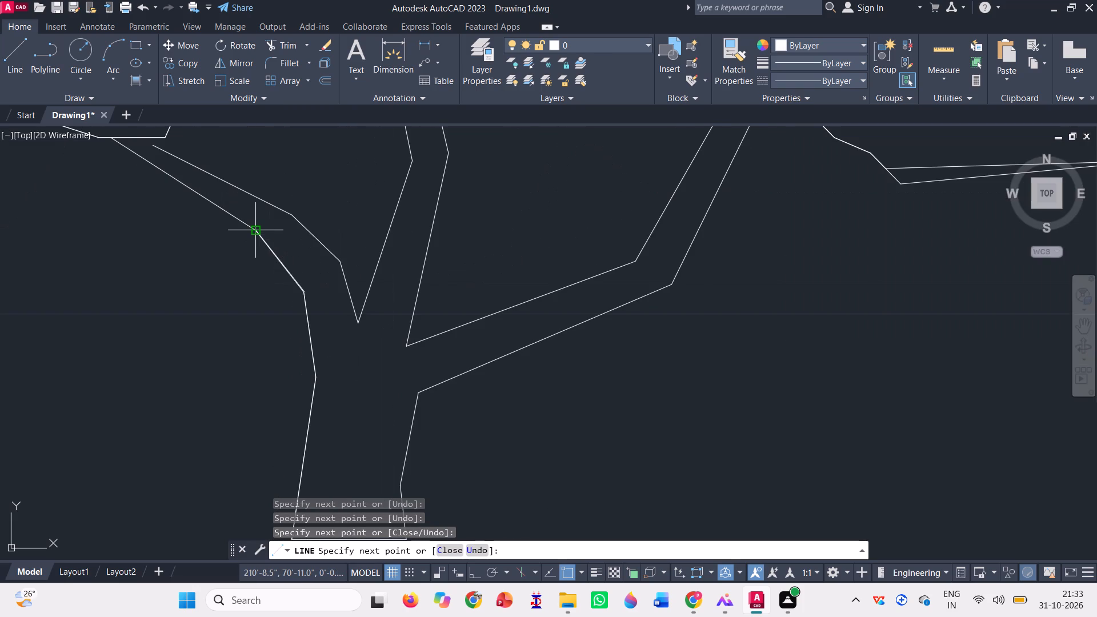
pyautogui.click(252, 230)
pyautogui.scroll(-1, 271, 277)
pyautogui.scroll(2, 177, 199)
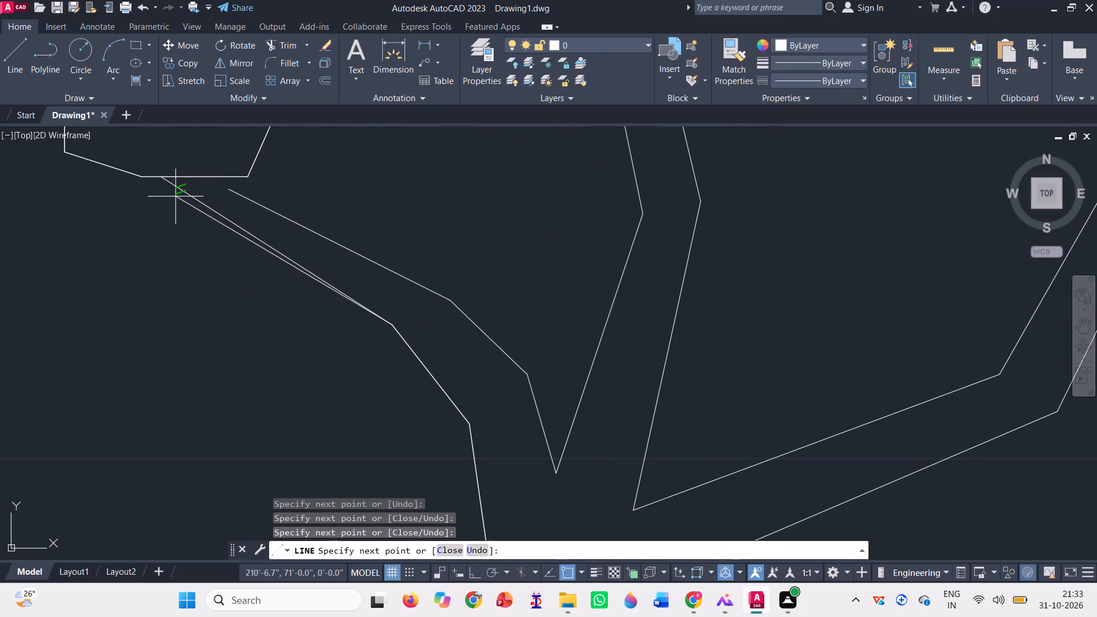
pyautogui.click(163, 175)
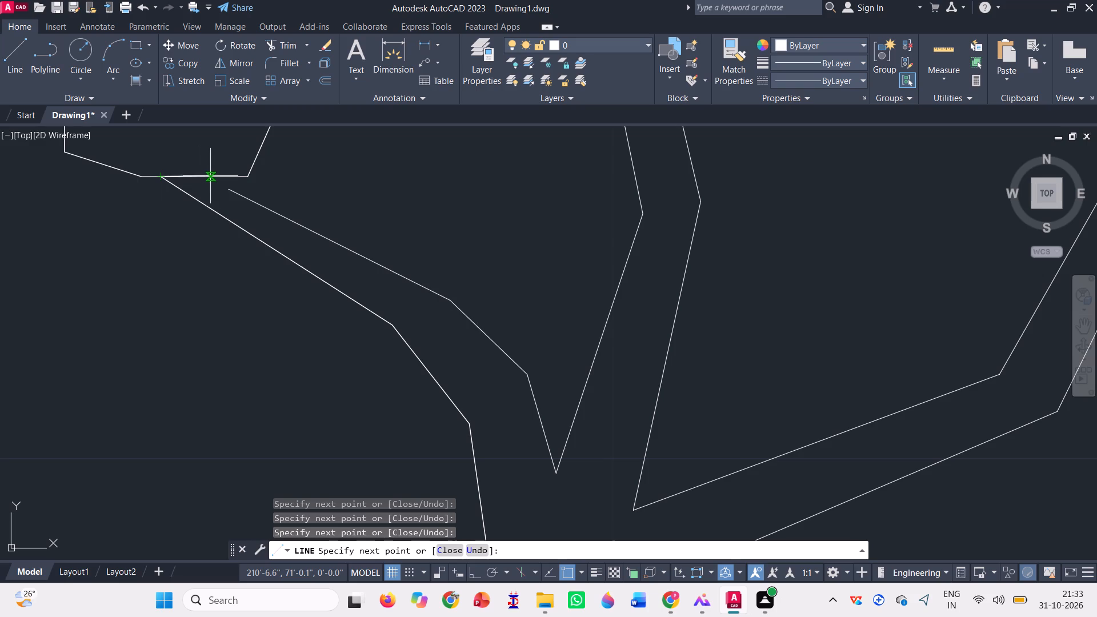
# Continue the line trace across the left branch's tip along the foliage edge, and down its inner edge to the first fork.
pyautogui.scroll(2, 221, 177)
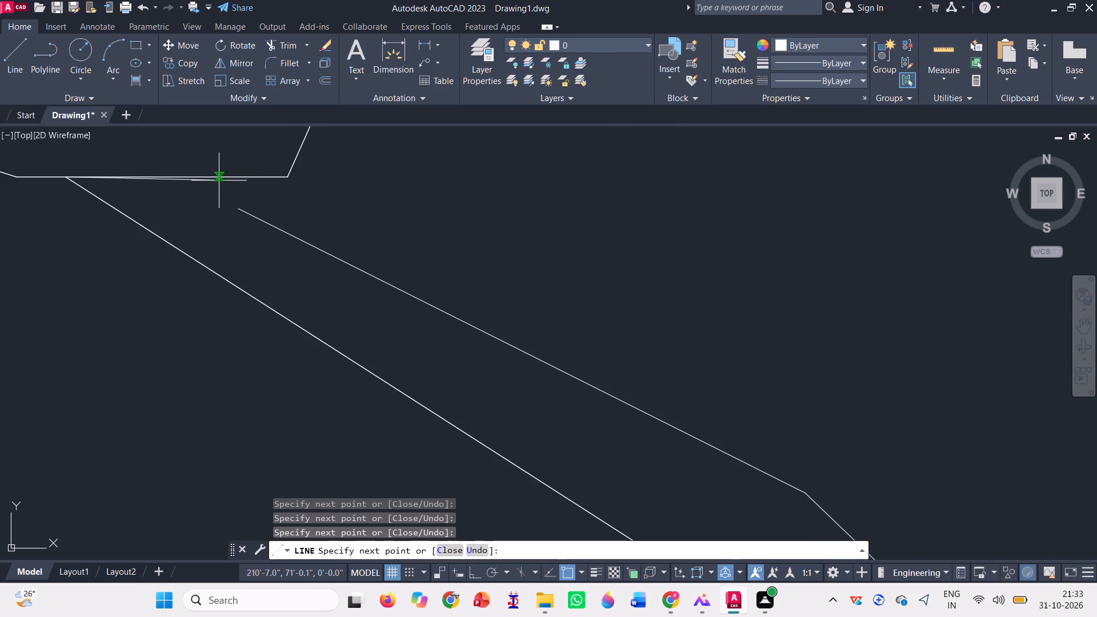
pyautogui.click(218, 177)
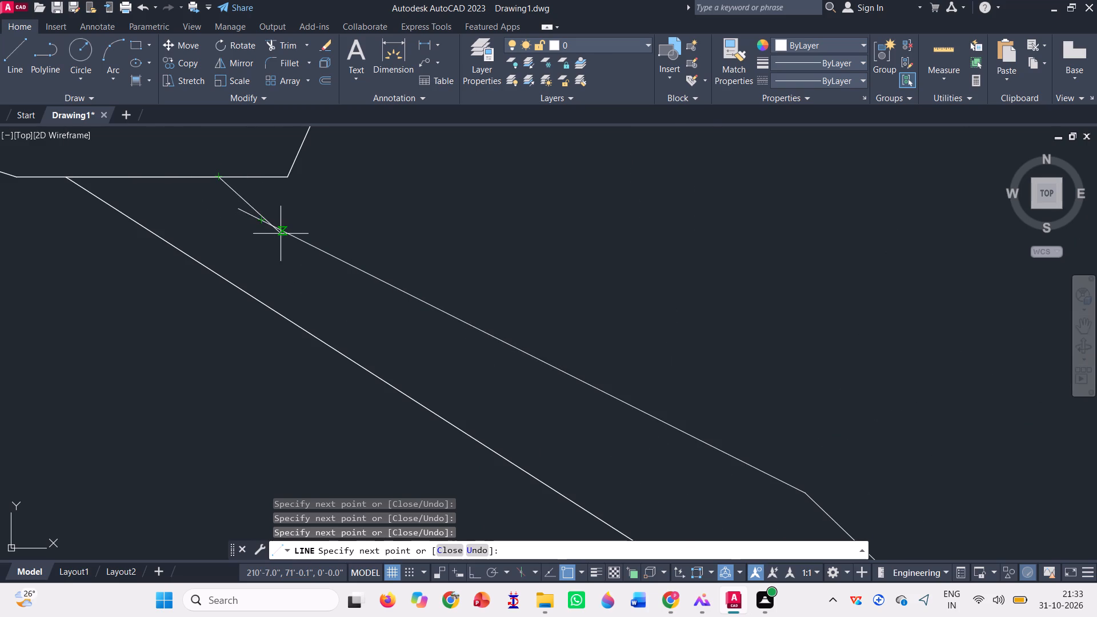
pyautogui.scroll(-2, 281, 234)
pyautogui.scroll(1, 488, 336)
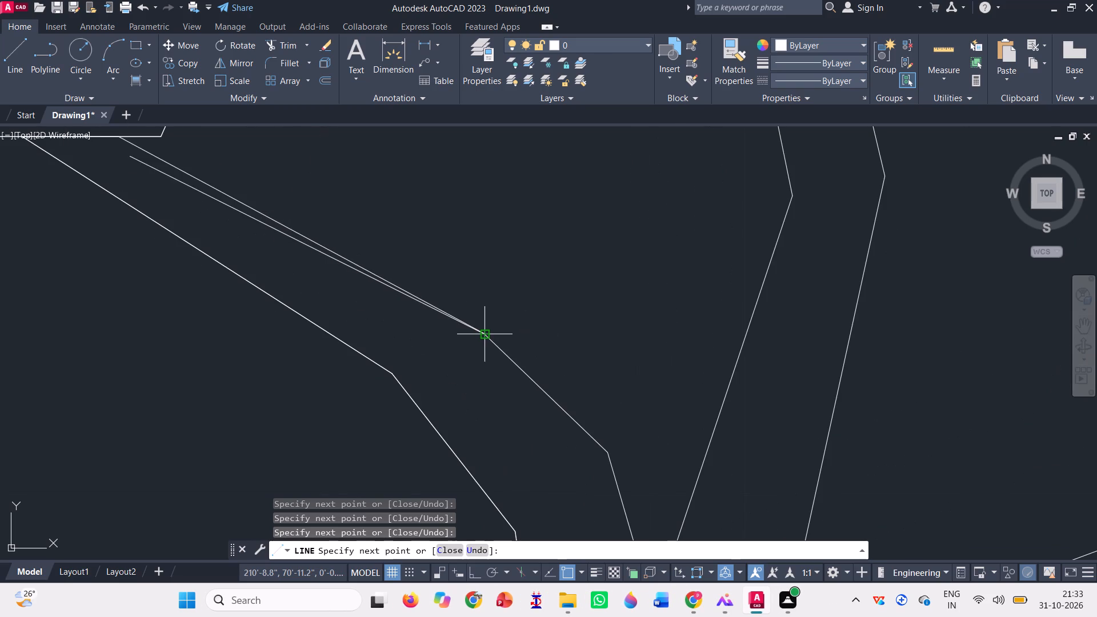
pyautogui.click(488, 335)
pyautogui.scroll(-1, 419, 287)
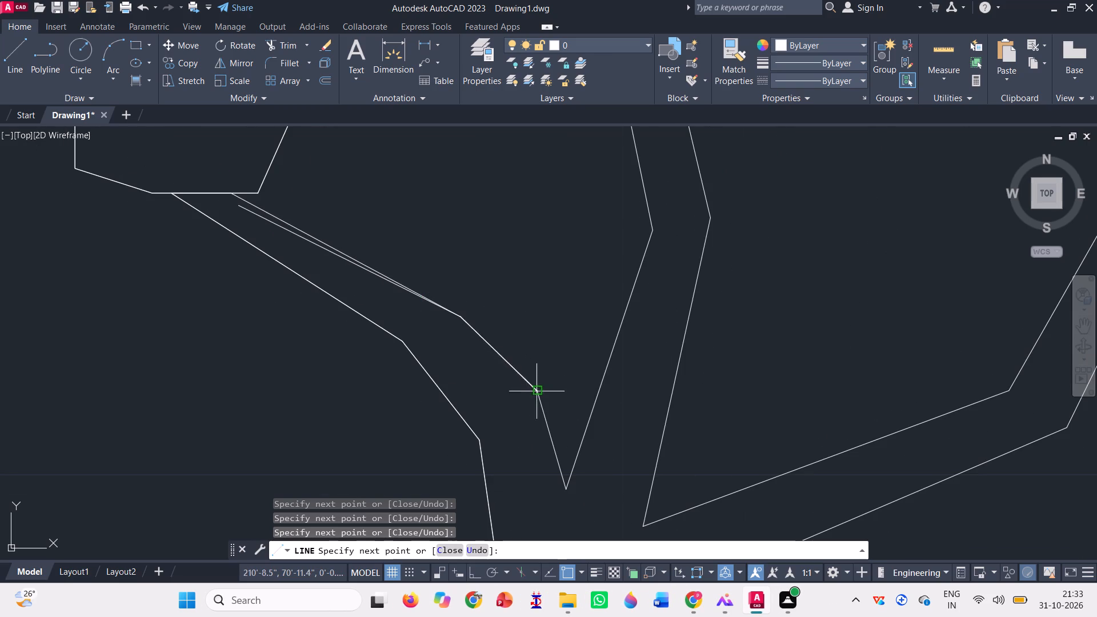
pyautogui.click(539, 392)
pyautogui.scroll(-2, 479, 310)
pyautogui.scroll(2, 501, 372)
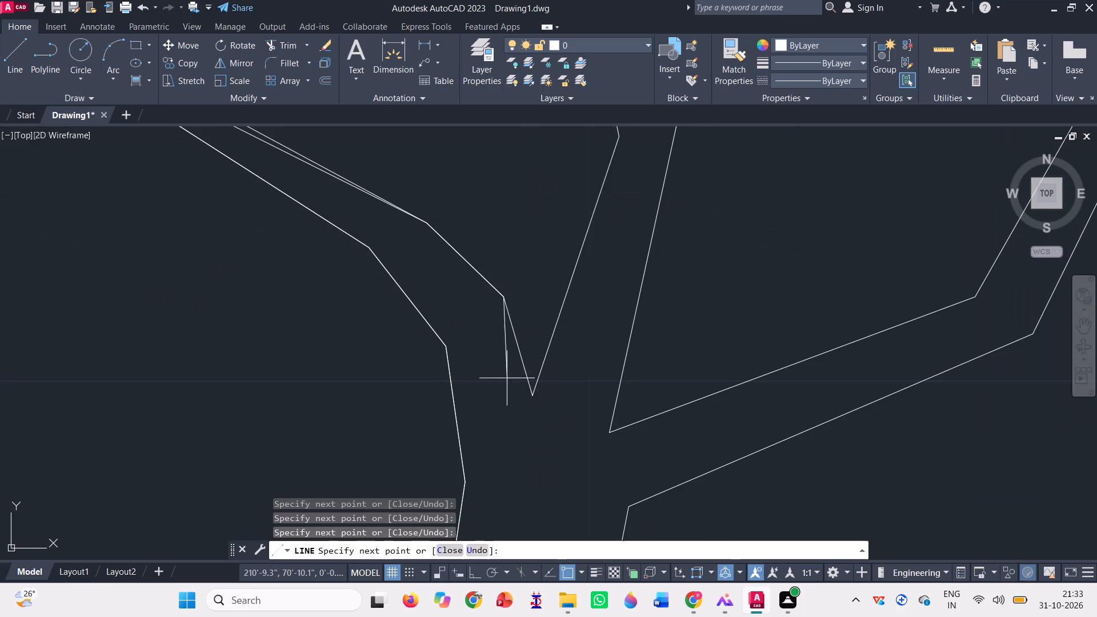
pyautogui.click(531, 391)
# Continue the line trace up the middle branch's left edge to the foliage outline, and along that outline toward the small peak.
pyautogui.scroll(-2, 515, 422)
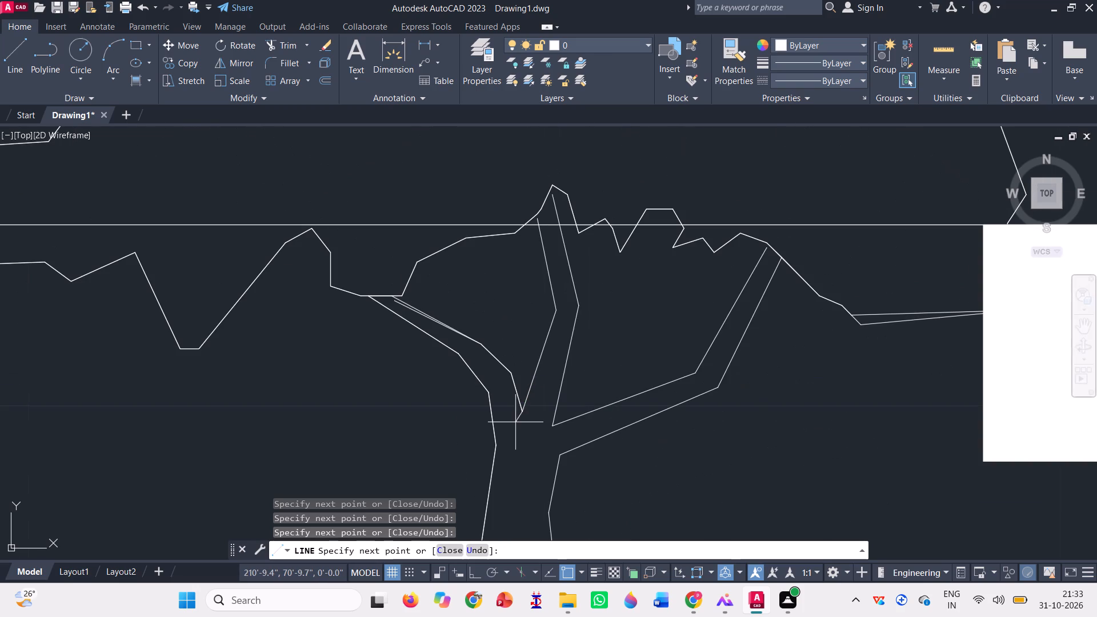
pyautogui.scroll(2, 554, 296)
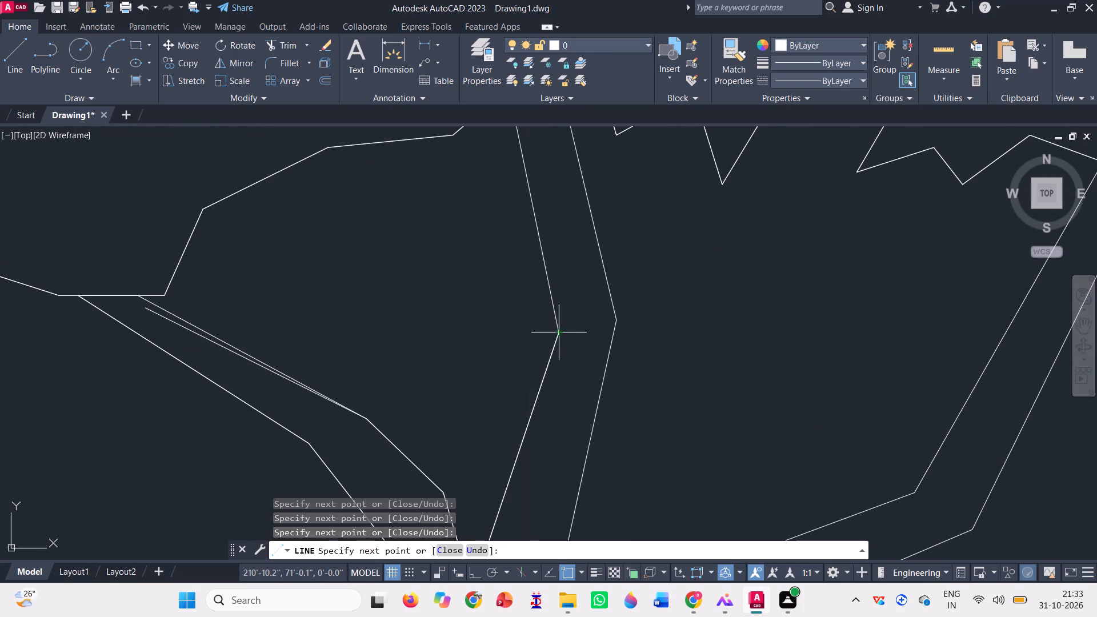
pyautogui.click(560, 334)
pyautogui.scroll(-2, 467, 364)
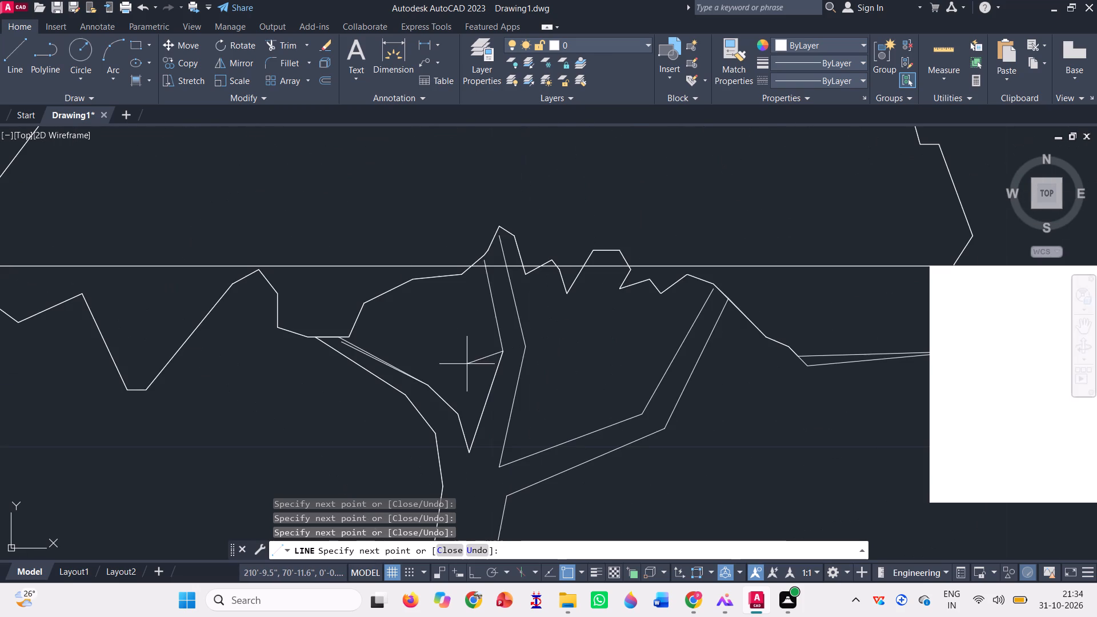
pyautogui.scroll(3, 473, 258)
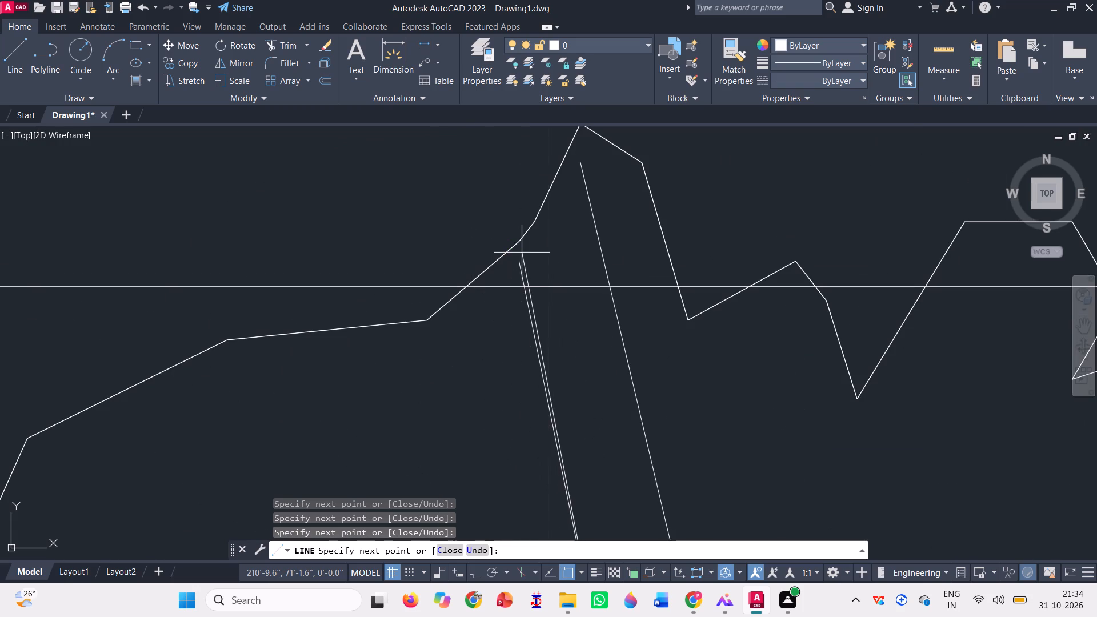
pyautogui.scroll(2, 513, 250)
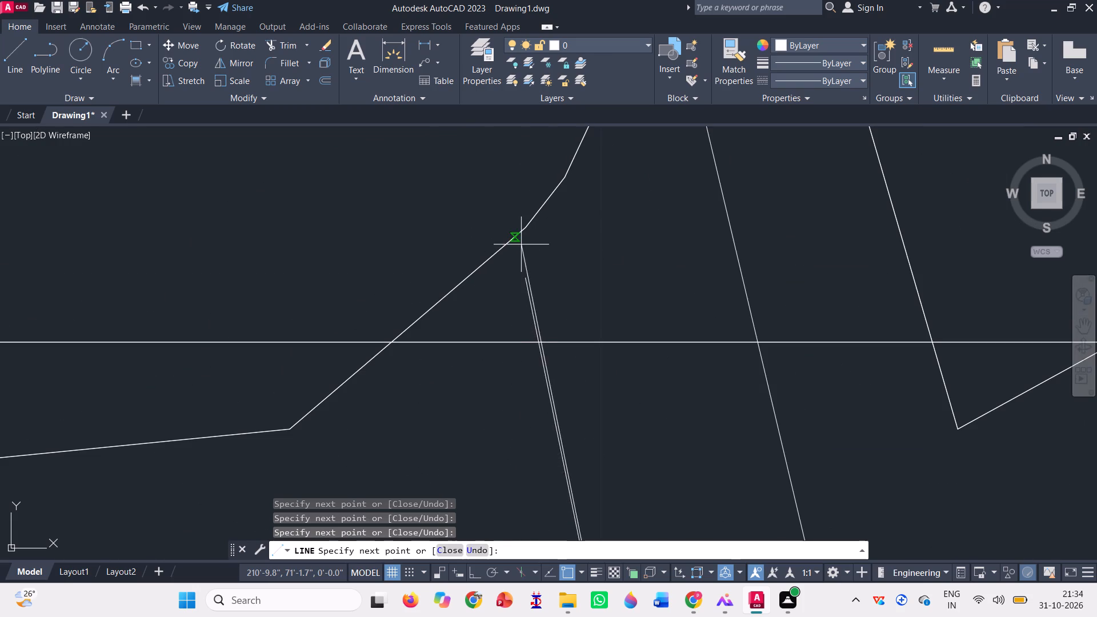
pyautogui.click(518, 239)
pyautogui.scroll(-2, 493, 263)
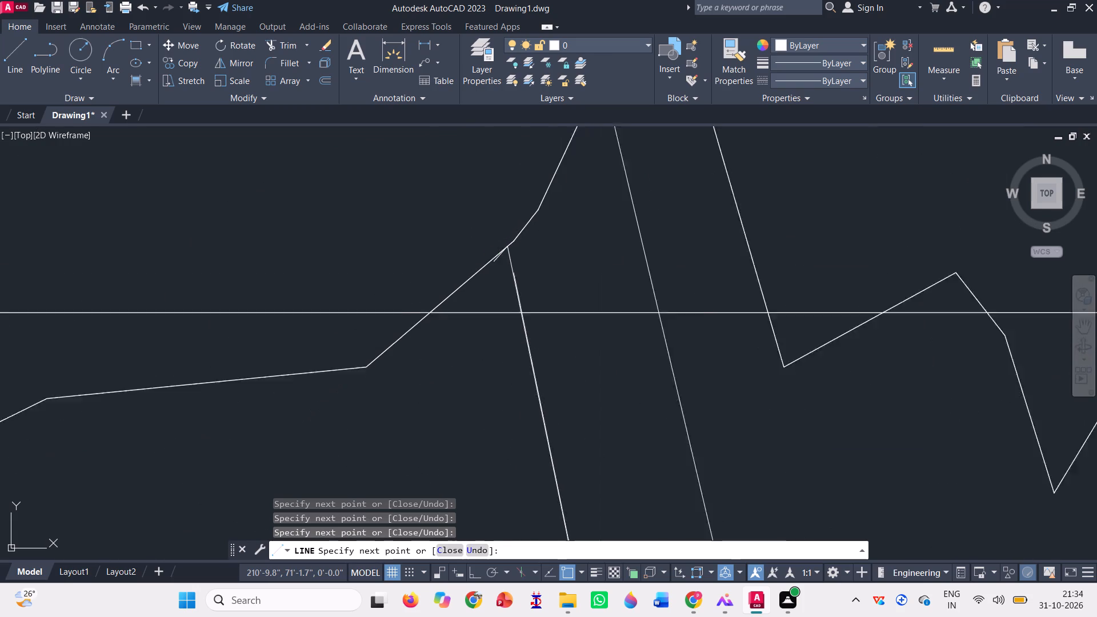
pyautogui.click(525, 226)
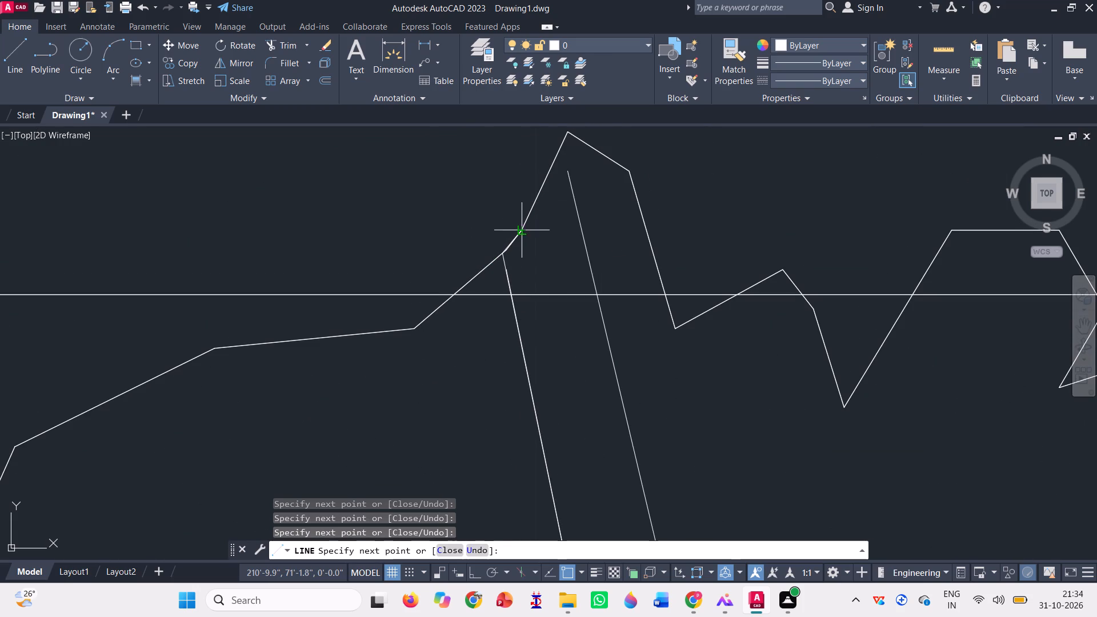
pyautogui.scroll(1, 538, 179)
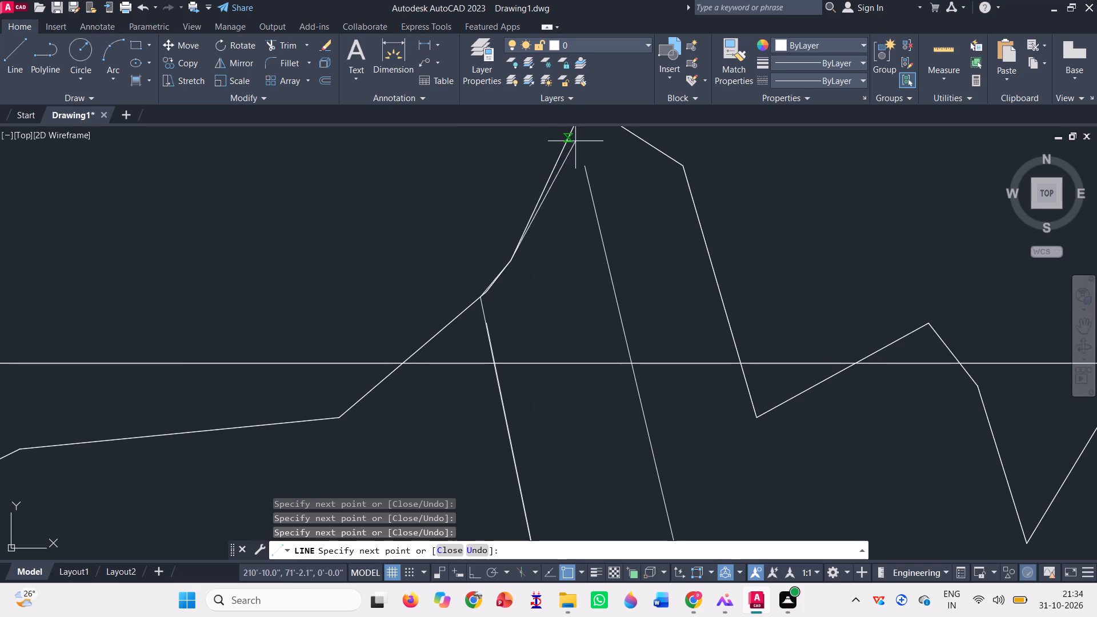
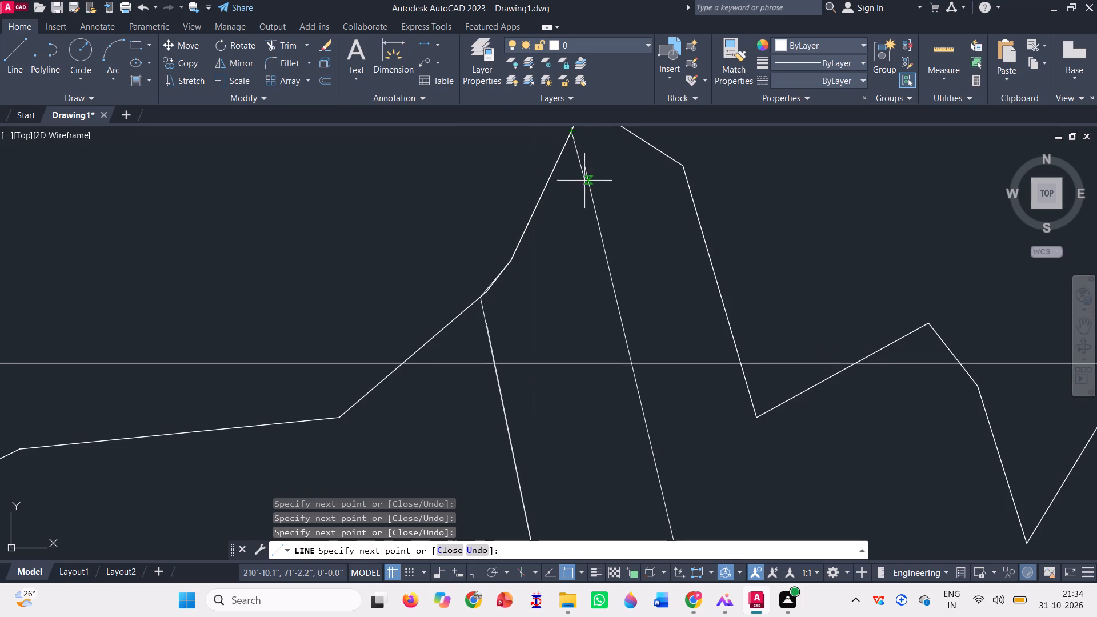
# Continue the line trace down the middle branch's right edge to the fork and along the right branch's upper edge to its tip.
pyautogui.scroll(-4, 579, 175)
pyautogui.scroll(2, 604, 288)
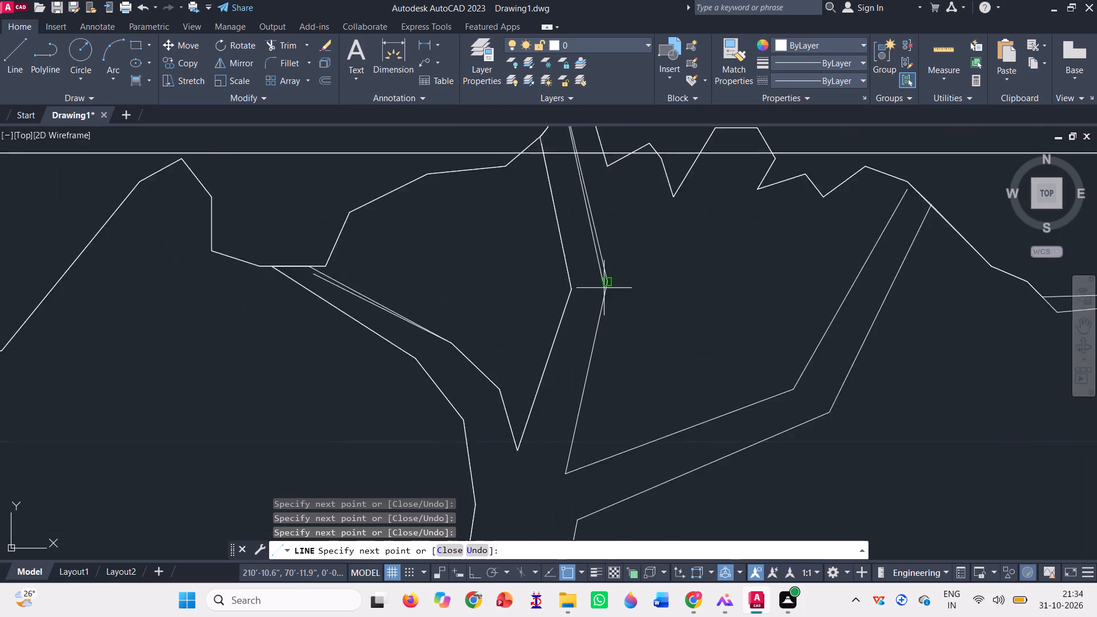
pyautogui.click(611, 279)
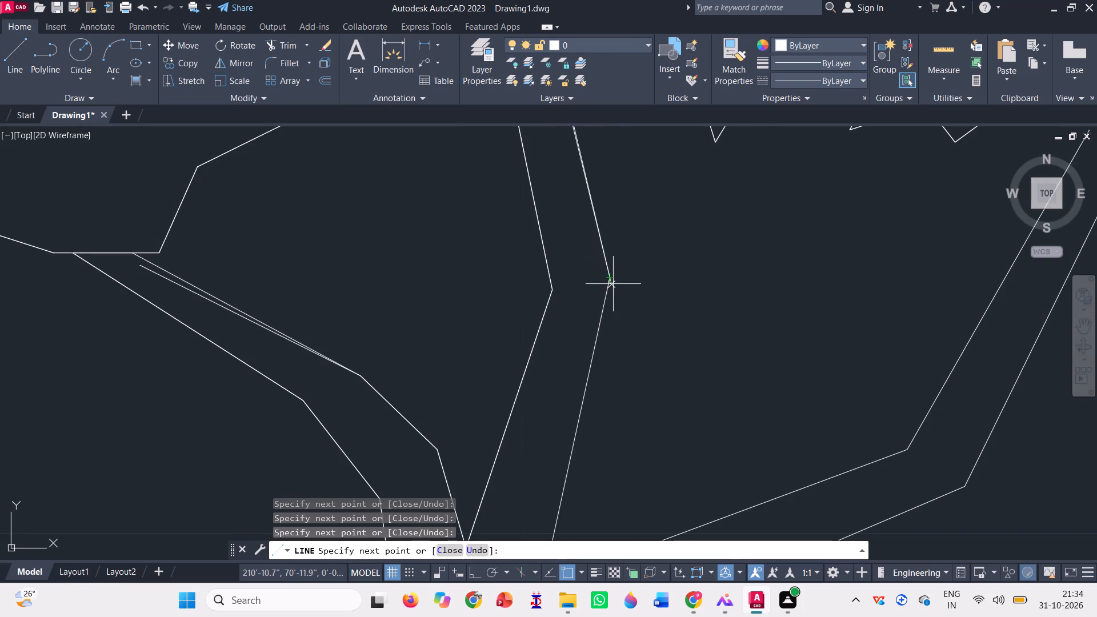
pyautogui.scroll(-2, 568, 257)
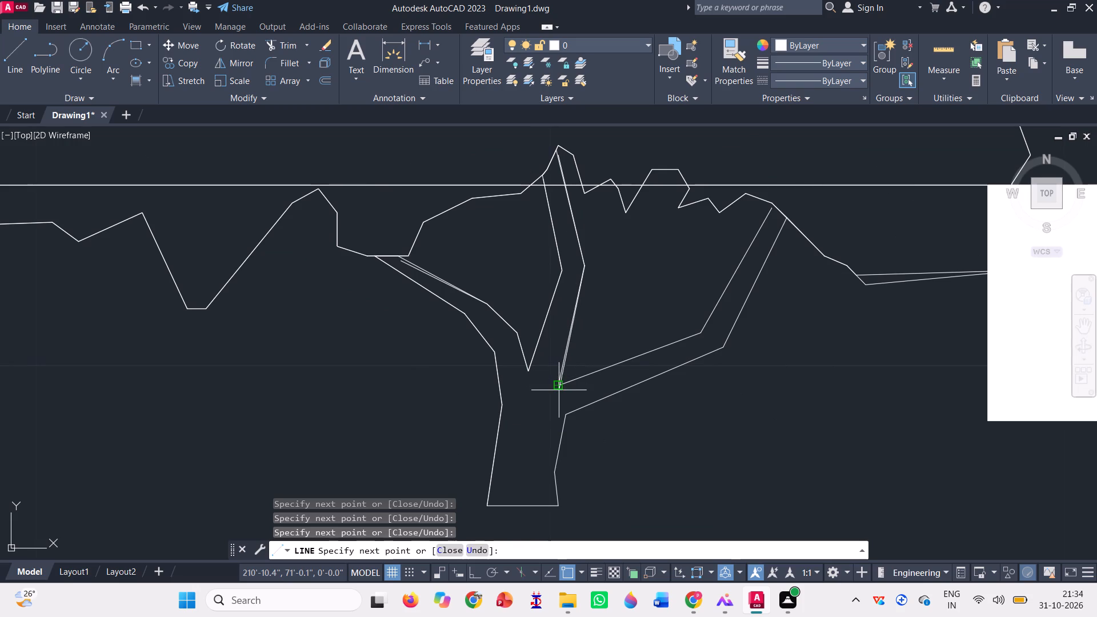
pyautogui.click(562, 382)
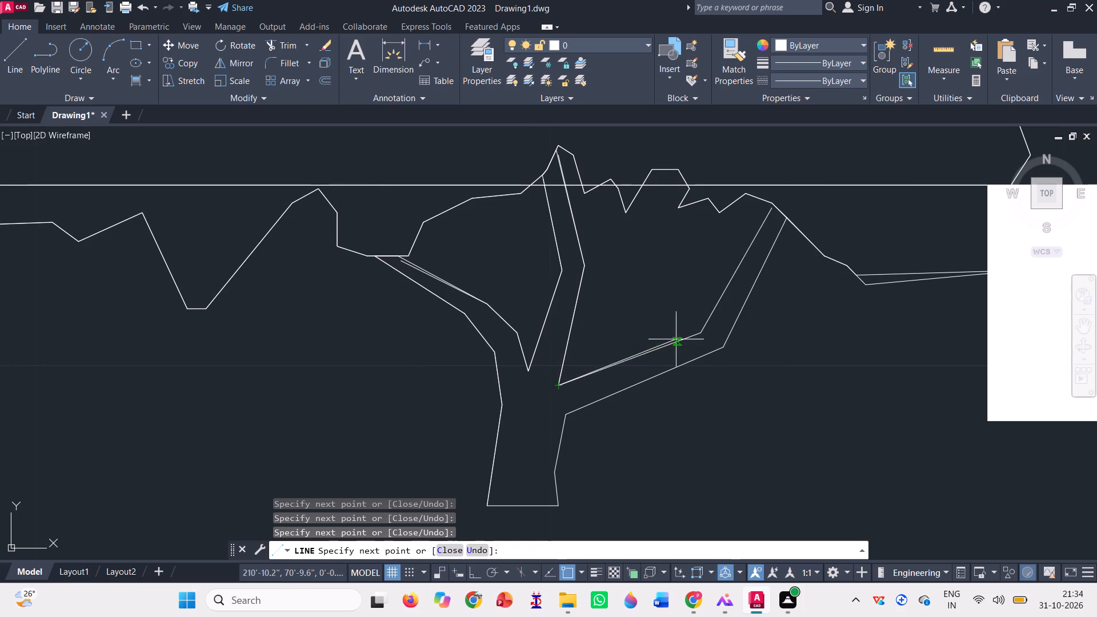
pyautogui.click(702, 332)
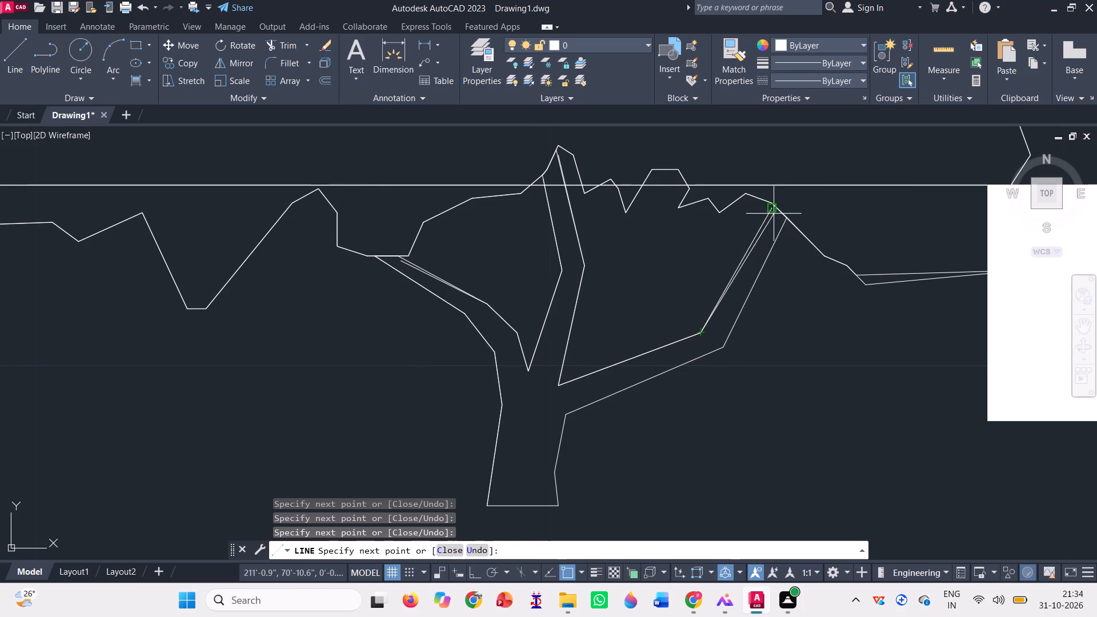
pyautogui.scroll(3, 776, 206)
pyautogui.click(768, 208)
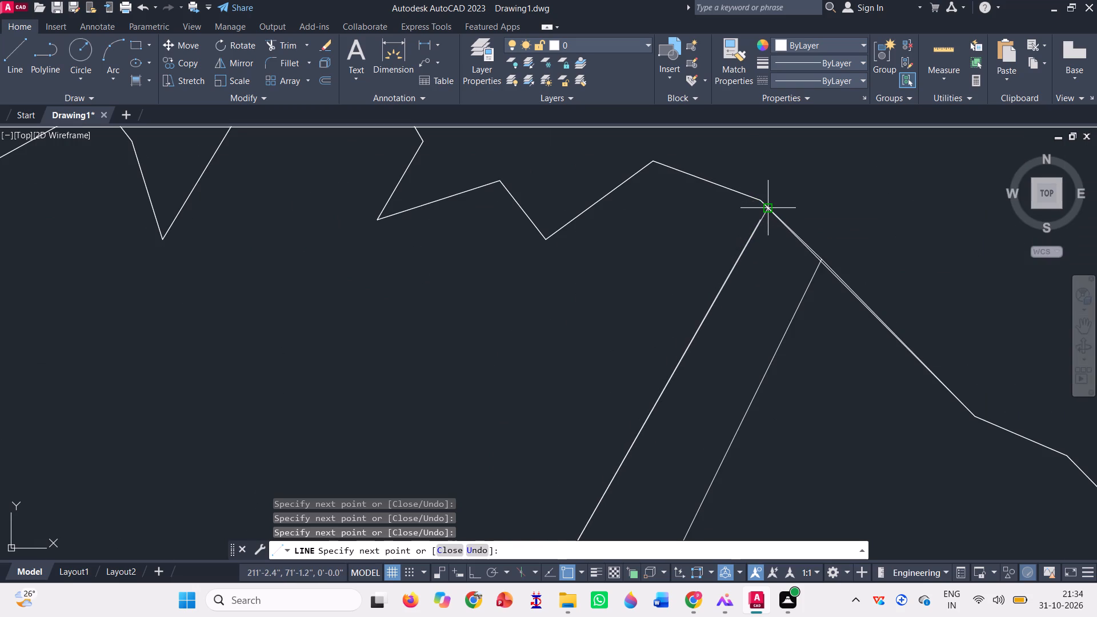
# Trace across the right branch's tip, back along its lower edge and down the trunk's right side to the base corner, finishing the line.
pyautogui.scroll(-4, 723, 245)
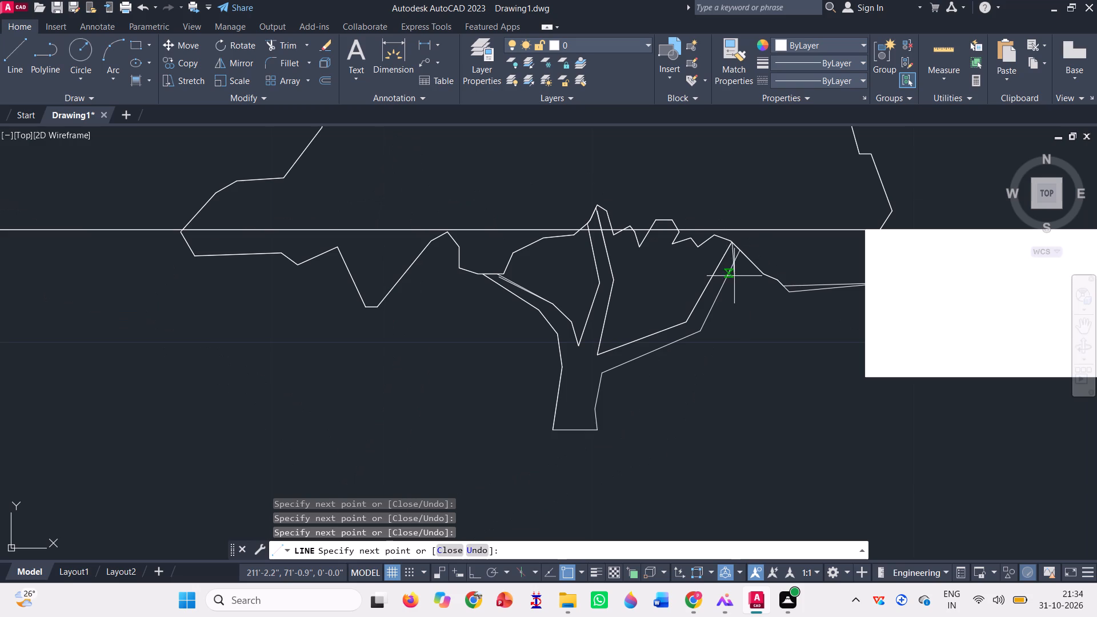
pyautogui.scroll(6, 739, 237)
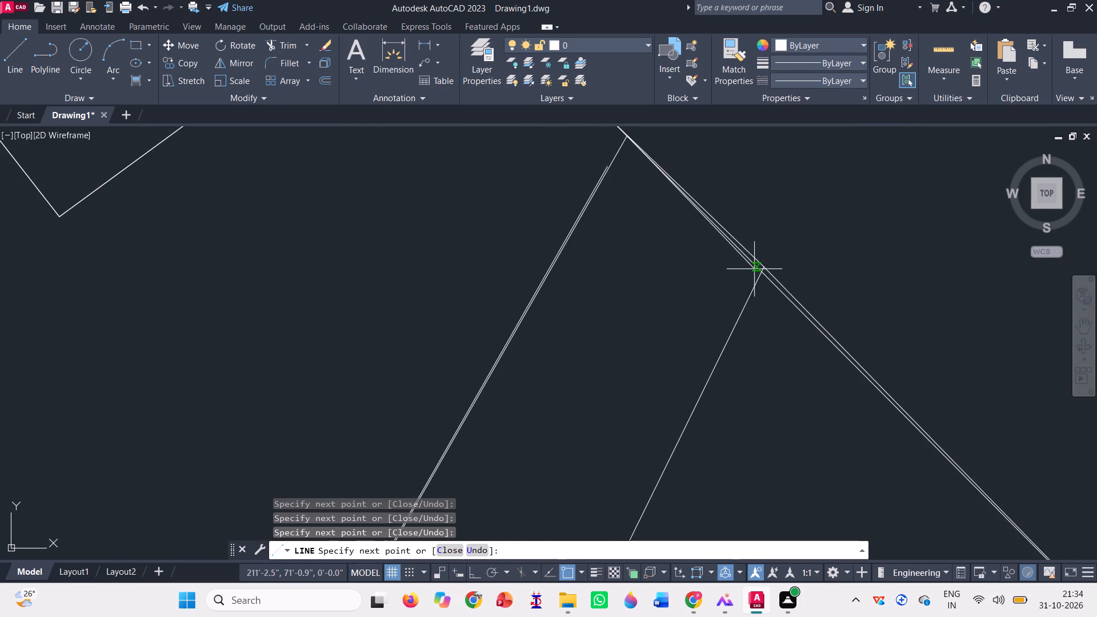
pyautogui.click(767, 269)
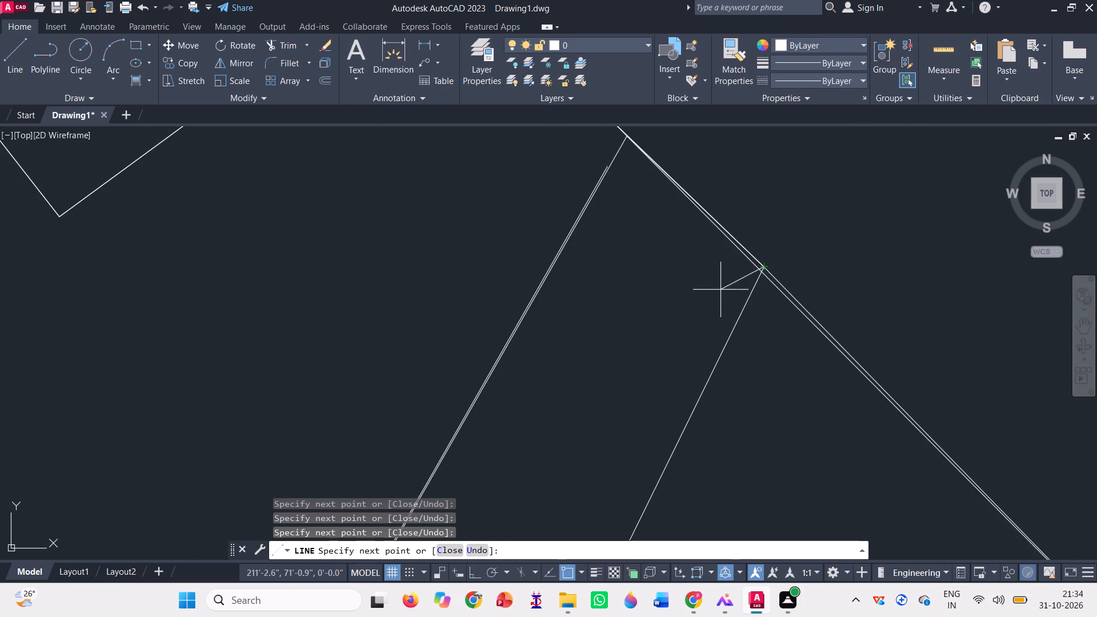
pyautogui.scroll(-5, 719, 289)
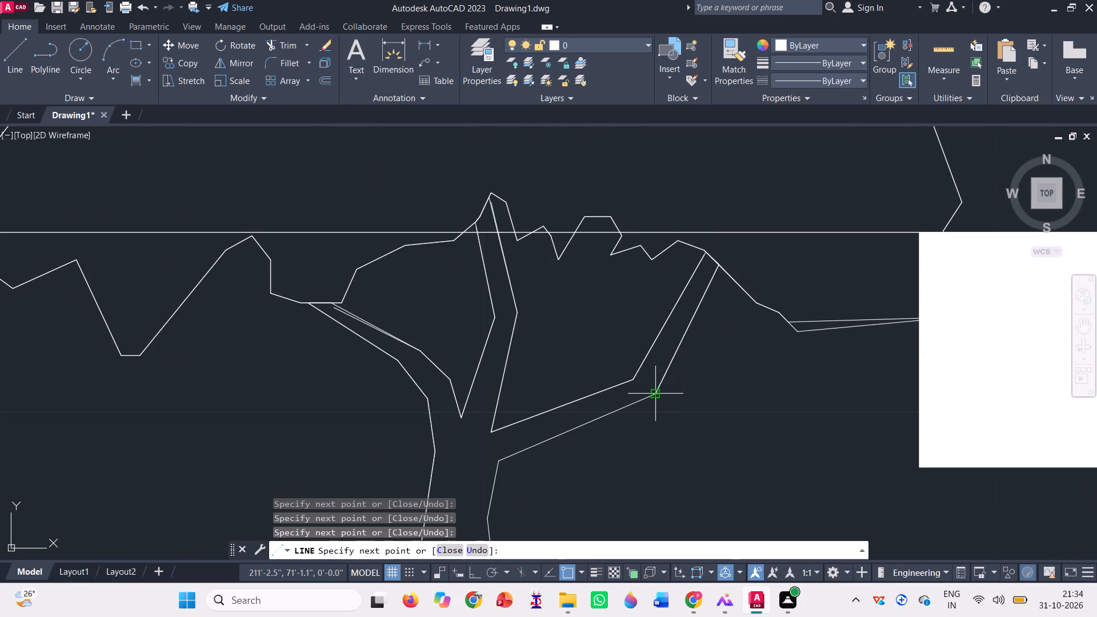
pyautogui.click(654, 391)
pyautogui.scroll(-2, 649, 303)
pyautogui.scroll(3, 590, 364)
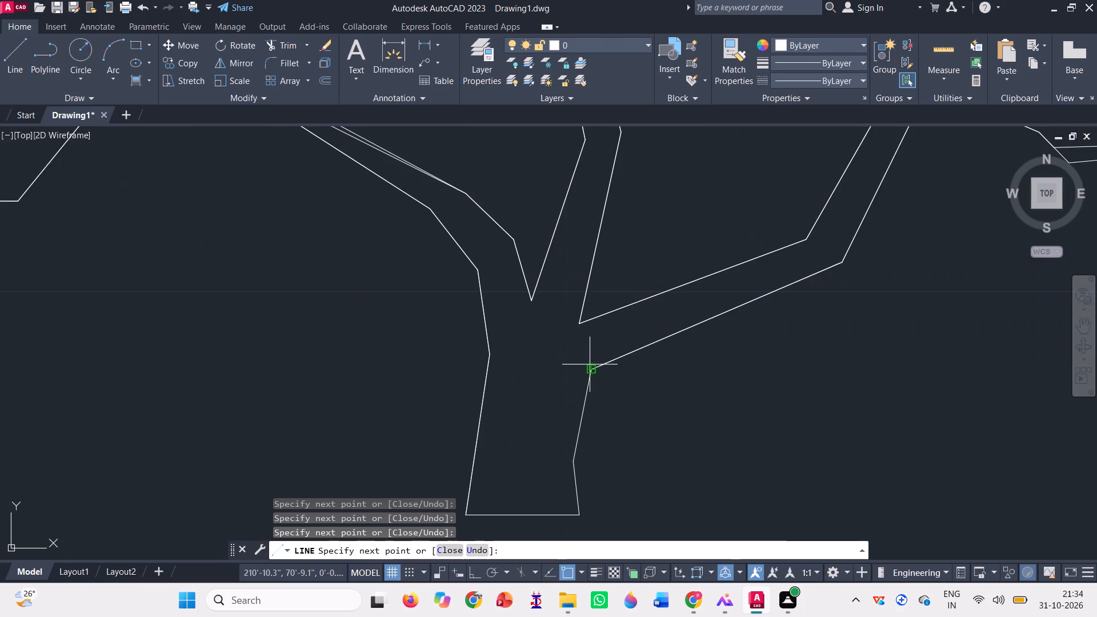
pyautogui.click(591, 367)
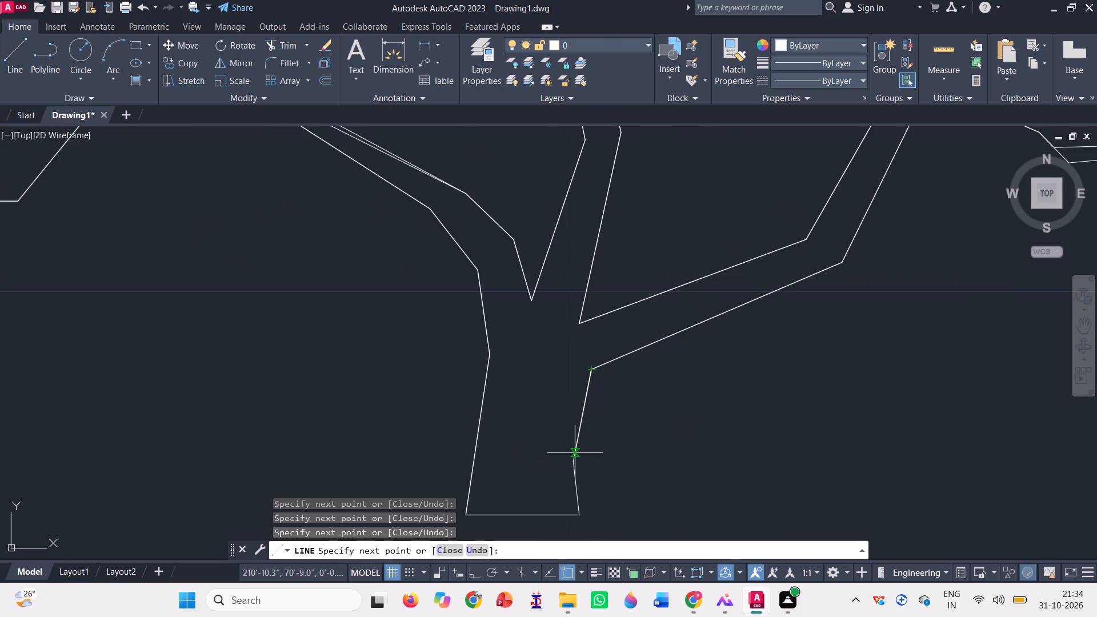
pyautogui.click(574, 458)
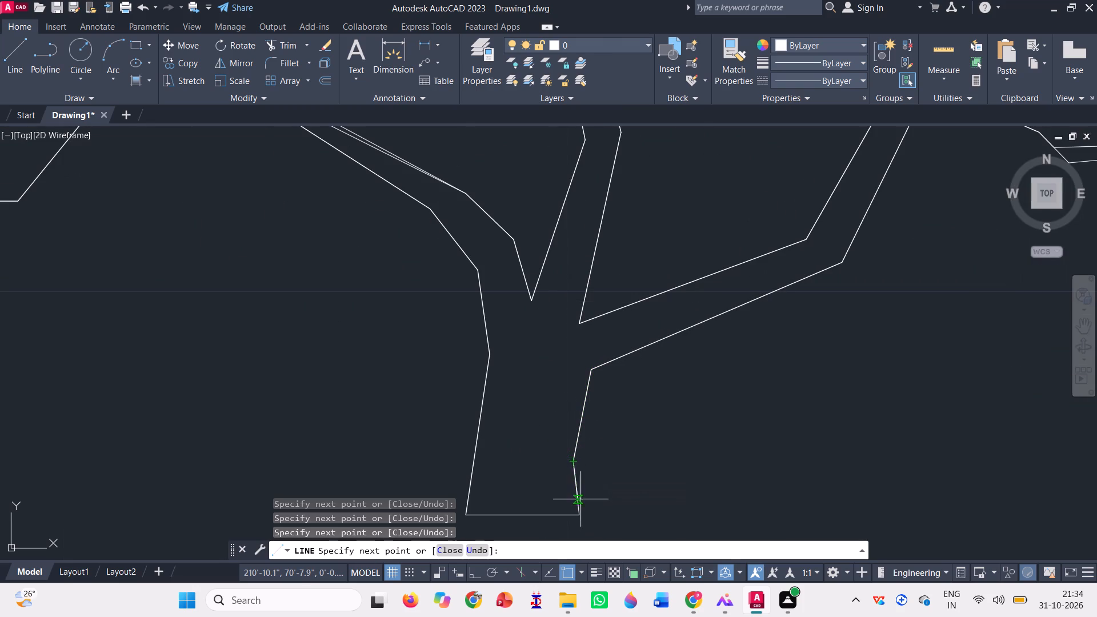
pyautogui.click(578, 513)
pyautogui.press('space')
# Delete the original one-piece tree outline underneath the newly traced lines.
pyautogui.scroll(-3, 546, 491)
pyautogui.scroll(3, 511, 410)
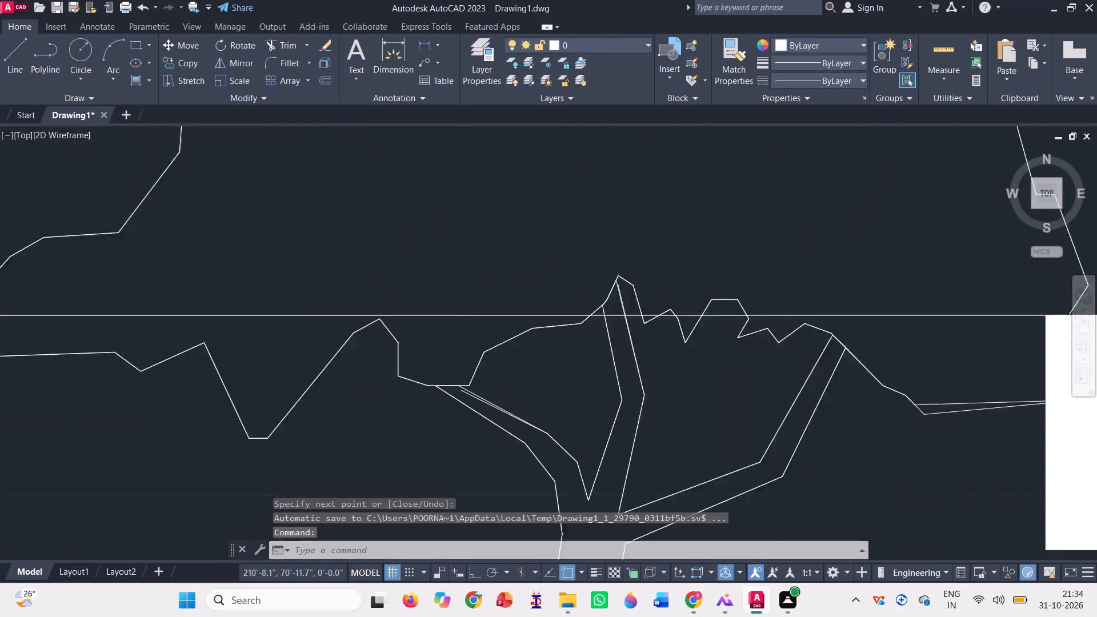
pyautogui.scroll(1, 511, 410)
pyautogui.click(394, 367)
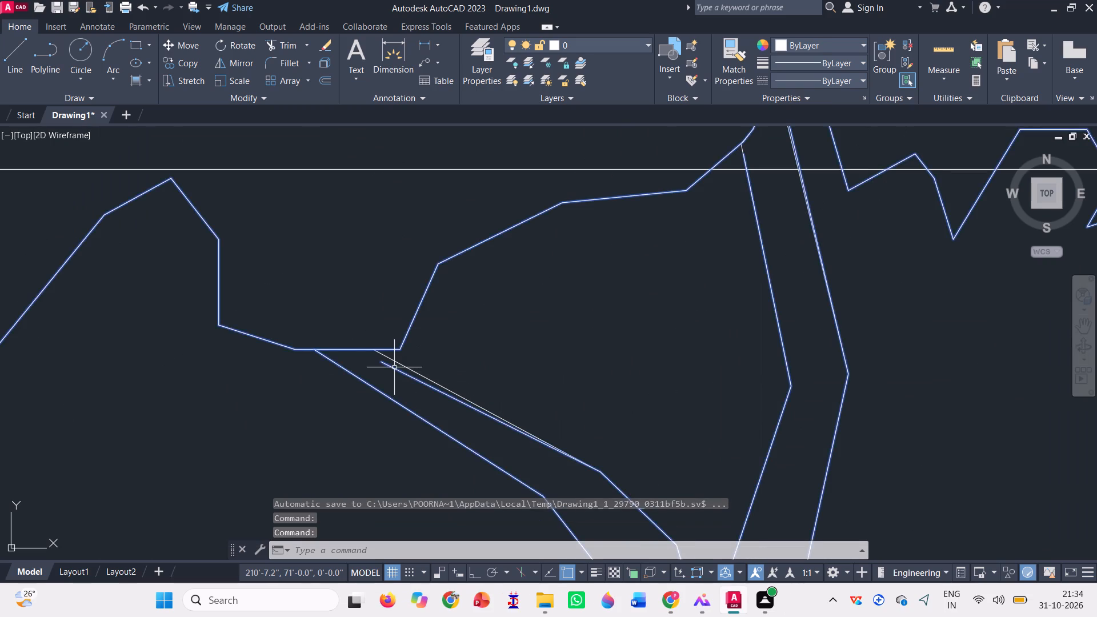
pyautogui.scroll(-4, 394, 367)
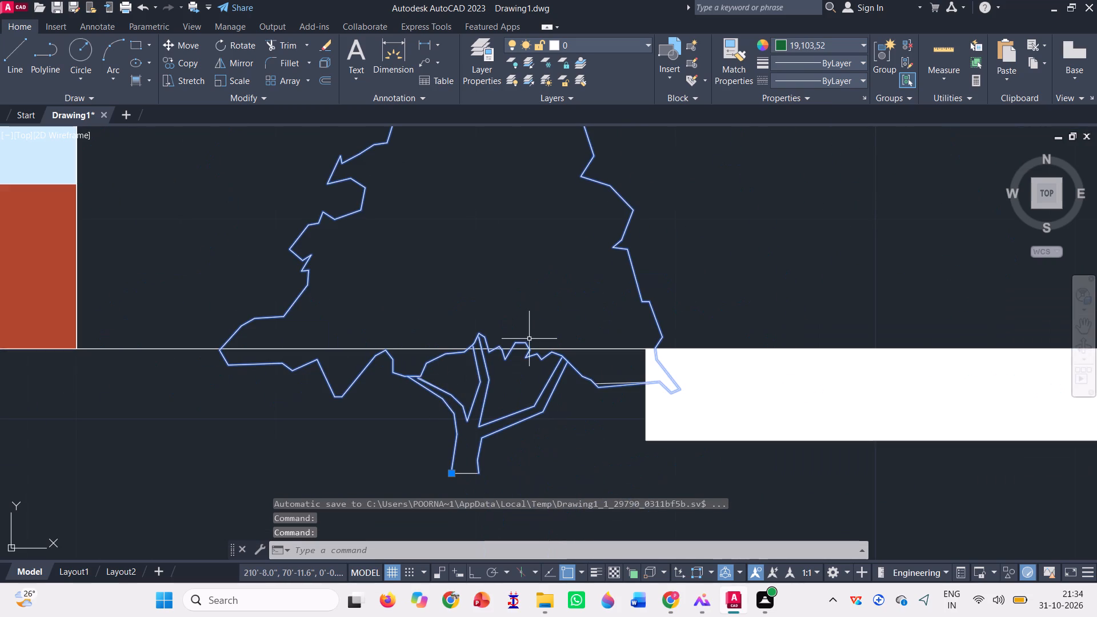
pyautogui.press('Delete')
# Join all the traced trunk and branch segments, including the three branch tips and the base, into one polyline.
pyautogui.click(535, 460)
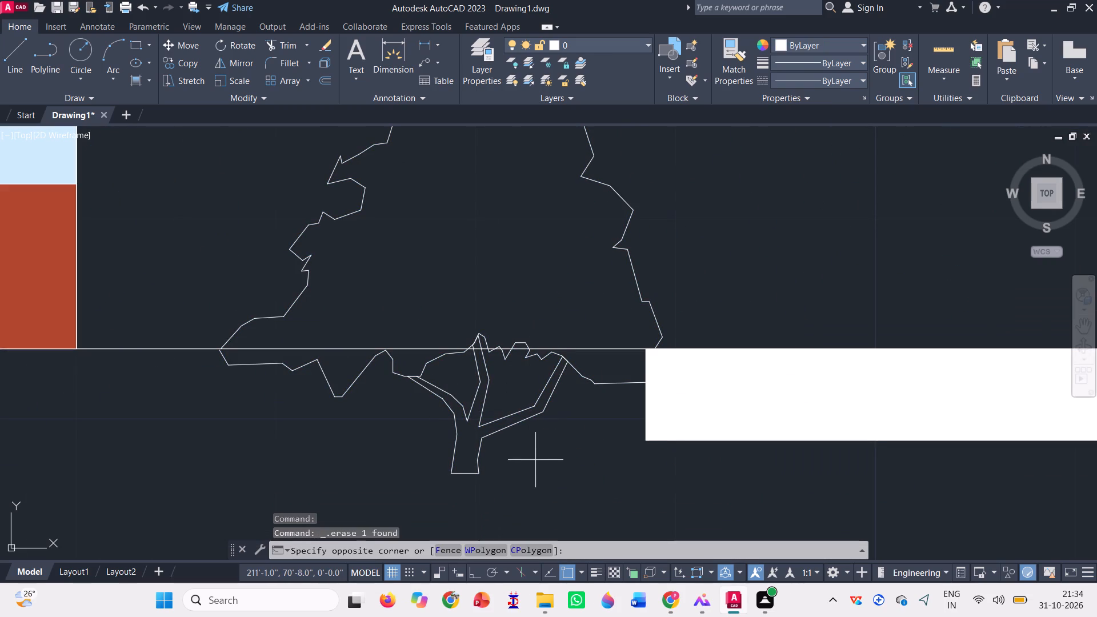
pyautogui.click(403, 392)
pyautogui.scroll(3, 509, 362)
pyautogui.click(467, 387)
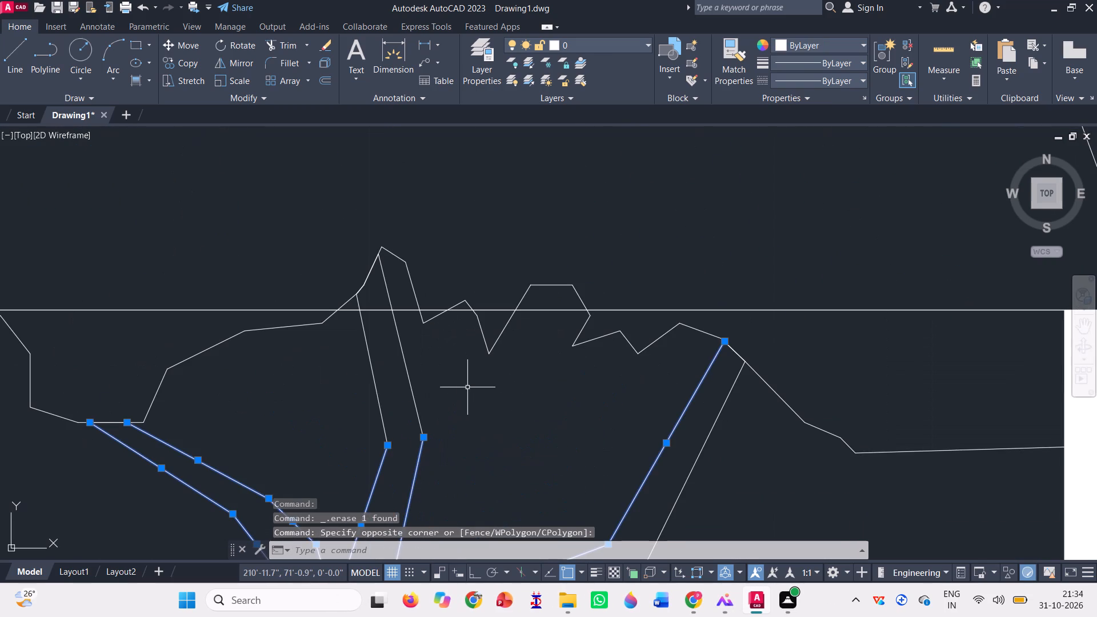
pyautogui.click(325, 355)
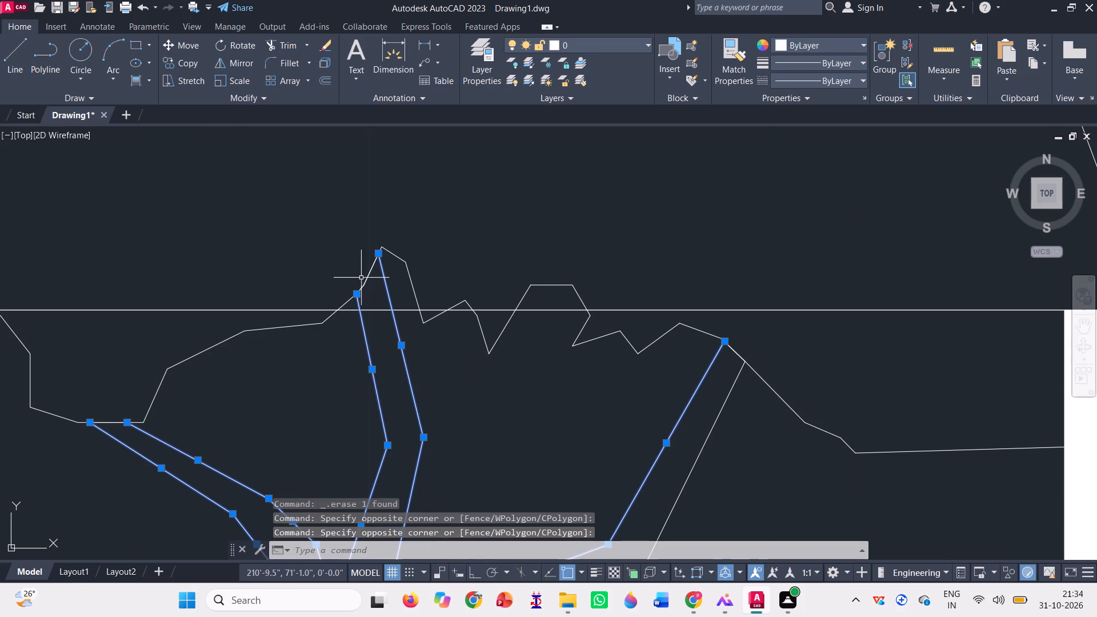
pyautogui.click(368, 278)
pyautogui.scroll(3, 345, 298)
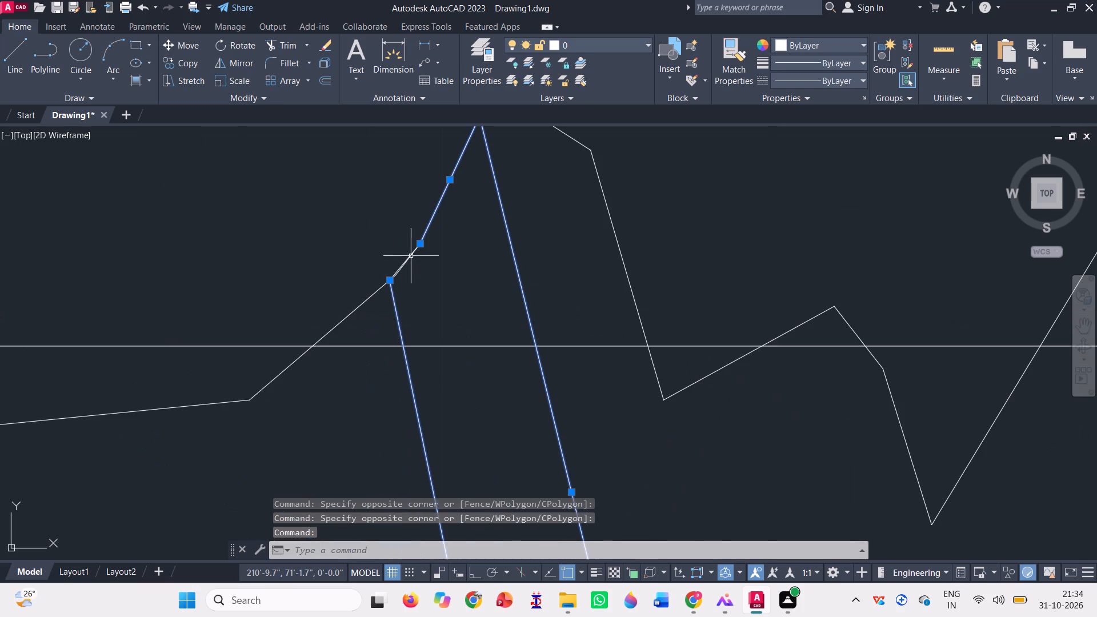
pyautogui.click(402, 263)
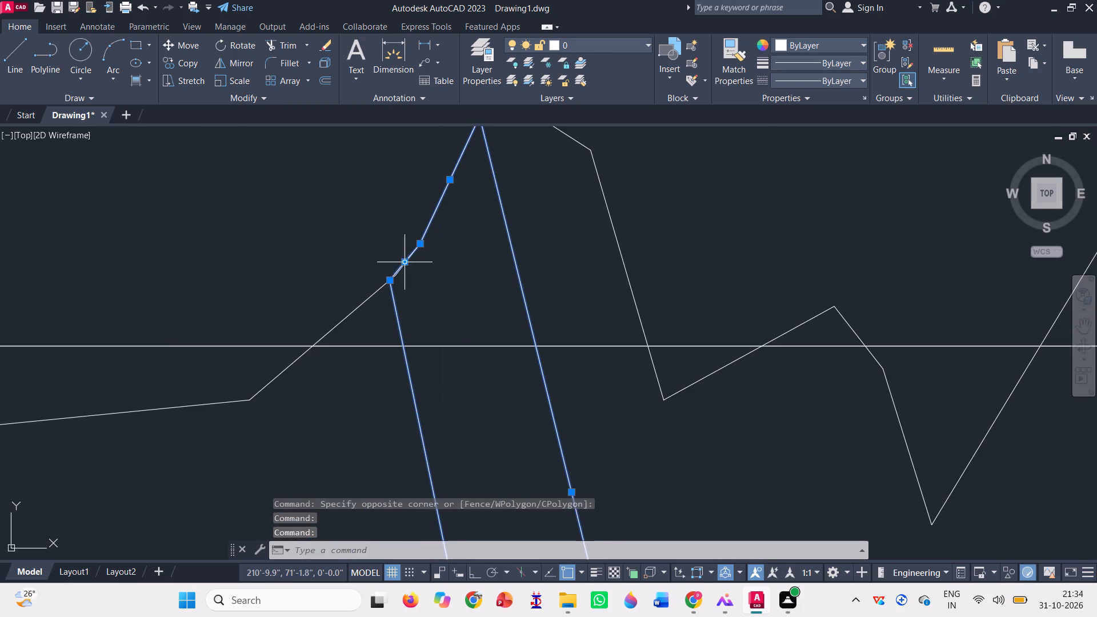
pyautogui.scroll(-4, 426, 270)
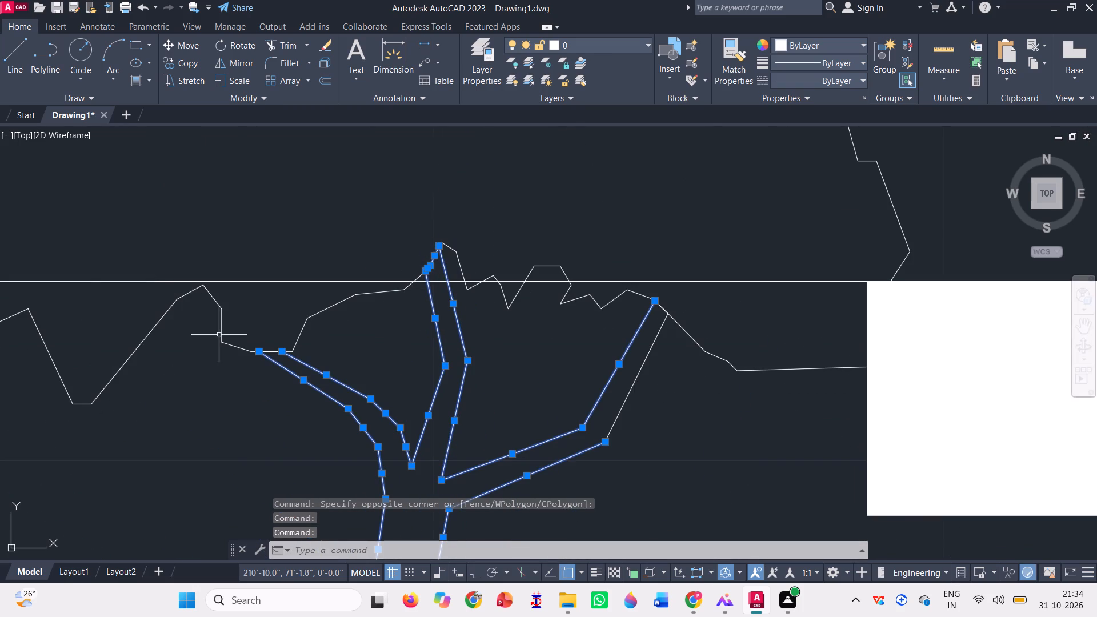
pyautogui.scroll(3, 250, 350)
pyautogui.click(329, 363)
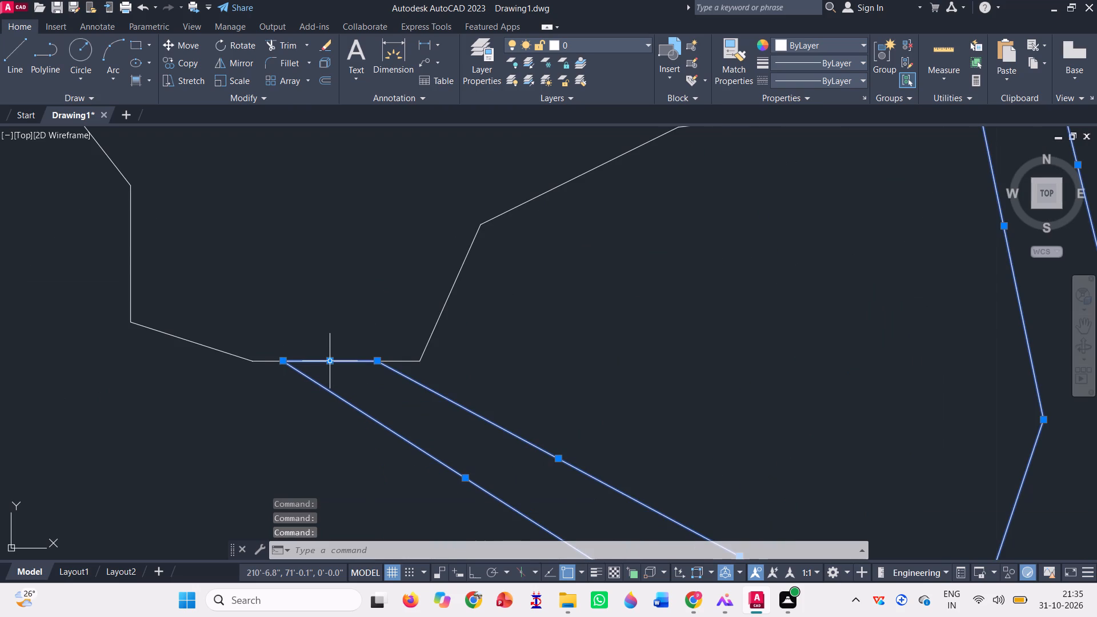
pyautogui.scroll(-5, 281, 362)
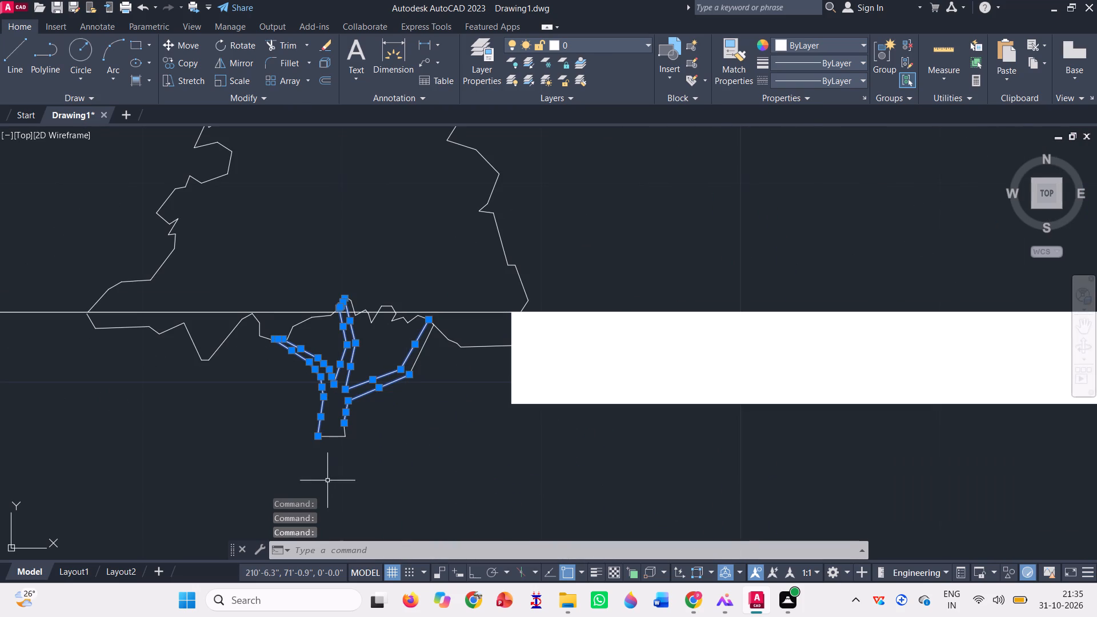
pyautogui.click(361, 459)
pyautogui.click(326, 428)
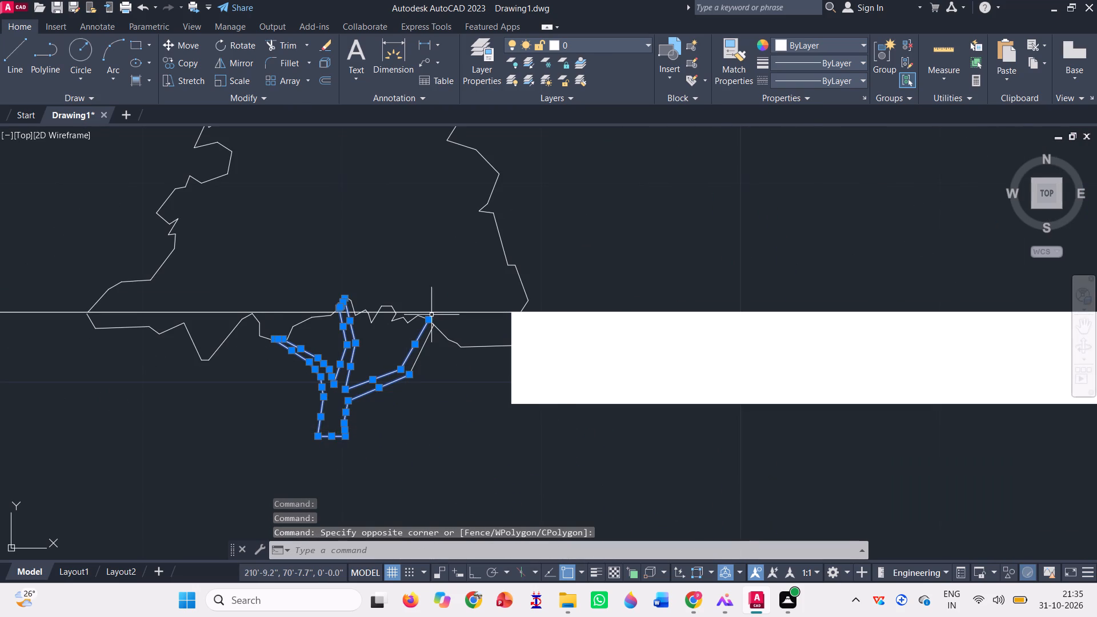
pyautogui.scroll(3, 431, 301)
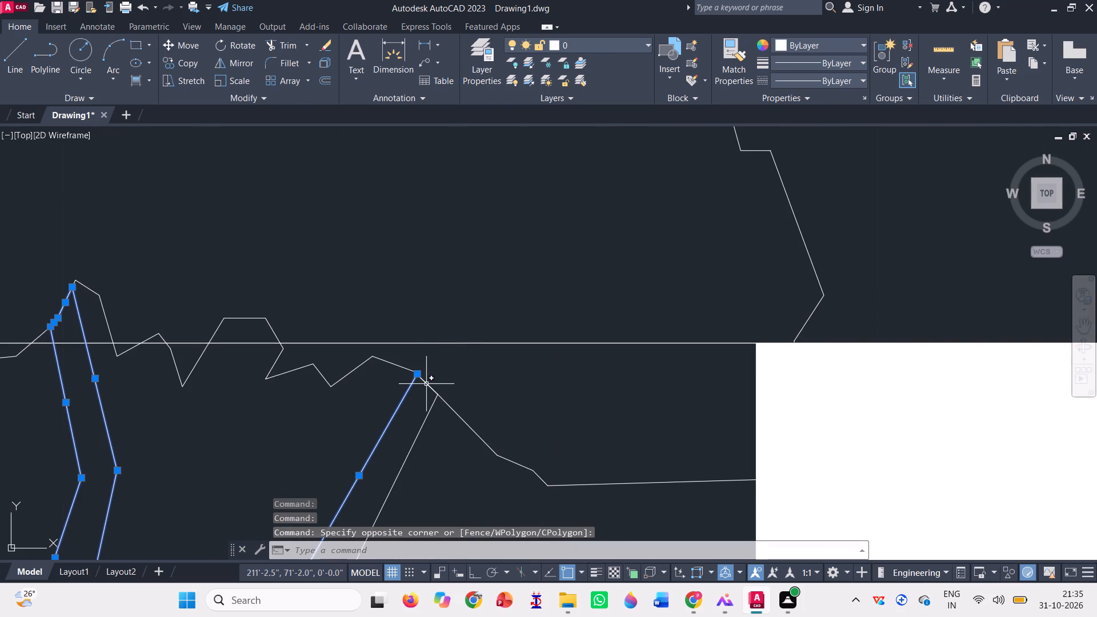
pyautogui.click(429, 387)
pyautogui.scroll(-2, 423, 307)
pyautogui.click(414, 394)
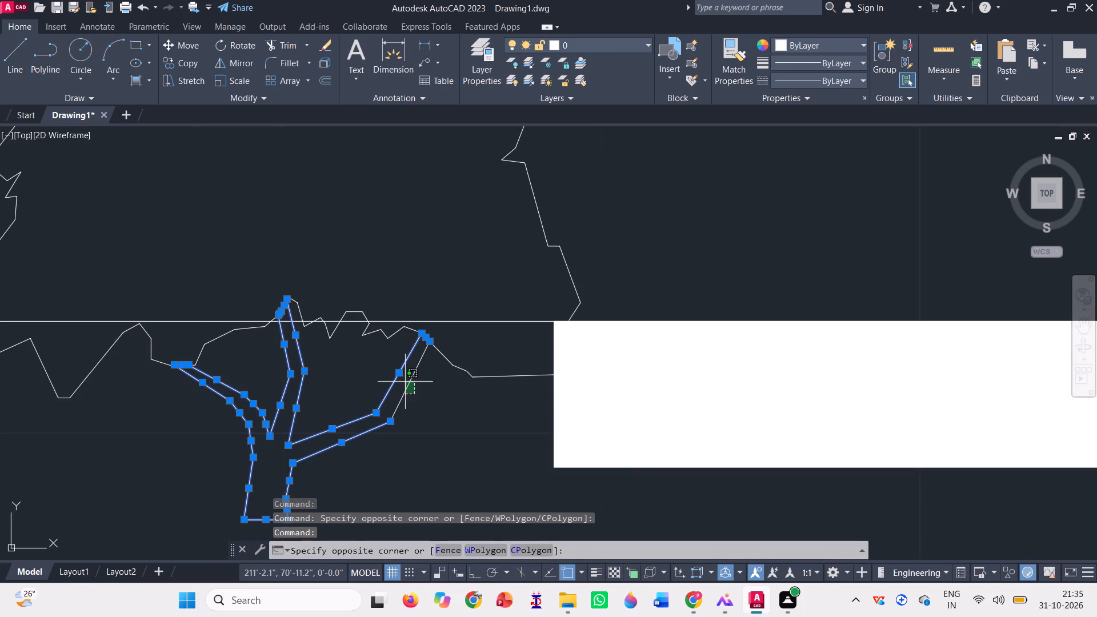
pyautogui.click(405, 382)
pyautogui.scroll(-2, 402, 384)
pyautogui.write('j')
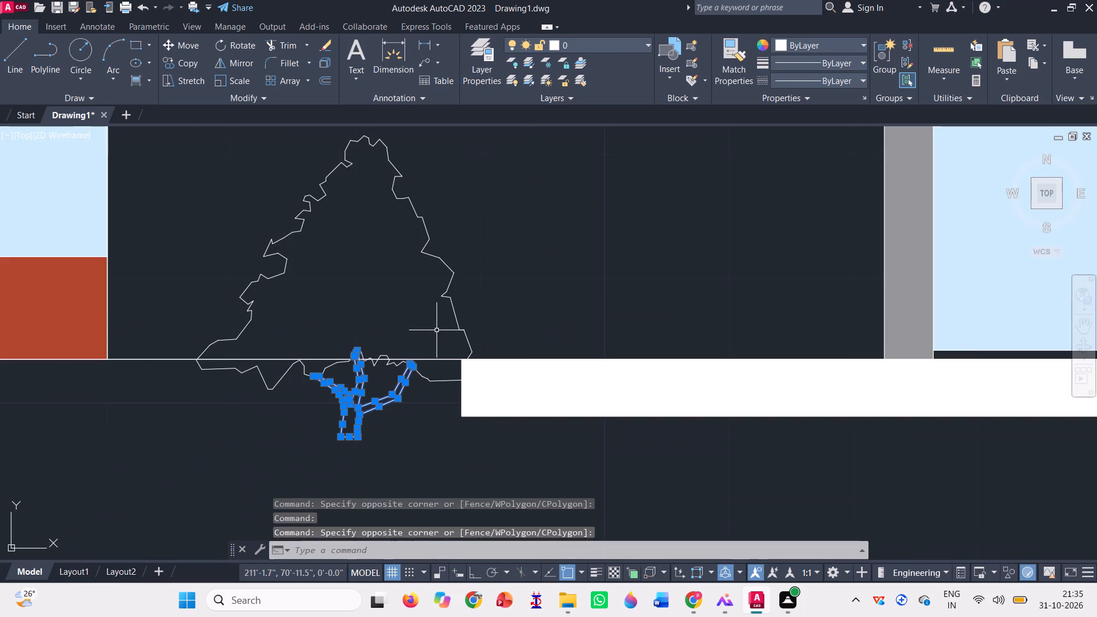
pyautogui.press('space')
# Join the traced foliage lines, covering the whole crown outline and the jagged lower edge across the branches, into polylines.
pyautogui.scroll(-1, 344, 304)
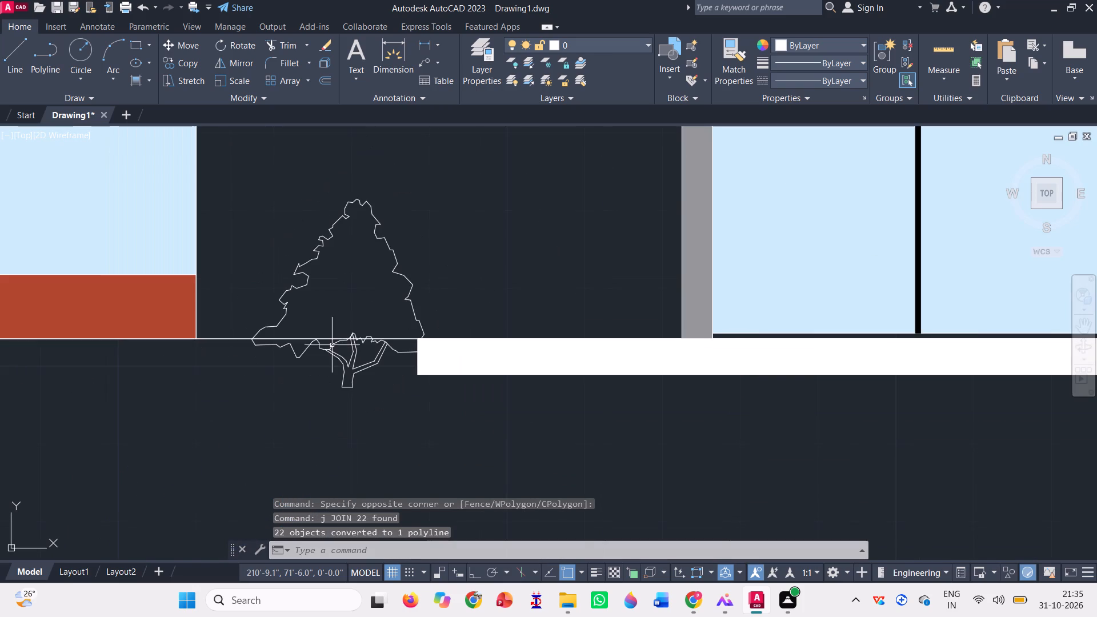
pyautogui.scroll(2, 305, 368)
pyautogui.scroll(3, 346, 323)
pyautogui.click(340, 332)
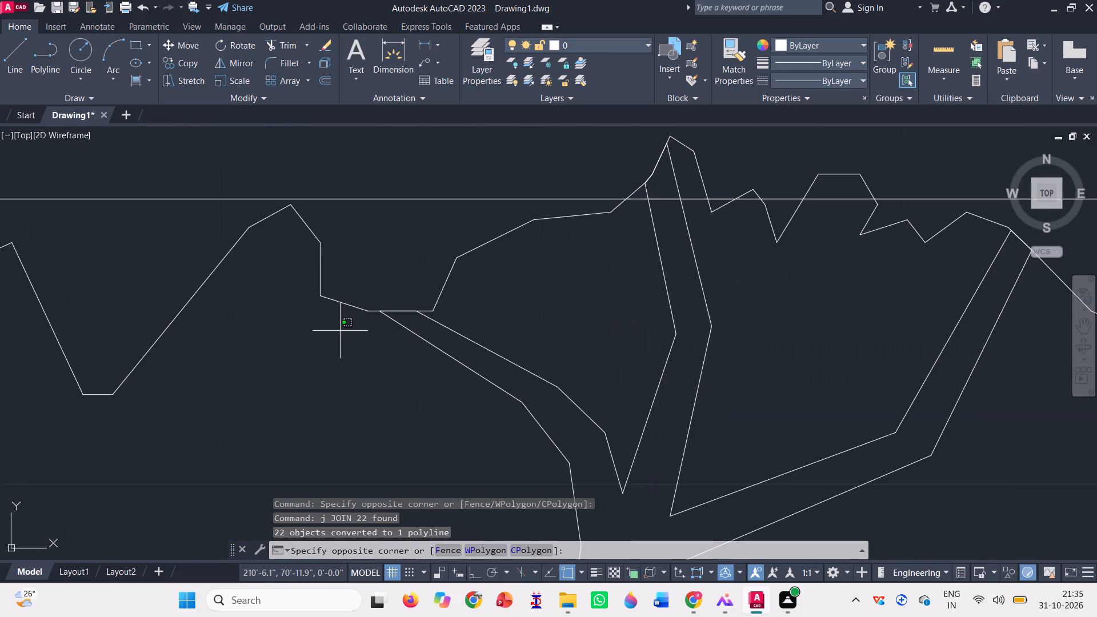
pyautogui.scroll(3, 188, 227)
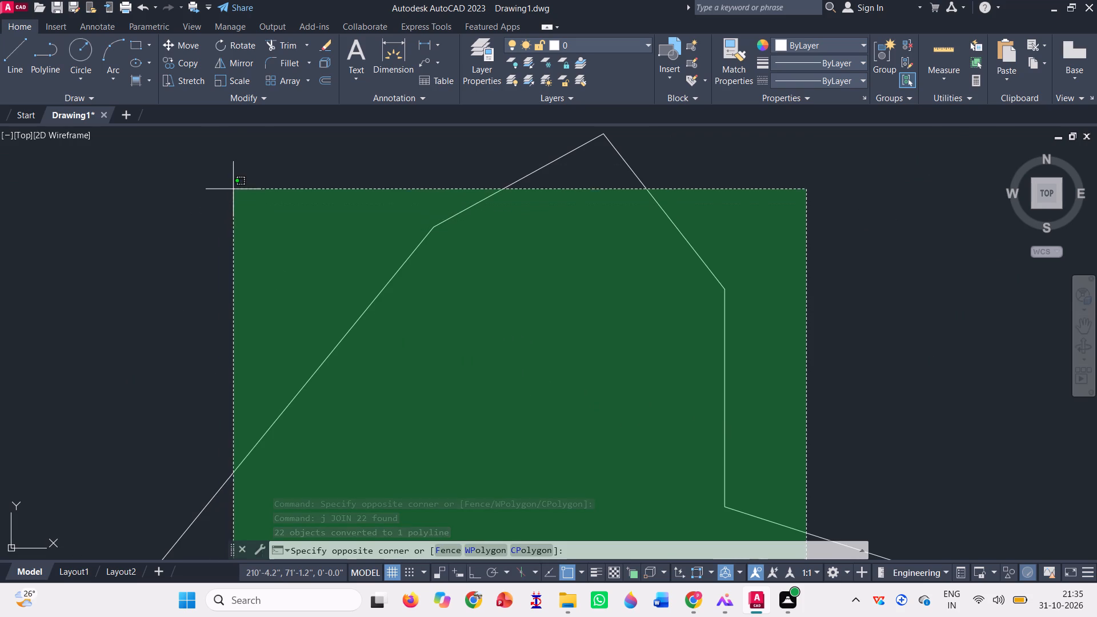
pyautogui.click(272, 155)
pyautogui.scroll(-6, 219, 213)
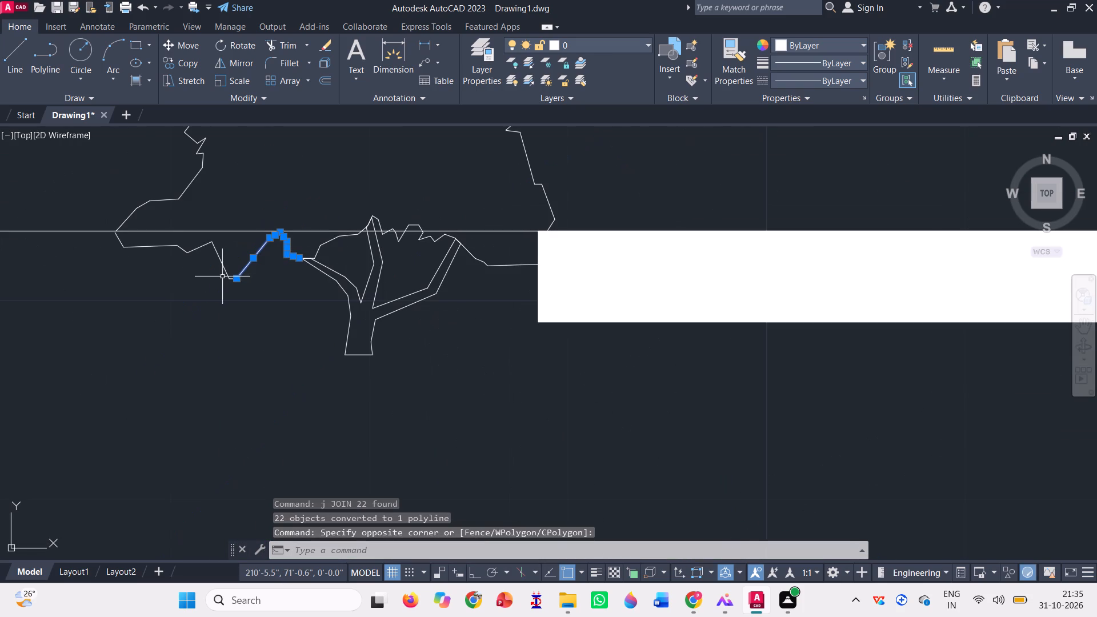
pyautogui.click(236, 295)
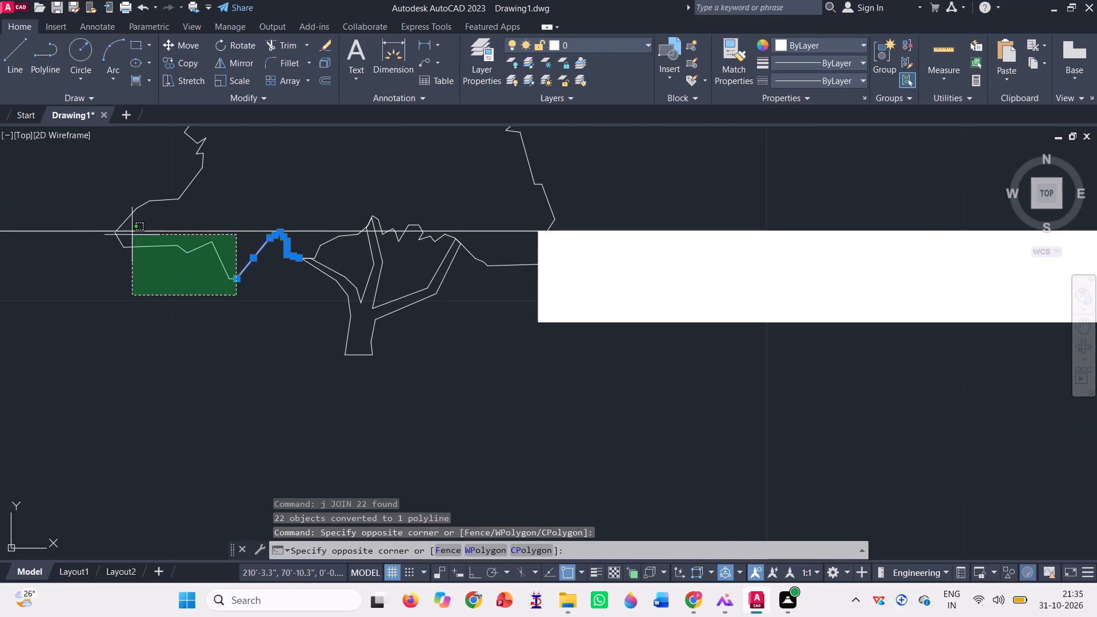
pyautogui.click(111, 244)
pyautogui.scroll(-1, 158, 292)
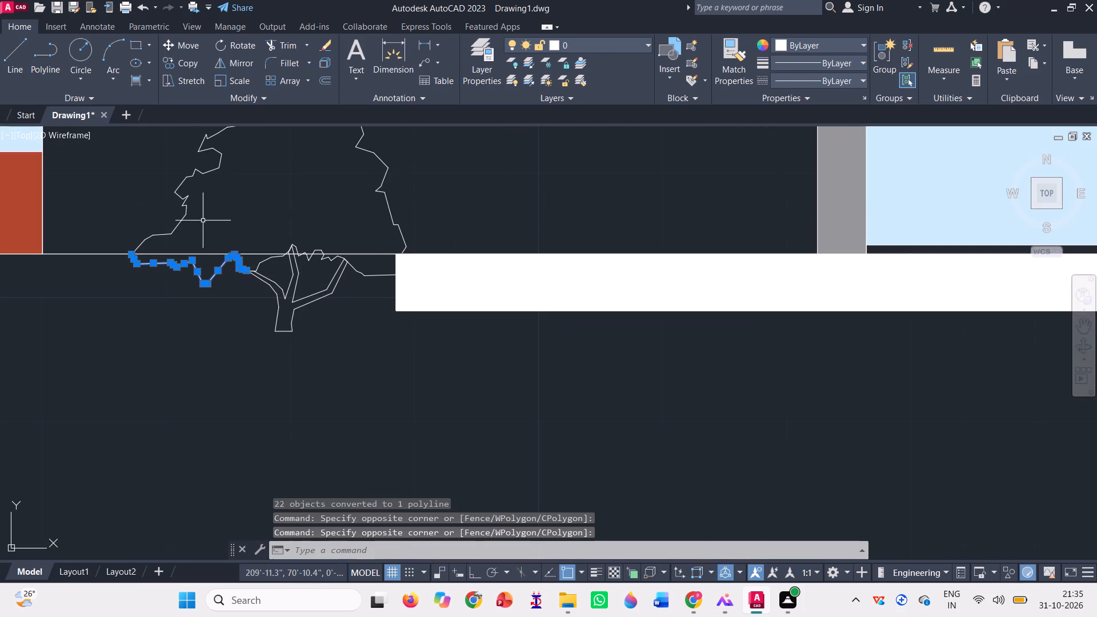
pyautogui.scroll(-2, 210, 301)
pyautogui.scroll(3, 295, 268)
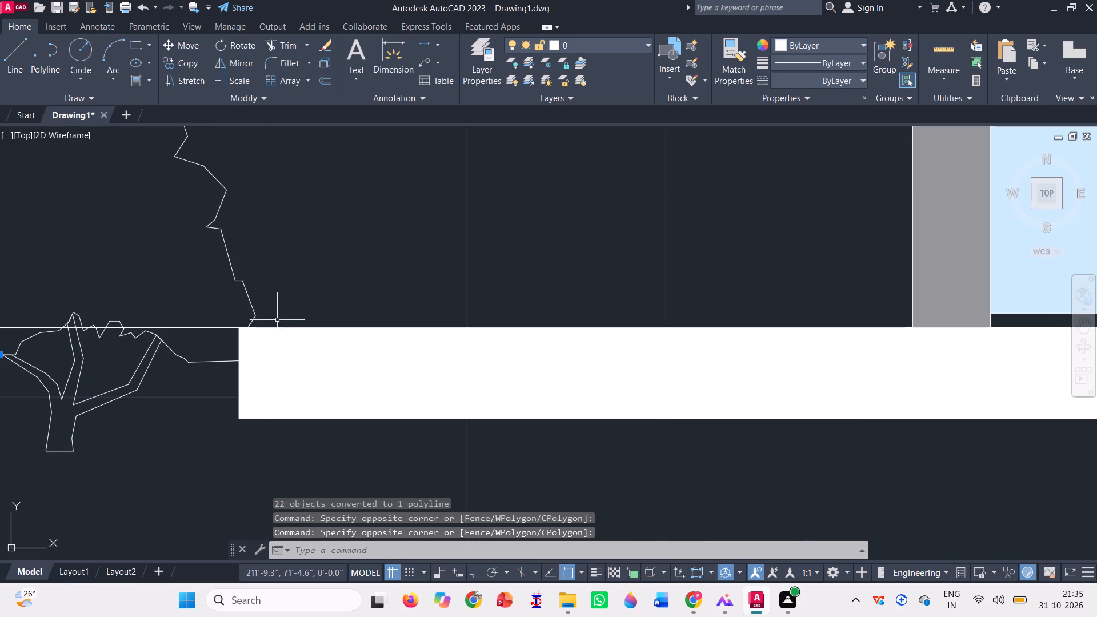
pyautogui.scroll(4, 267, 322)
pyautogui.click(267, 321)
pyautogui.scroll(-5, 265, 271)
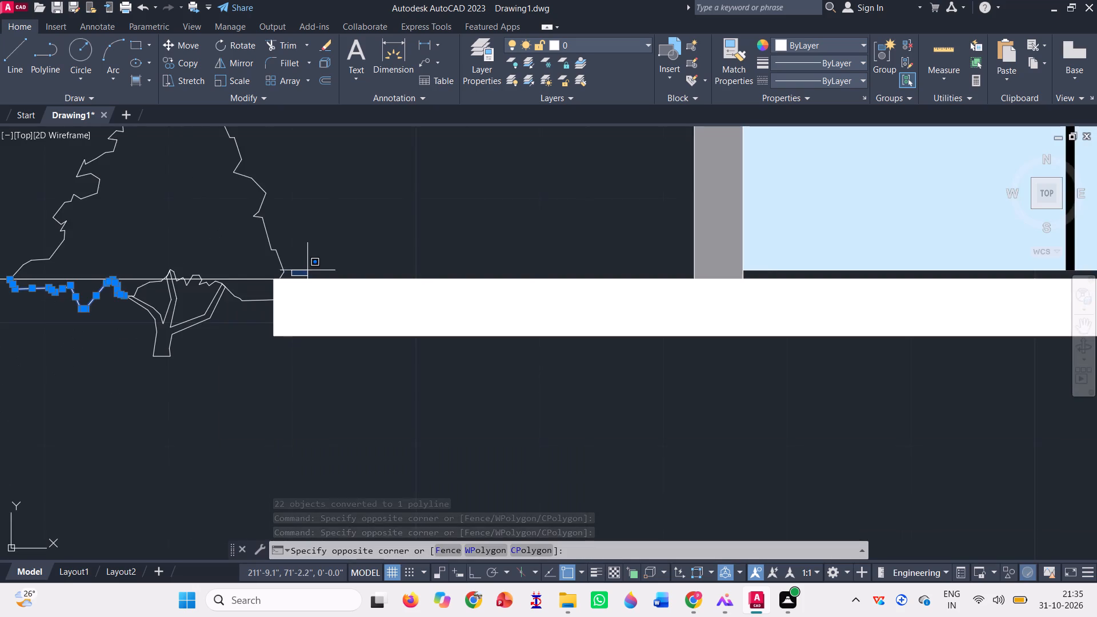
pyautogui.scroll(-2, 309, 270)
pyautogui.scroll(3, 228, 197)
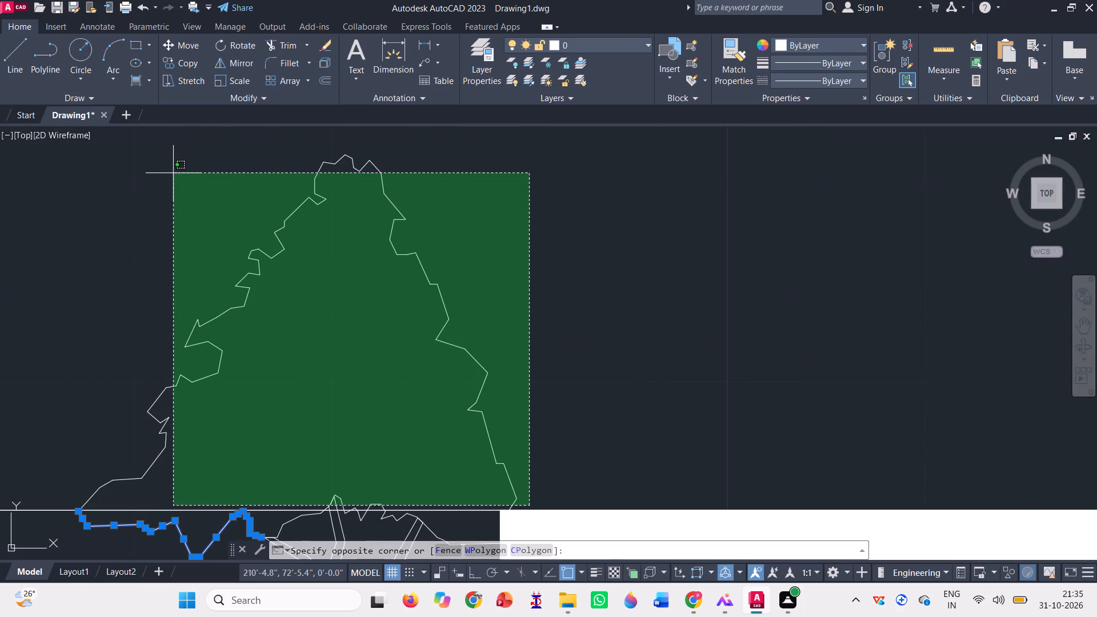
pyautogui.click(89, 157)
pyautogui.scroll(-2, 181, 195)
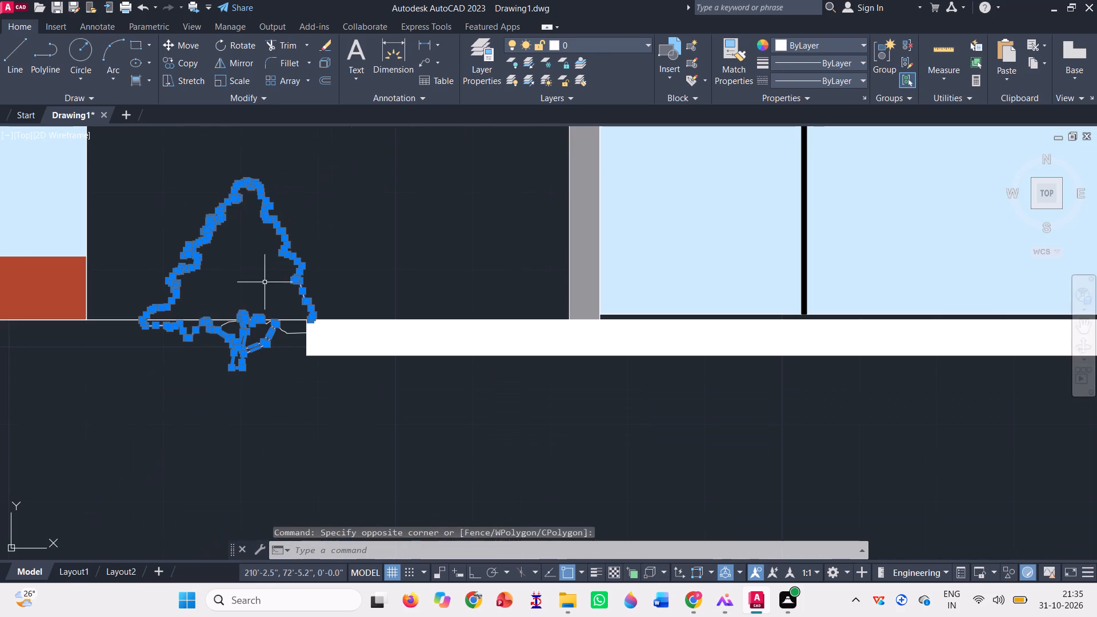
pyautogui.scroll(3, 290, 329)
pyautogui.scroll(-1, 157, 271)
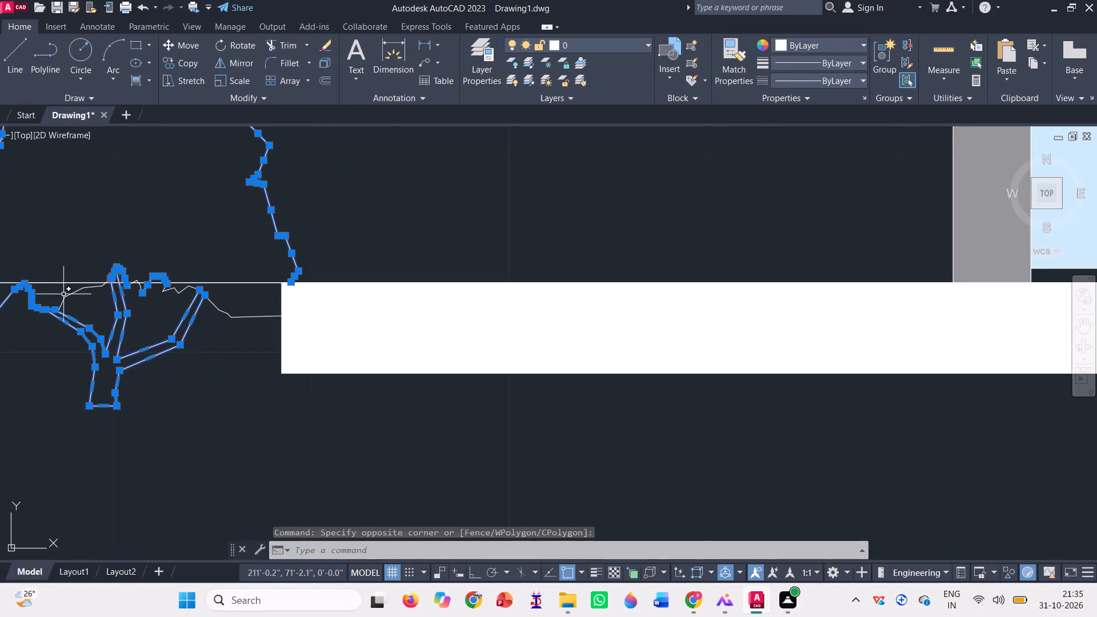
pyautogui.scroll(3, 62, 293)
pyautogui.click(166, 347)
pyautogui.click(38, 295)
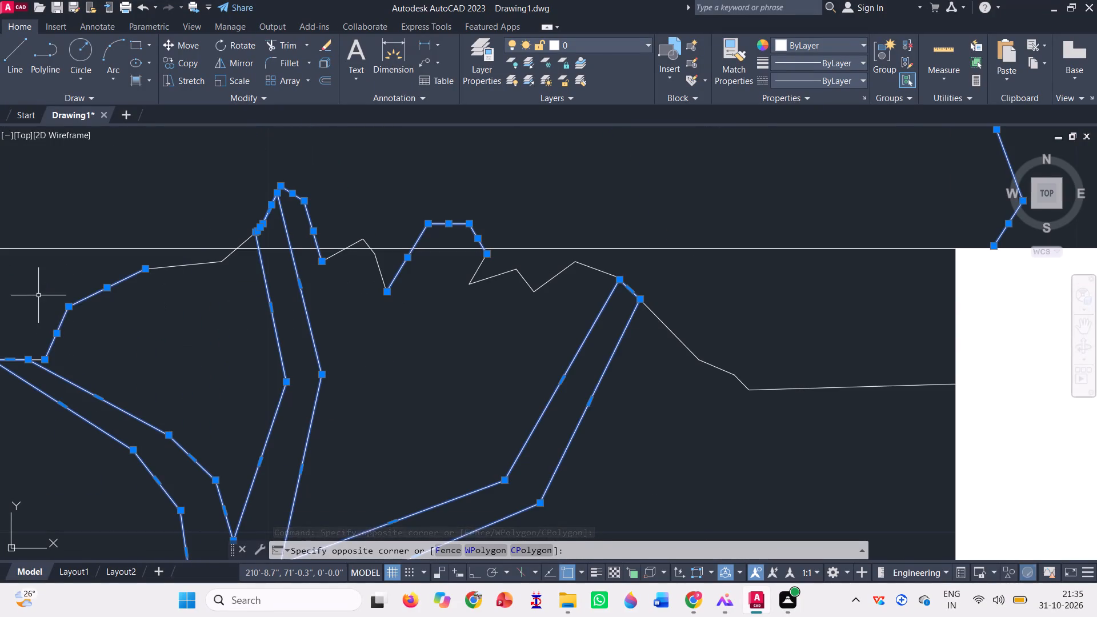
pyautogui.scroll(3, 47, 324)
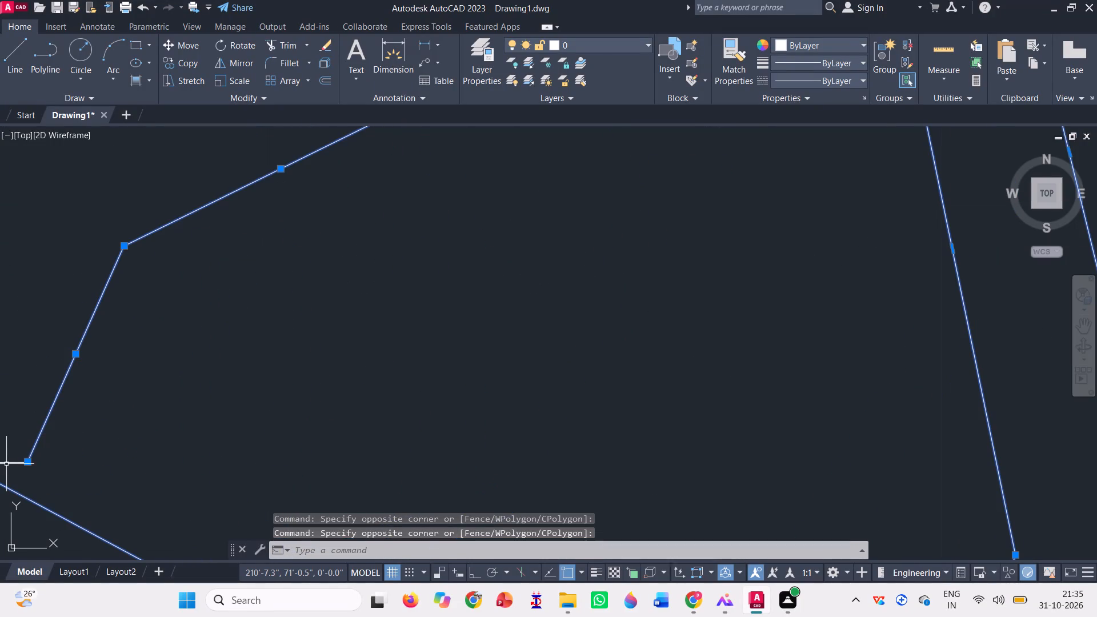
pyautogui.click(7, 463)
pyautogui.scroll(-2, 198, 425)
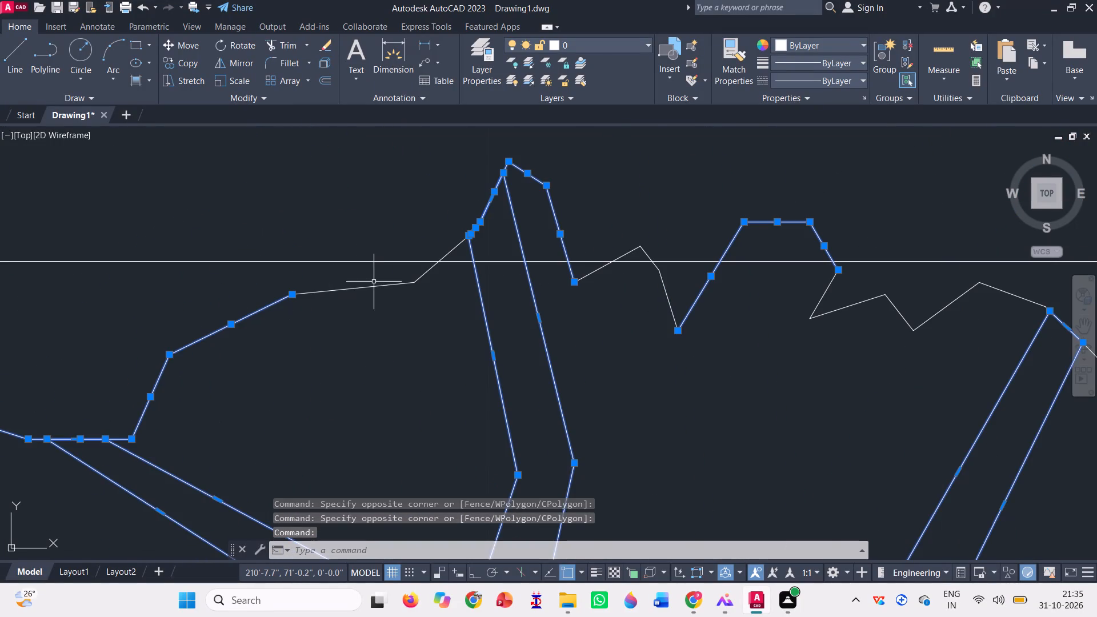
pyautogui.scroll(2, 374, 280)
pyautogui.click(541, 359)
pyautogui.click(419, 274)
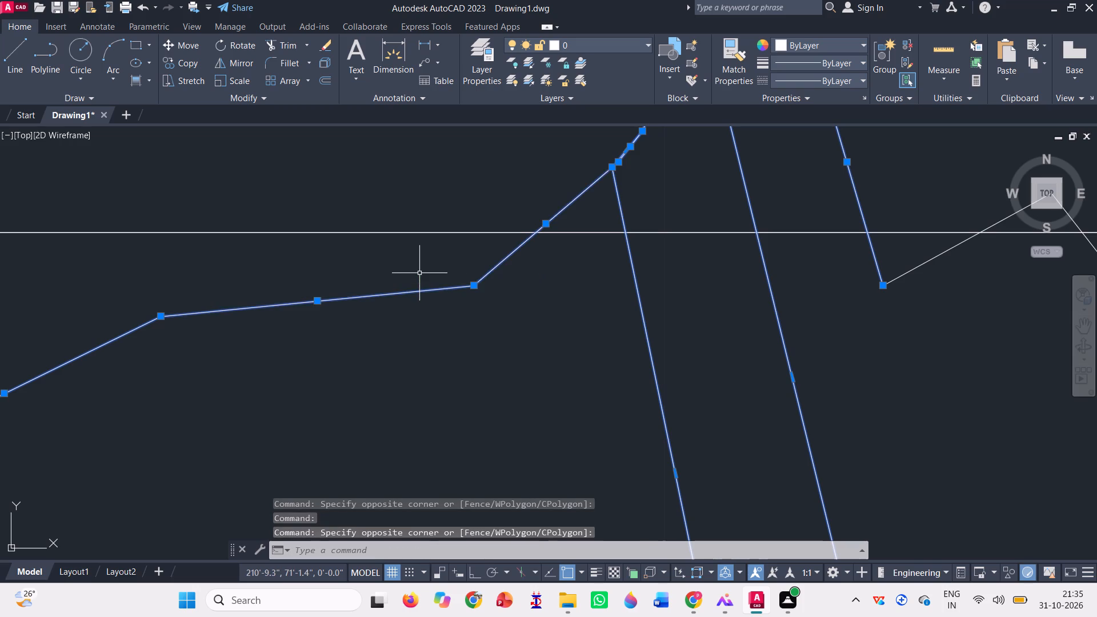
pyautogui.scroll(-3, 396, 307)
pyautogui.scroll(3, 567, 303)
pyautogui.click(629, 356)
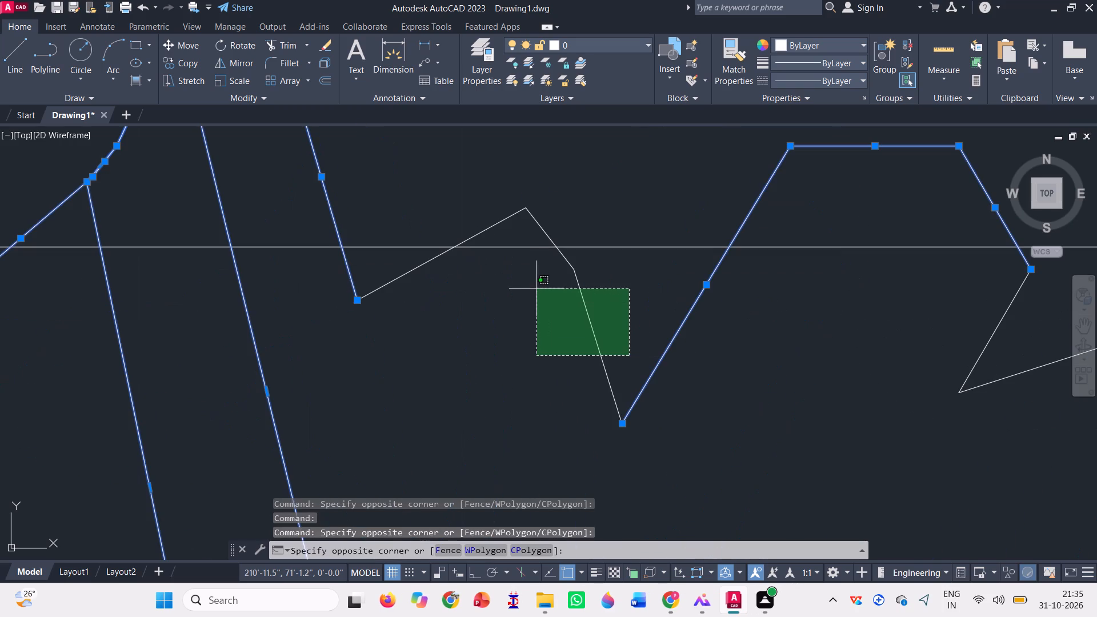
pyautogui.click(538, 266)
pyautogui.click(494, 226)
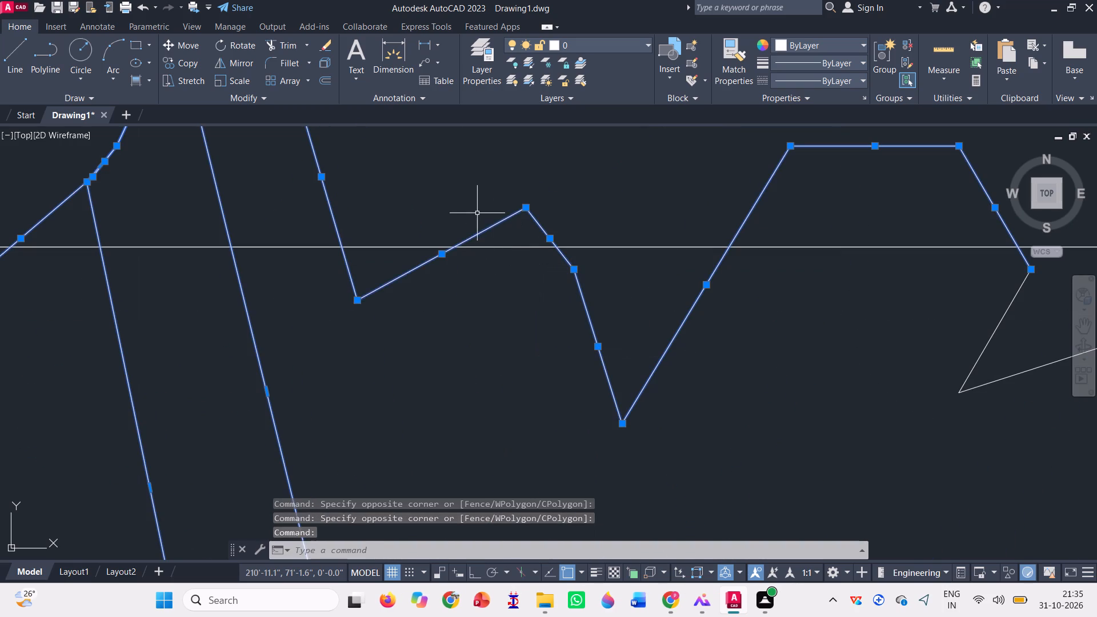
pyautogui.scroll(-2, 385, 233)
pyautogui.click(802, 324)
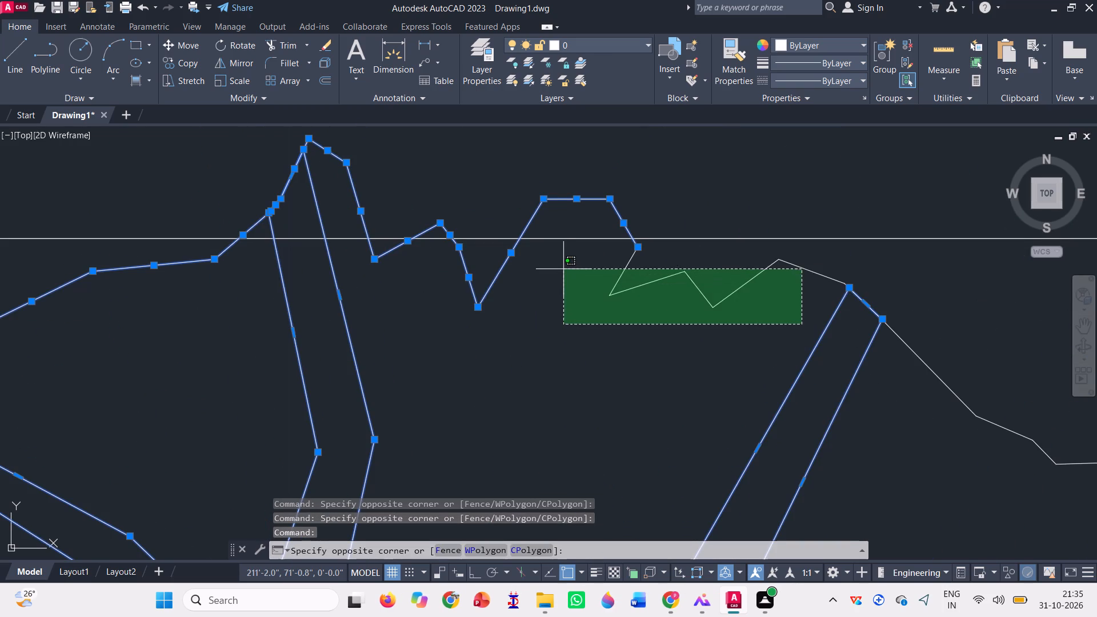
pyautogui.click(563, 264)
pyautogui.scroll(-3, 447, 237)
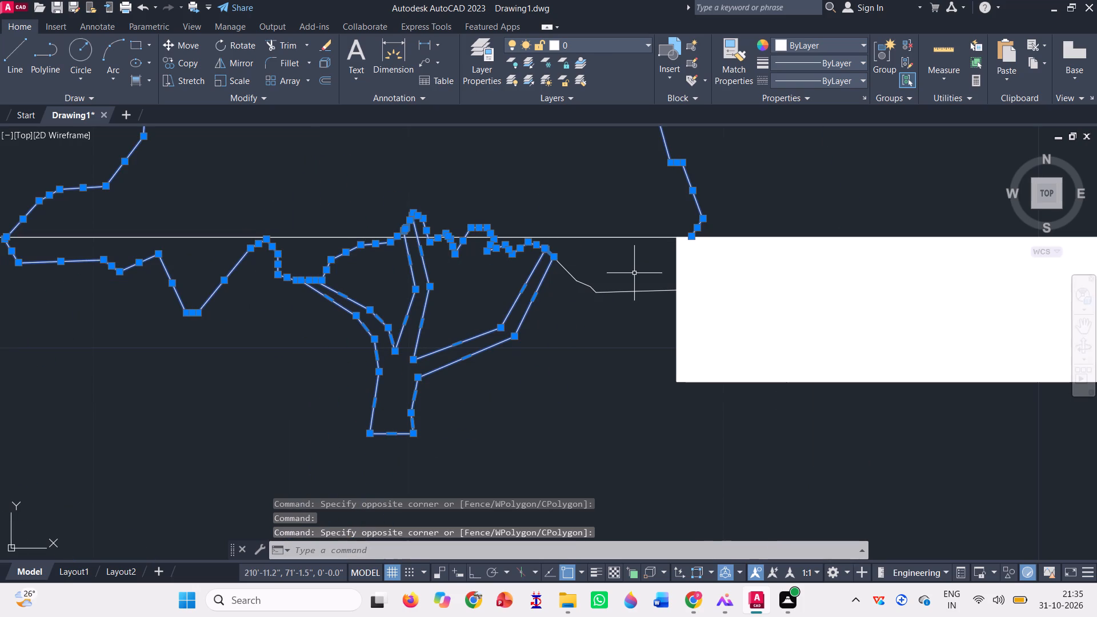
pyautogui.click(619, 318)
pyautogui.click(560, 264)
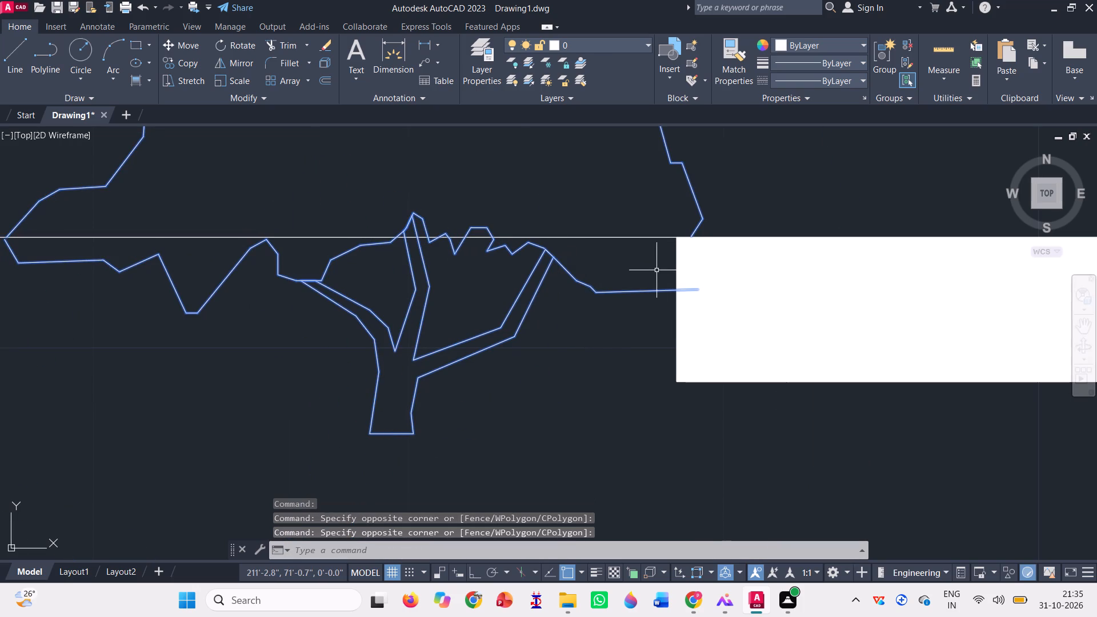
pyautogui.scroll(-2, 666, 269)
pyautogui.scroll(-2, 550, 314)
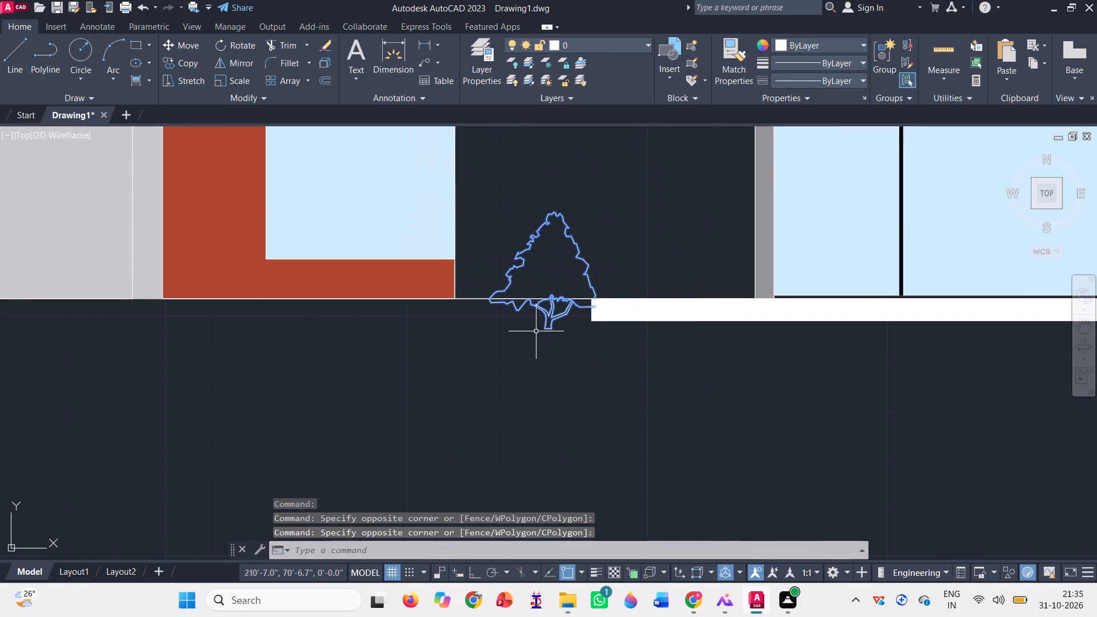
pyautogui.write('j')
pyautogui.press('space')
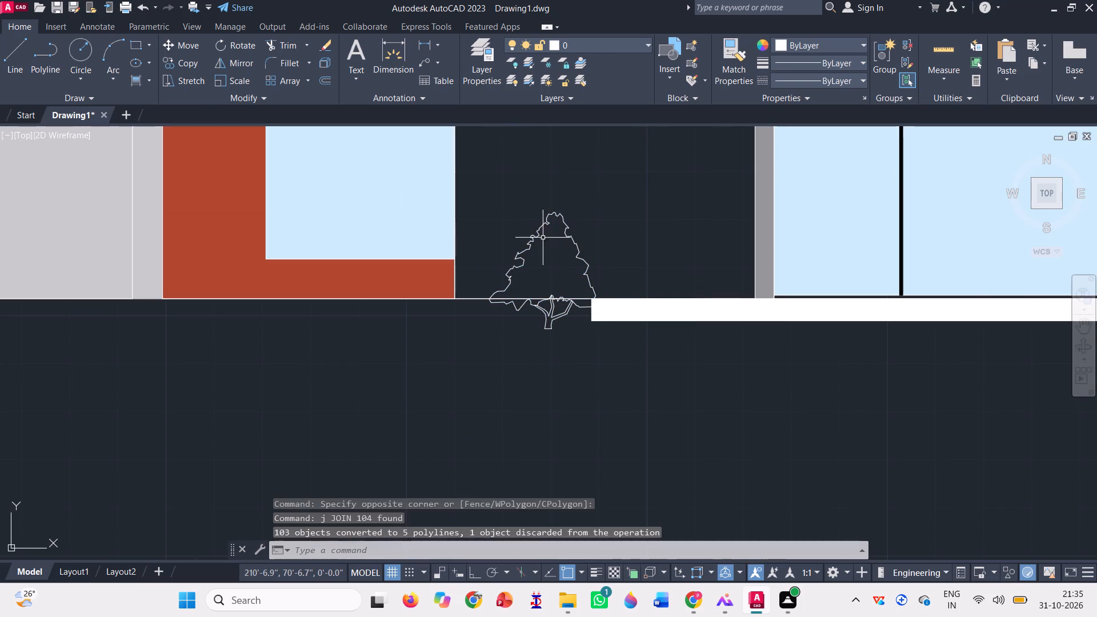
# Try to join the crown polyline with the separate foliage pieces along the bottom edge, including the segments right of the branches.
pyautogui.click(531, 238)
pyautogui.scroll(2, 523, 309)
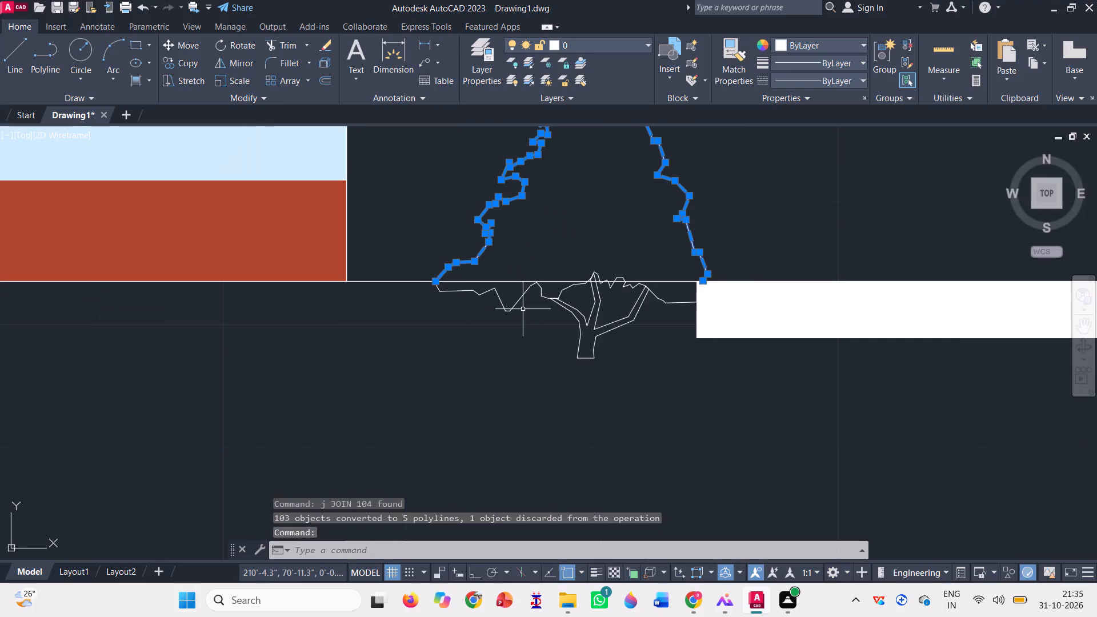
pyautogui.click(537, 303)
pyautogui.click(502, 293)
pyautogui.scroll(2, 499, 294)
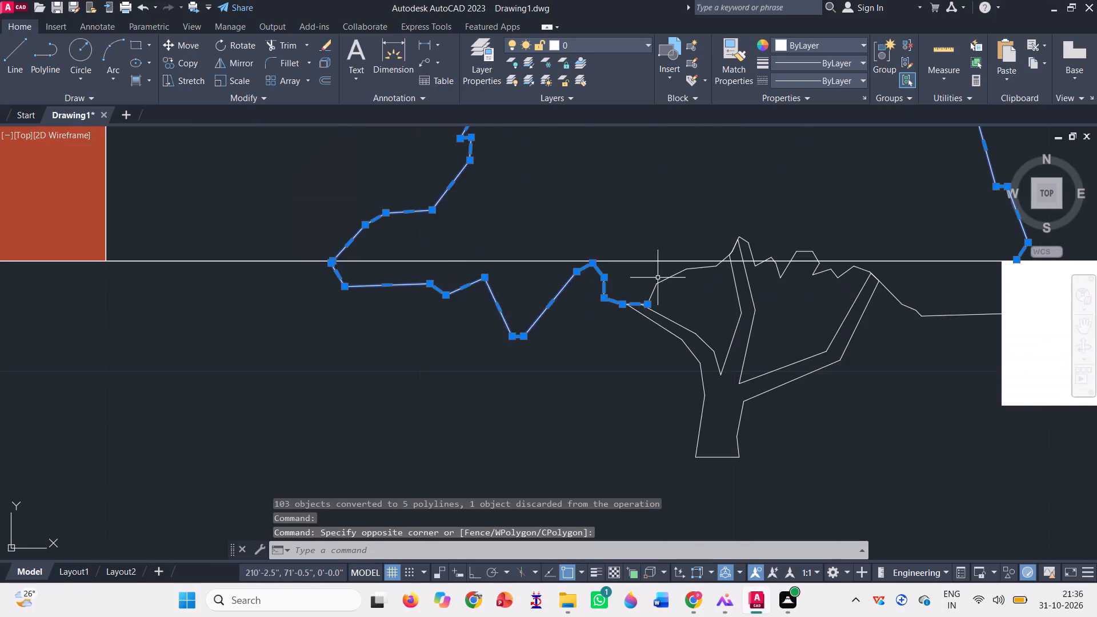
pyautogui.scroll(-2, 658, 275)
pyautogui.scroll(3, 721, 267)
pyautogui.click(720, 292)
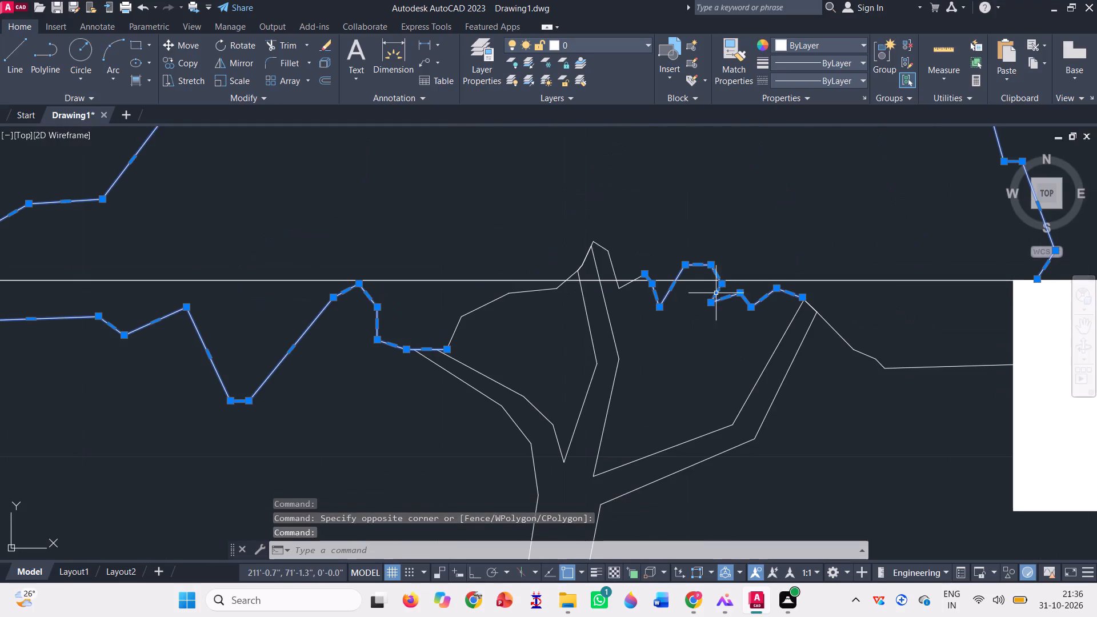
pyautogui.click(509, 295)
pyautogui.scroll(-2, 501, 308)
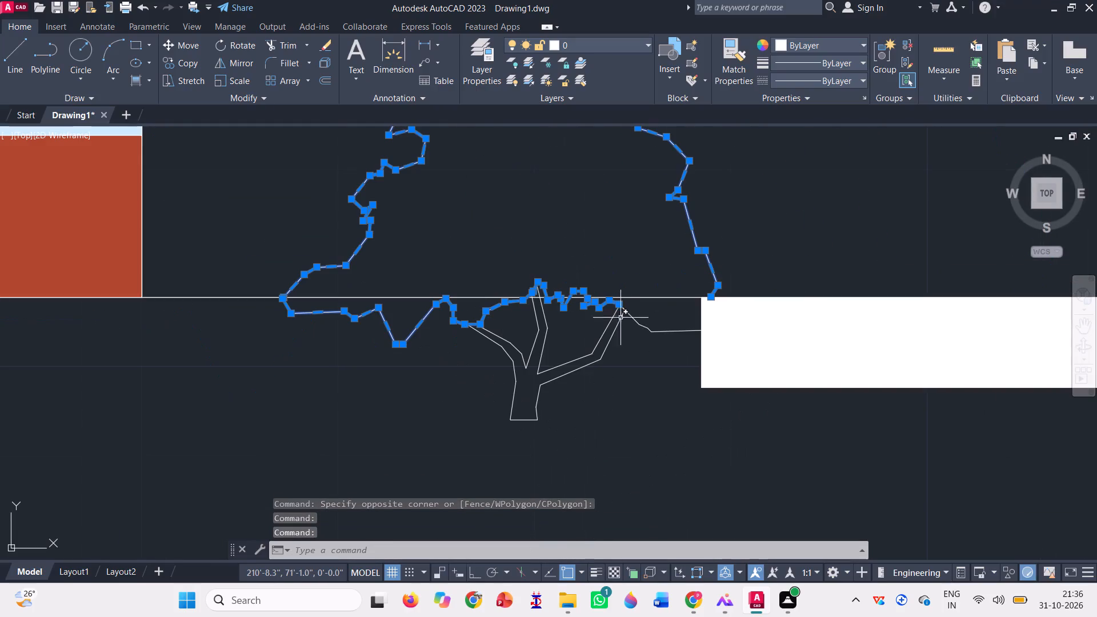
pyautogui.click(638, 328)
pyautogui.click(638, 325)
pyautogui.click(638, 324)
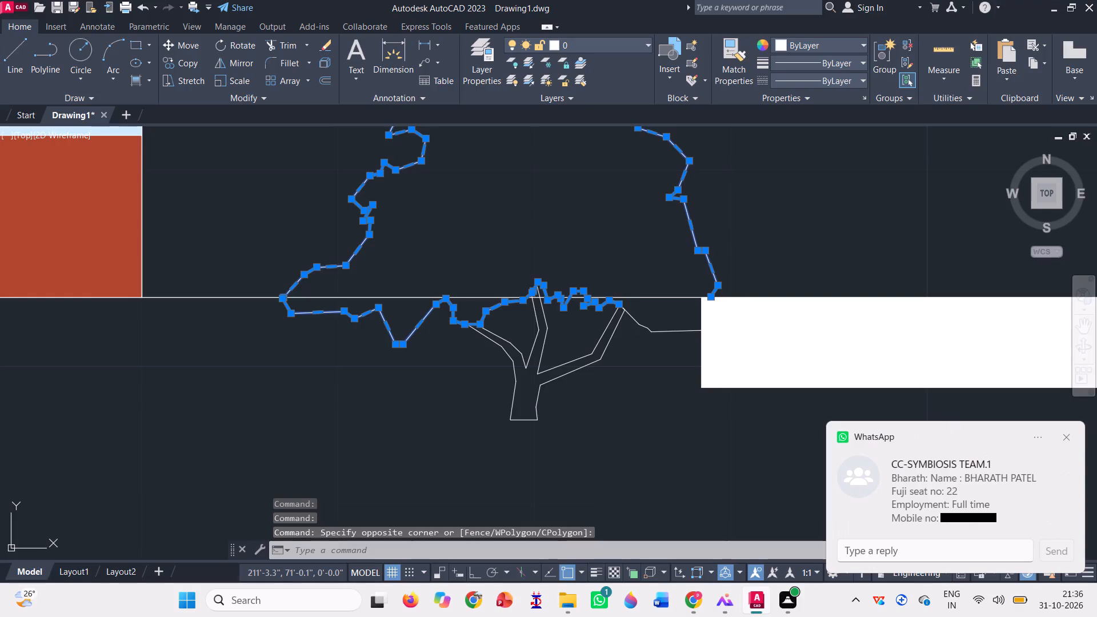
pyautogui.click(647, 319)
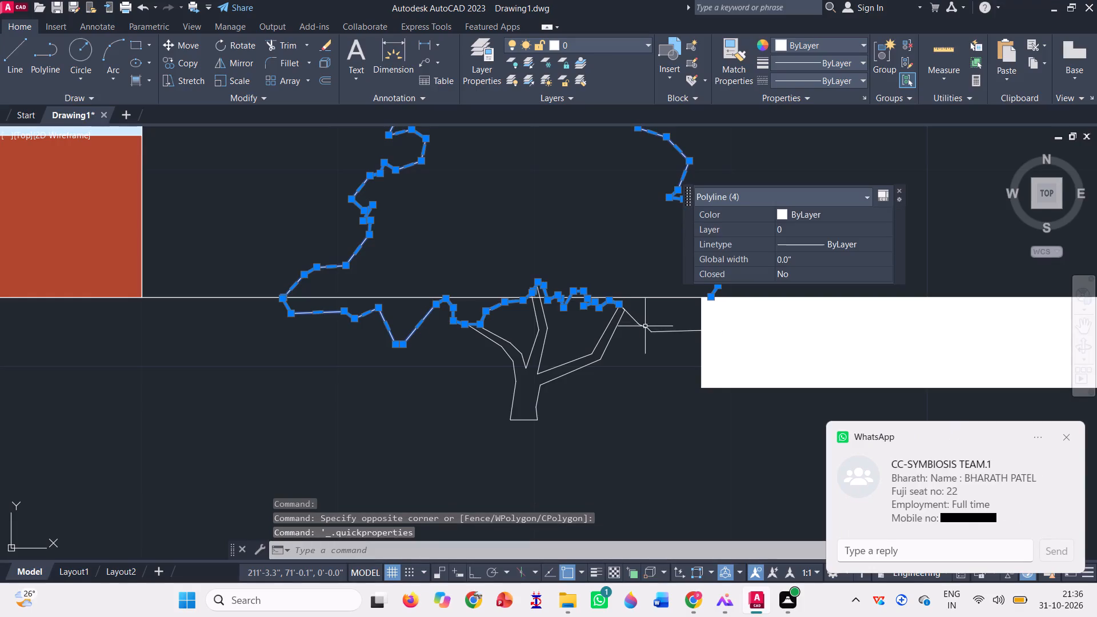
pyautogui.click(645, 325)
pyautogui.scroll(-2, 618, 338)
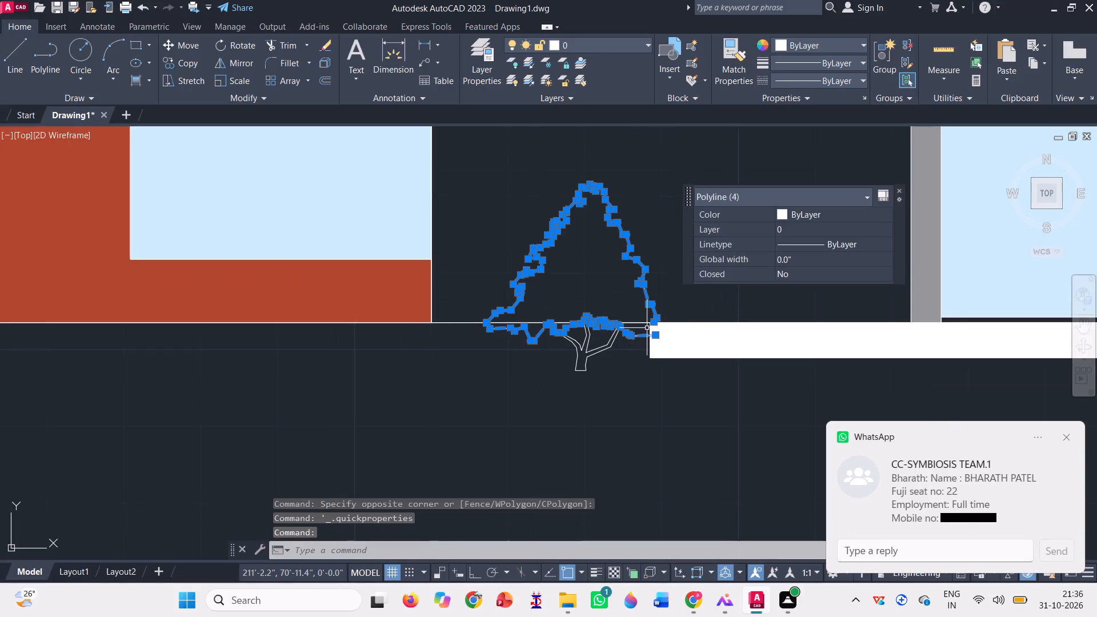
pyautogui.write('j')
pyautogui.press('space')
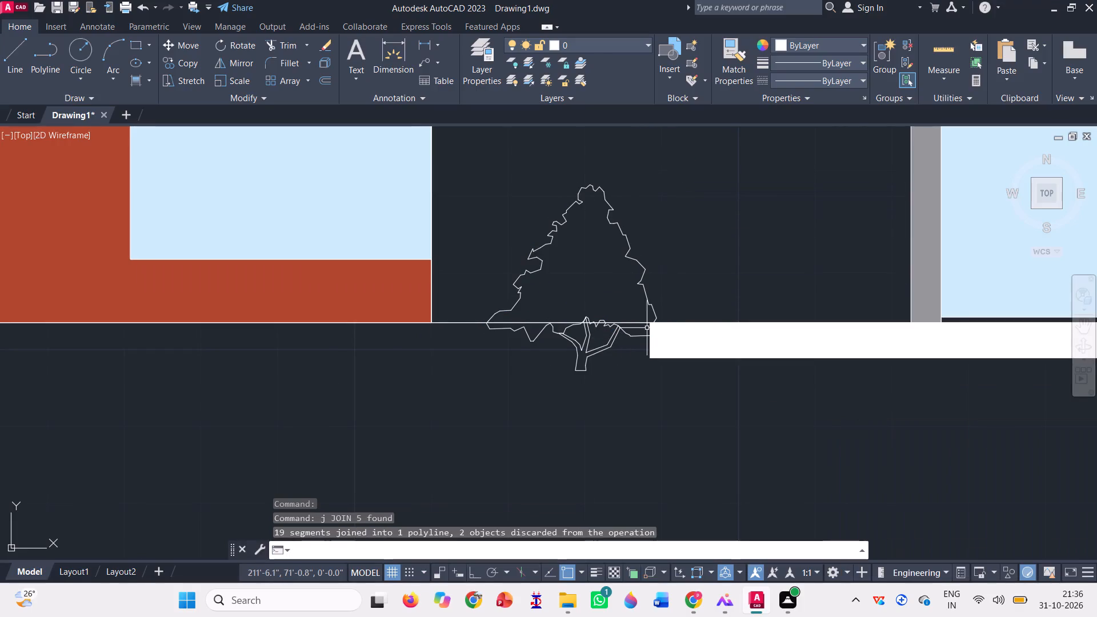
# Examine the foliage's lower-left corner to check whether the crown outline and the bottom-edge polyline meet.
pyautogui.click(538, 262)
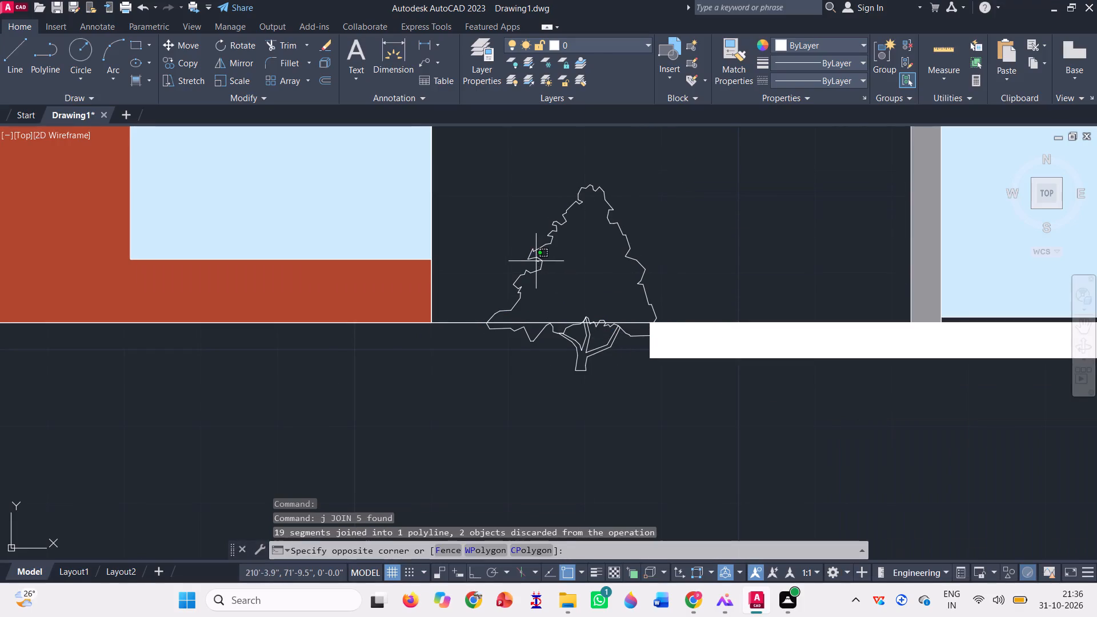
pyautogui.click(538, 268)
pyautogui.click(539, 275)
pyautogui.click(531, 271)
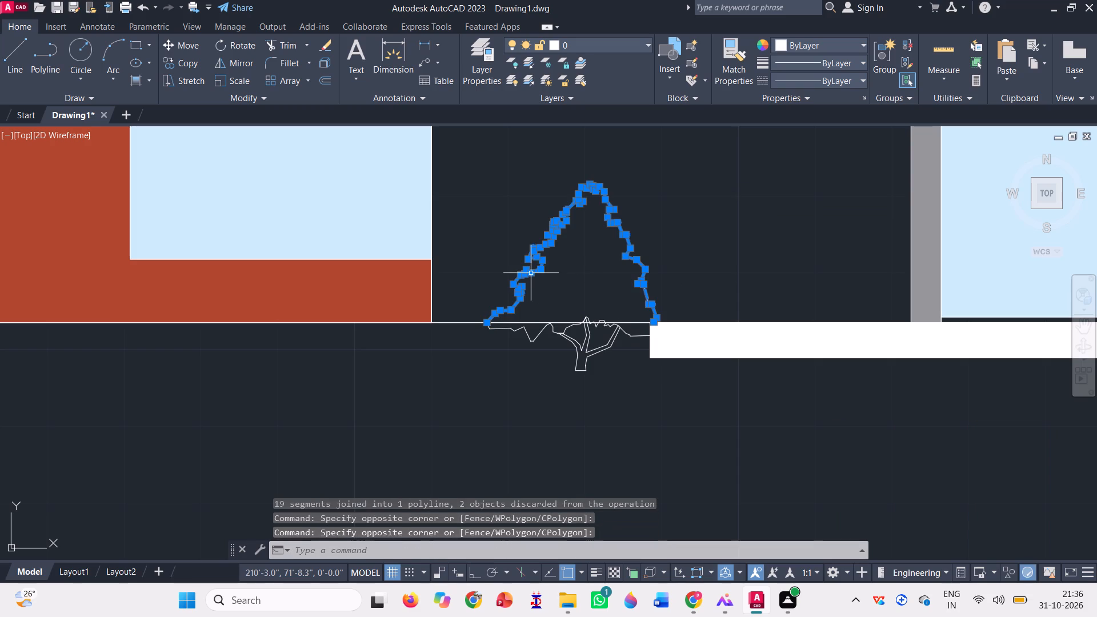
pyautogui.scroll(3, 496, 336)
pyautogui.scroll(5, 443, 275)
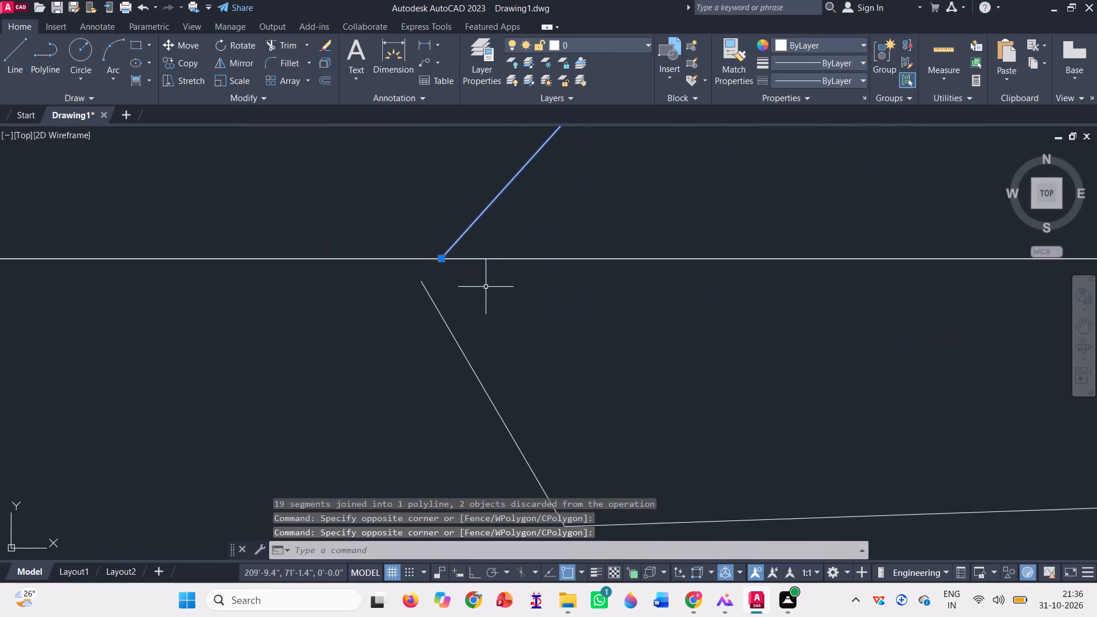
pyautogui.scroll(-3, 413, 302)
pyautogui.press('Escape')
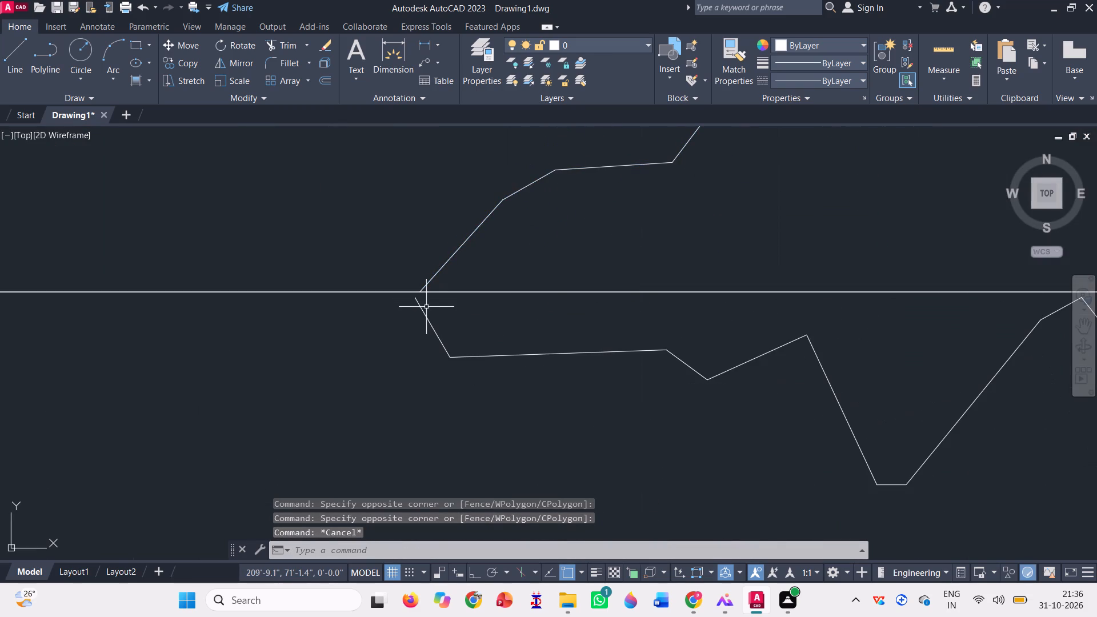
pyautogui.click(428, 310)
pyautogui.click(409, 311)
pyautogui.press('Escape')
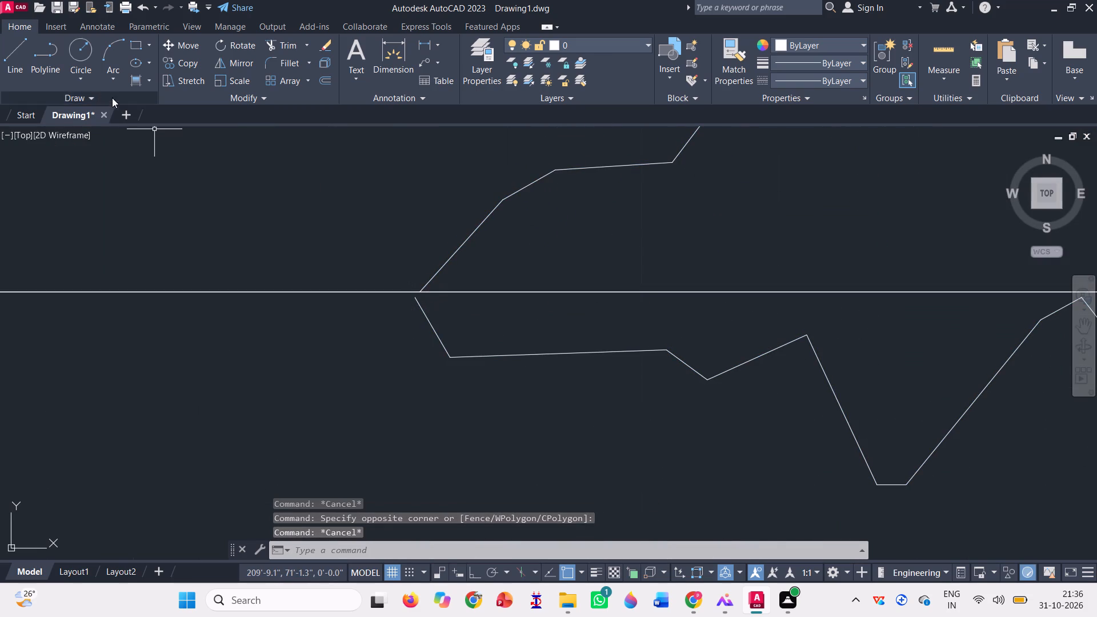
# Draw a short line closing the gap between the crown outline and the bottom edge at the foliage's lower-left corner.
pyautogui.click(22, 45)
pyautogui.scroll(2, 377, 279)
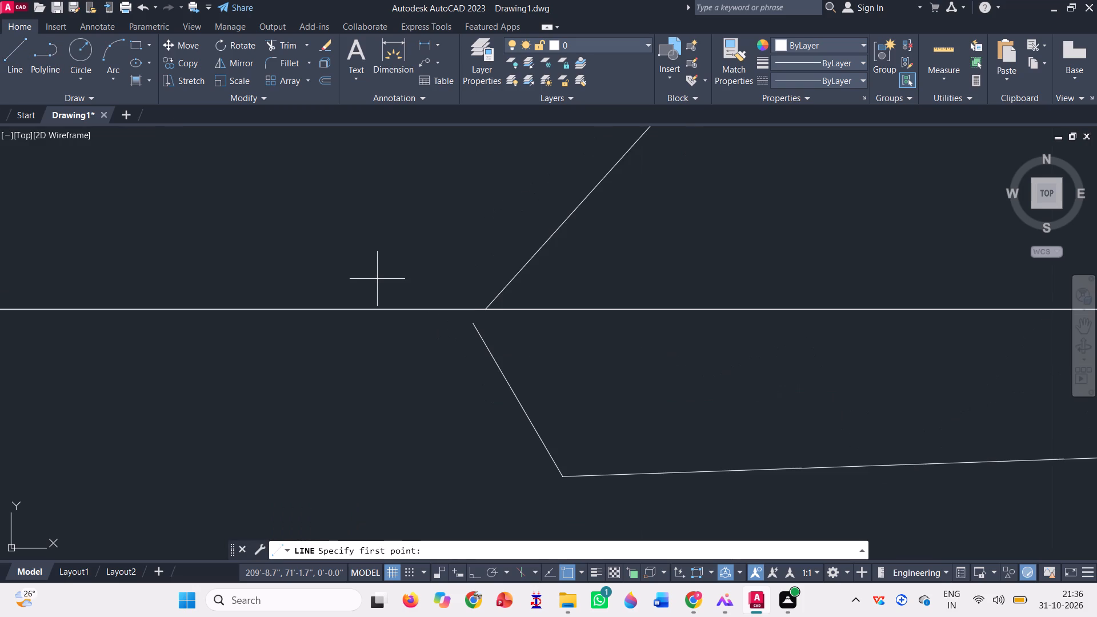
pyautogui.click(490, 308)
pyautogui.scroll(3, 478, 324)
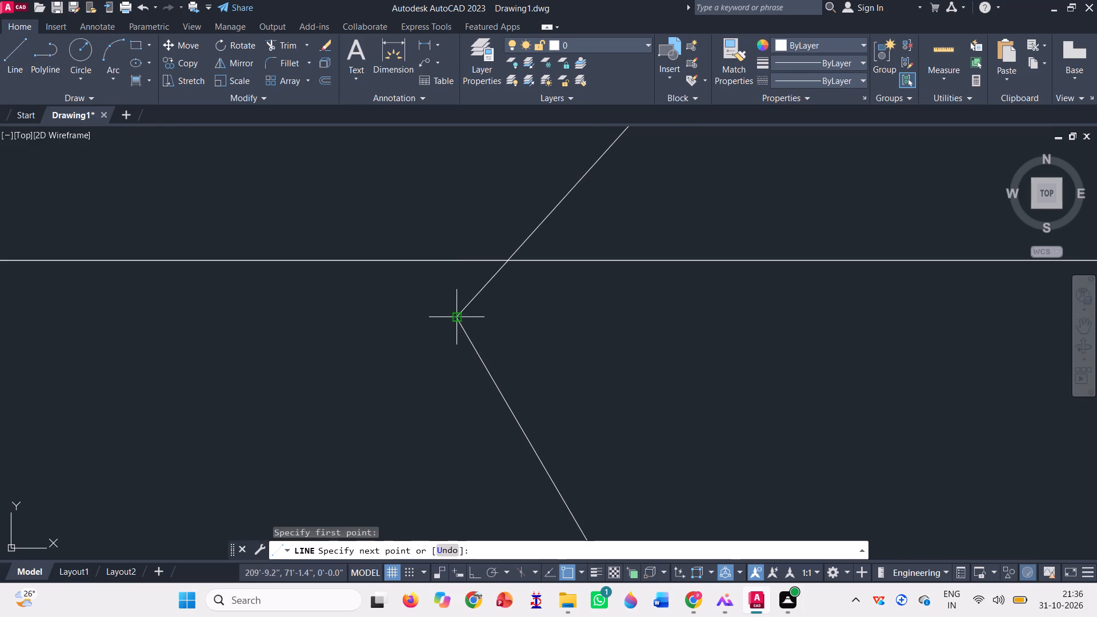
pyautogui.click(458, 316)
pyautogui.scroll(-3, 297, 287)
pyautogui.press('space')
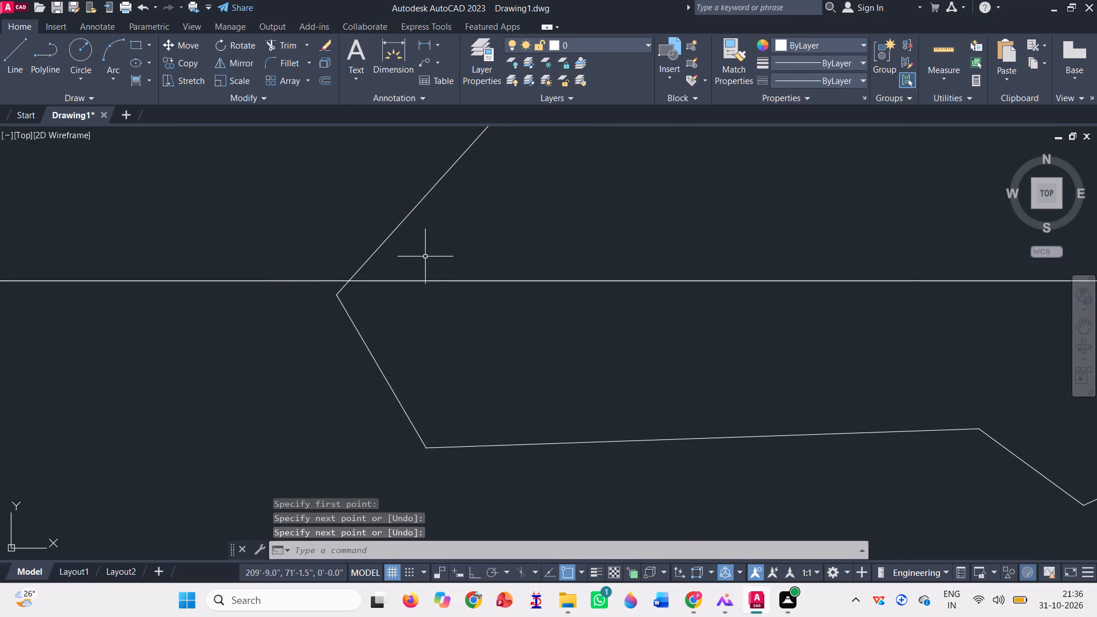
# Join the crown outline, the new closing line and the jagged bottom edge into one polyline.
pyautogui.click(432, 253)
pyautogui.click(376, 201)
pyautogui.scroll(2, 346, 322)
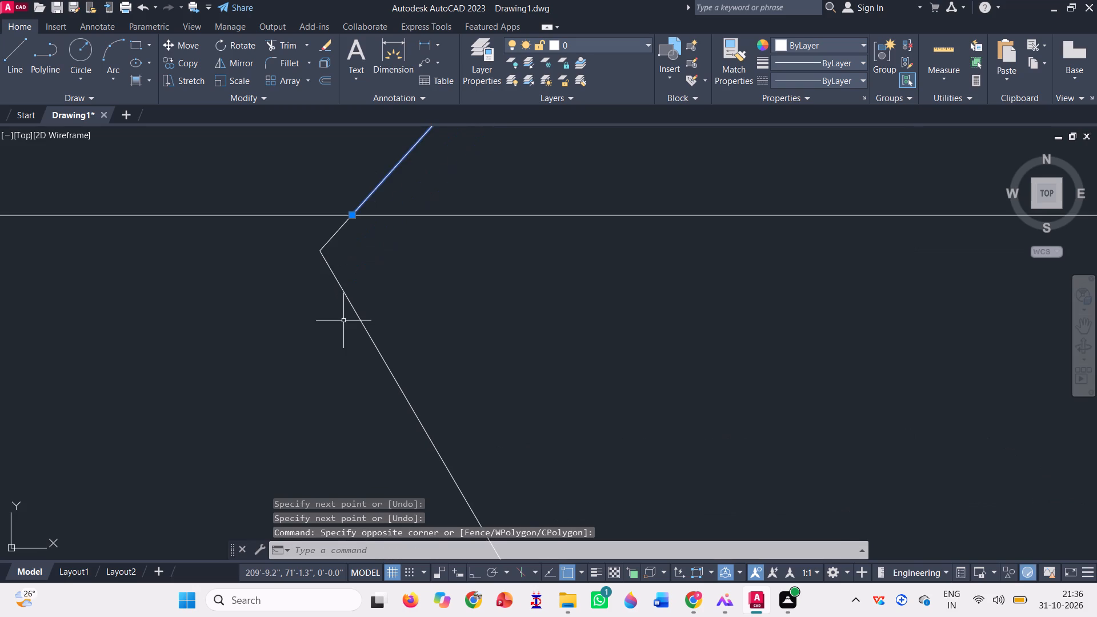
pyautogui.click(343, 320)
pyautogui.click(294, 233)
pyautogui.scroll(-8, 286, 254)
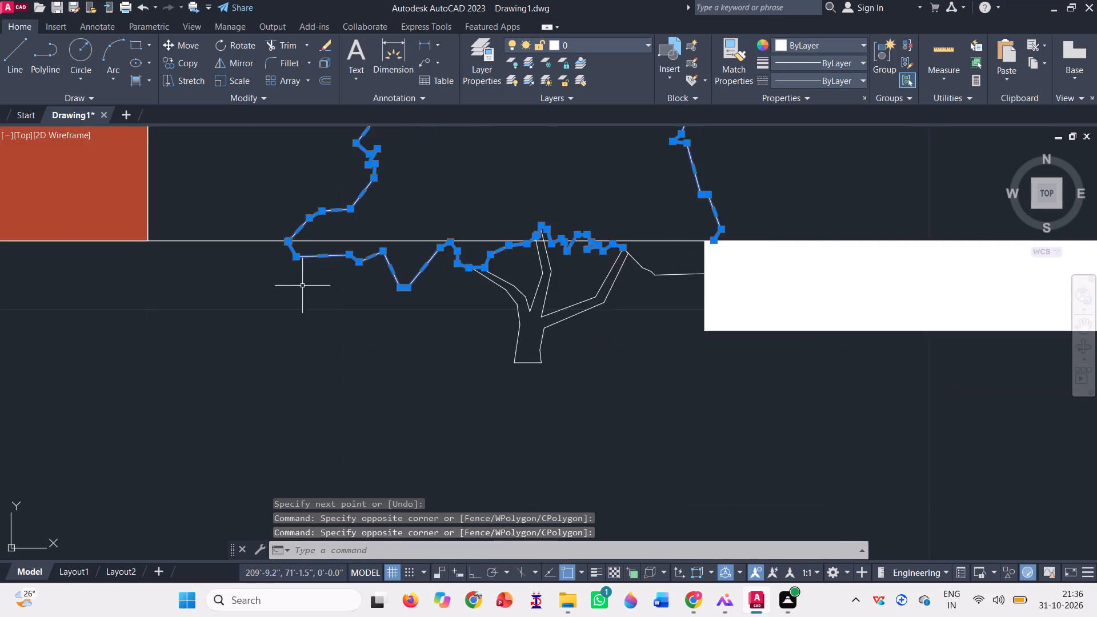
pyautogui.scroll(-2, 302, 286)
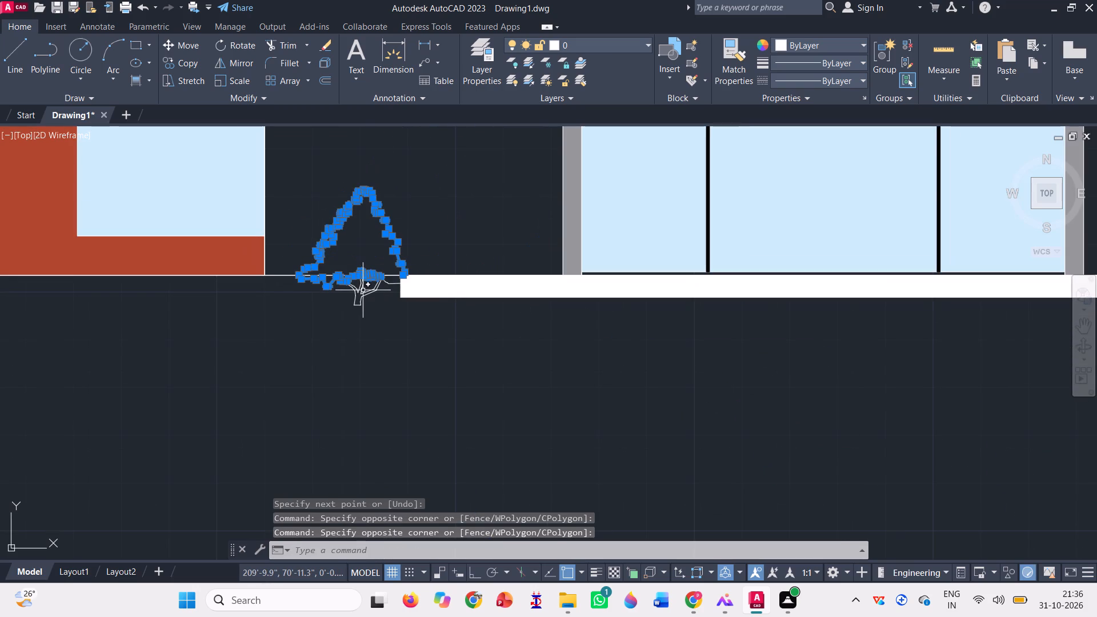
pyautogui.press('j')
pyautogui.press('Return')
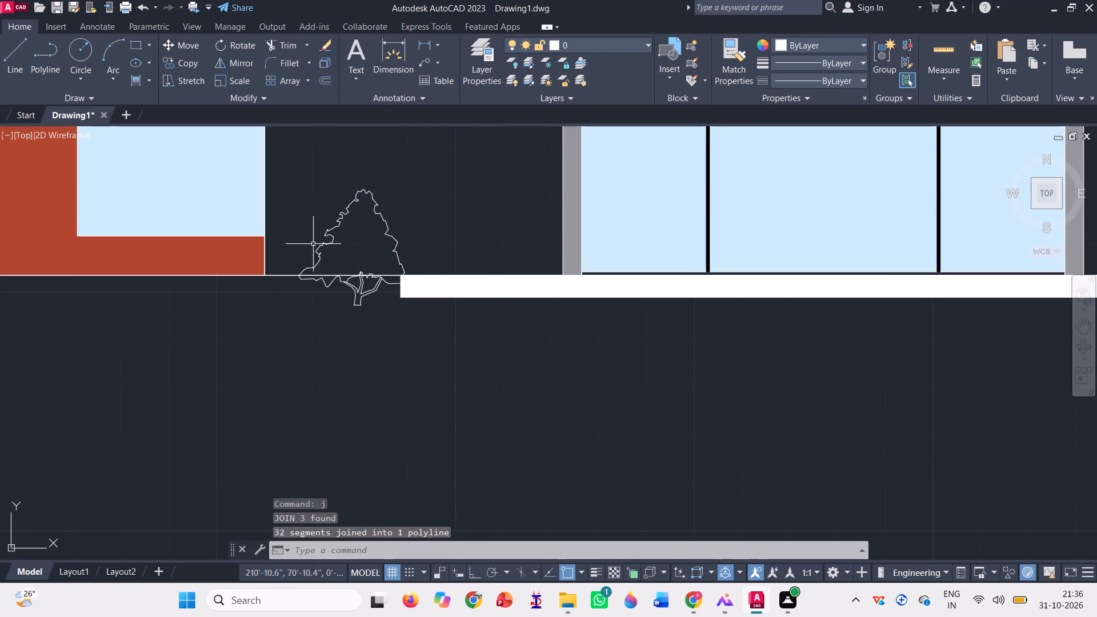
# Join the foliage polyline with the short segment across the right branch tip and the bottom-edge piece beyond it.
pyautogui.click(319, 245)
pyautogui.scroll(3, 383, 289)
pyautogui.scroll(2, 342, 194)
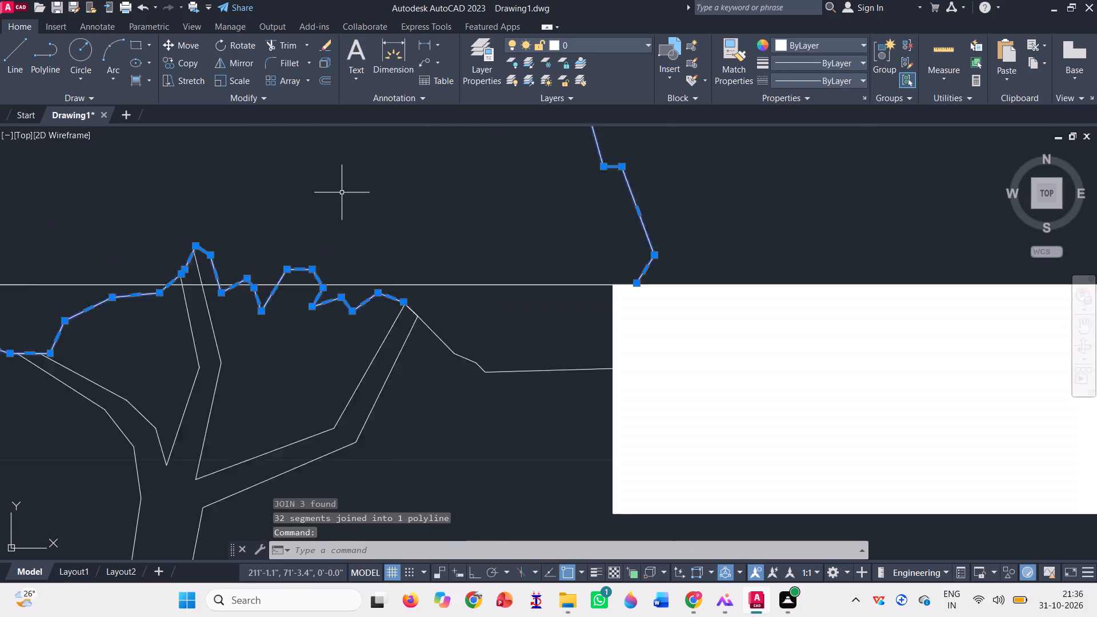
pyautogui.scroll(2, 342, 193)
pyautogui.scroll(-2, 483, 394)
pyautogui.scroll(3, 503, 451)
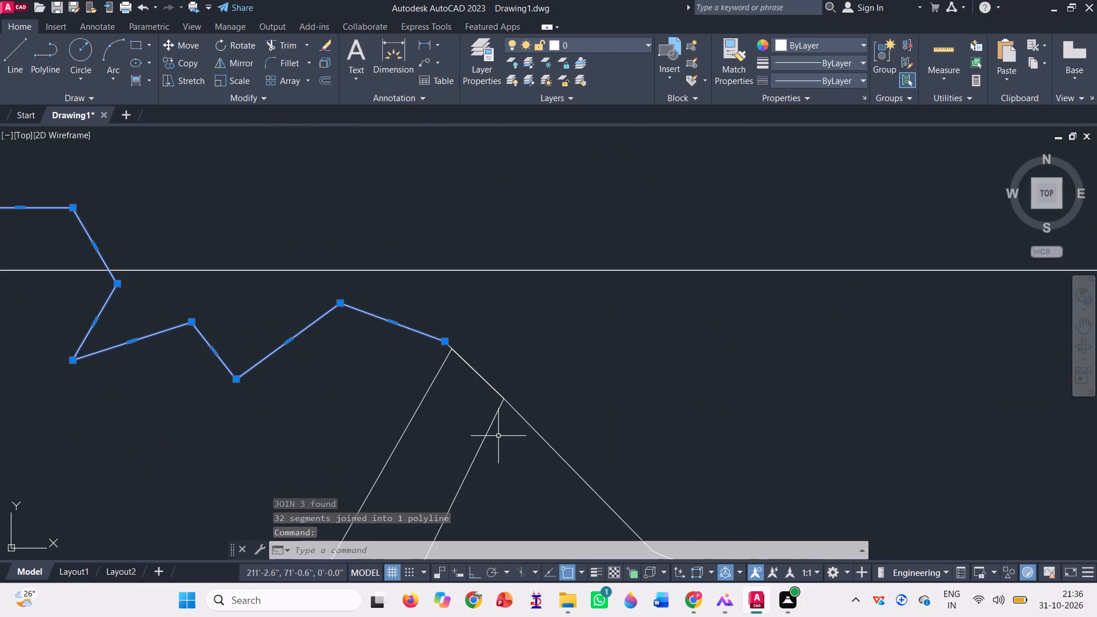
pyautogui.scroll(3, 469, 363)
pyautogui.scroll(1, 387, 299)
pyautogui.click(391, 301)
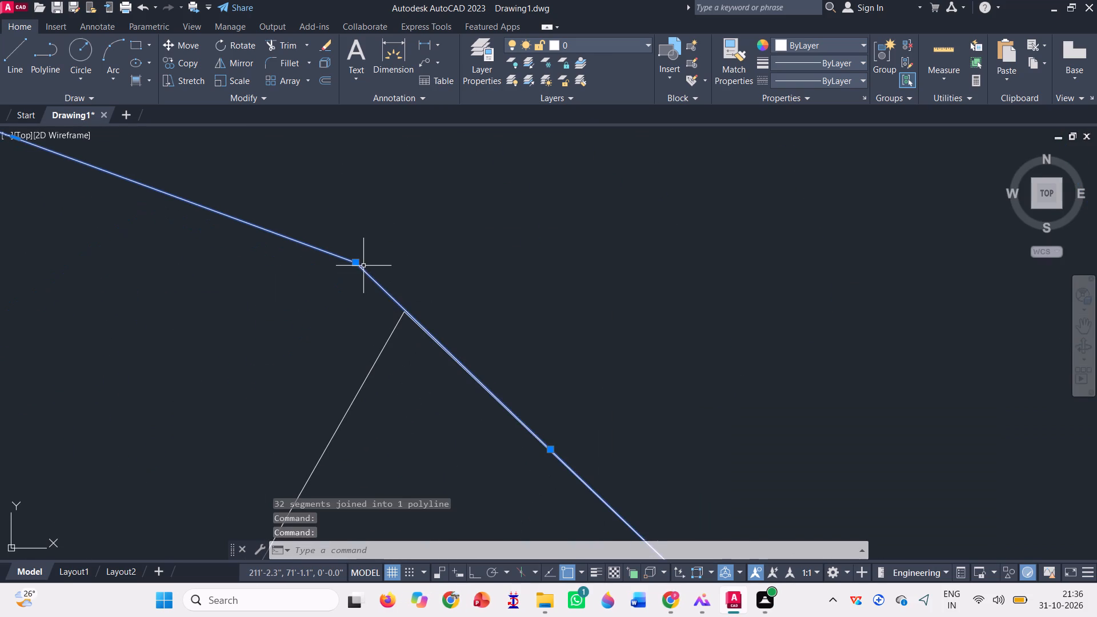
pyautogui.scroll(-6, 351, 248)
pyautogui.click(421, 345)
pyautogui.click(396, 295)
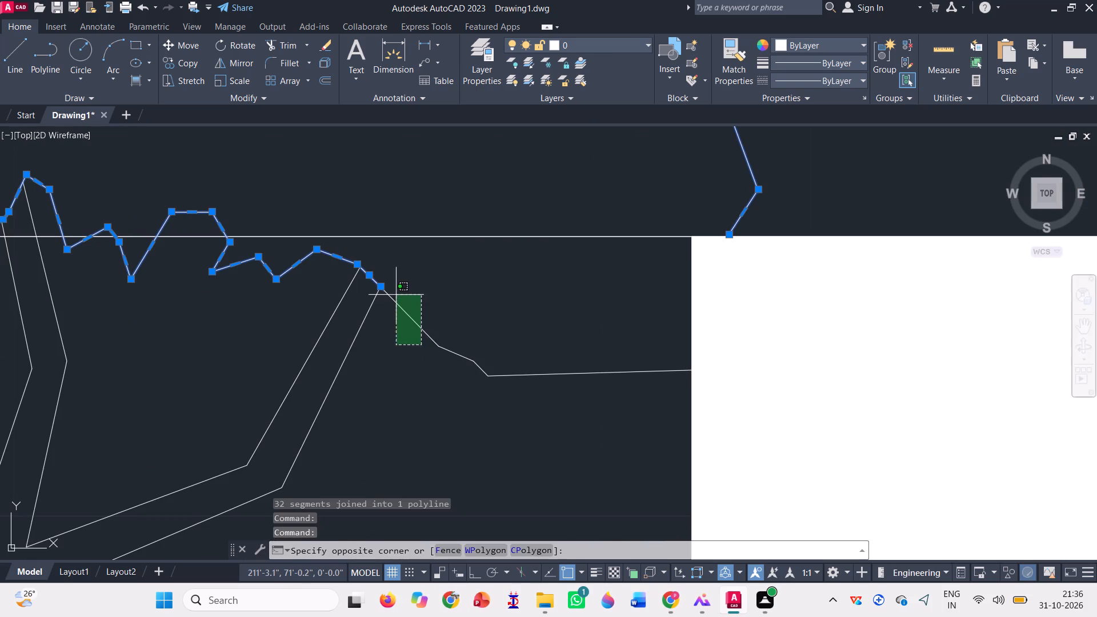
pyautogui.press('j')
pyautogui.press('Return')
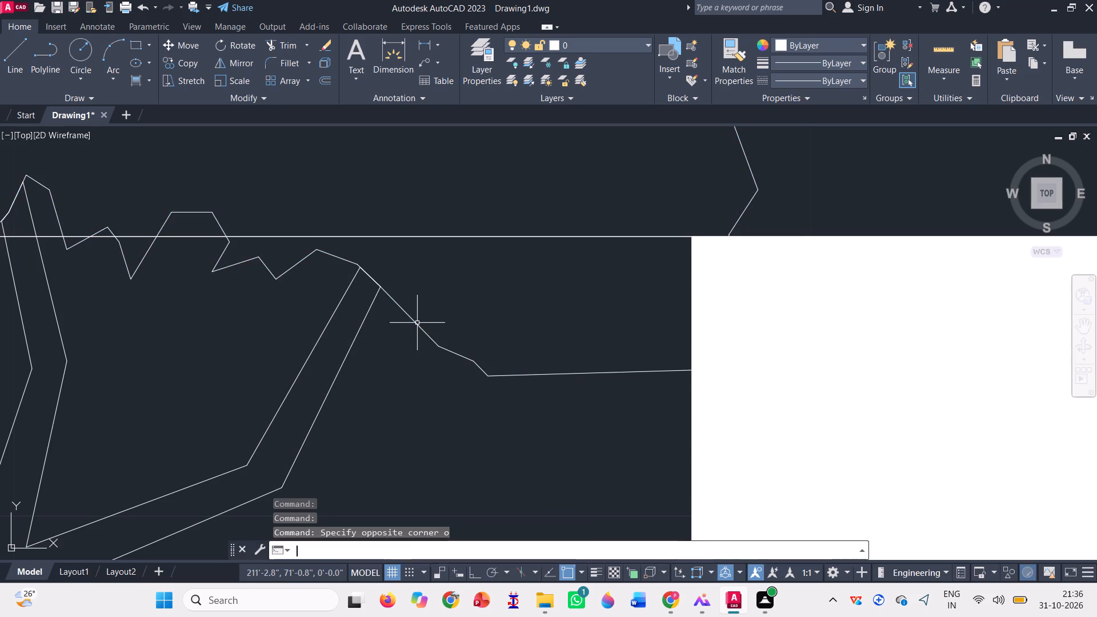
# Move the foliage and trunk outlines out of the elevation to the empty space beside the large green tree.
pyautogui.scroll(-3, 454, 368)
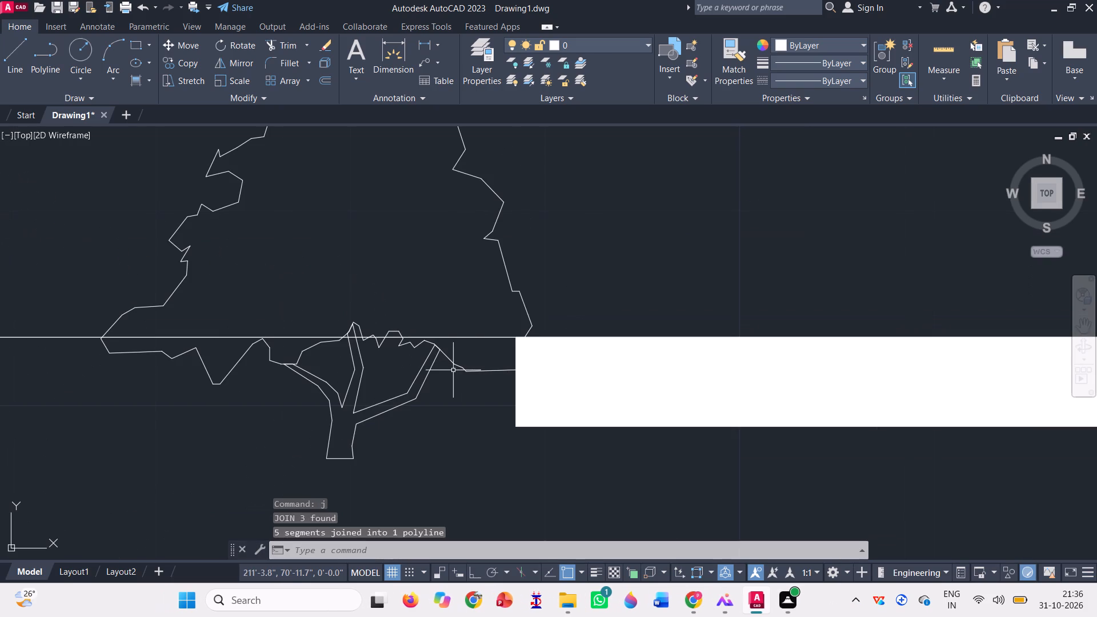
pyautogui.click(457, 366)
pyautogui.scroll(-2, 457, 369)
pyautogui.click(441, 388)
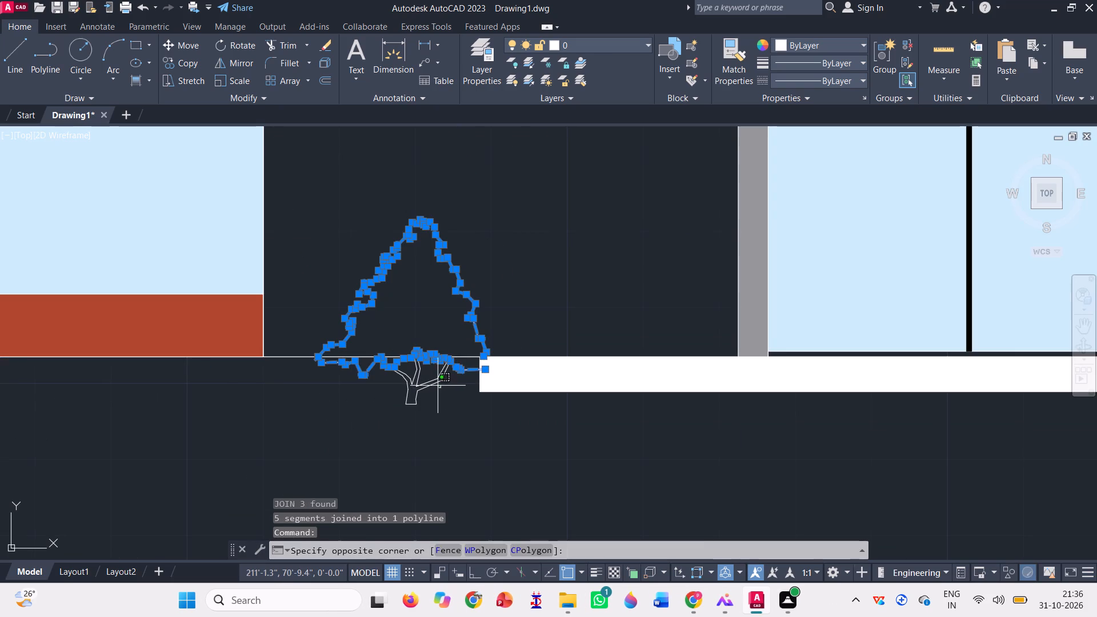
pyautogui.click(433, 376)
pyautogui.write('m')
pyautogui.press('space')
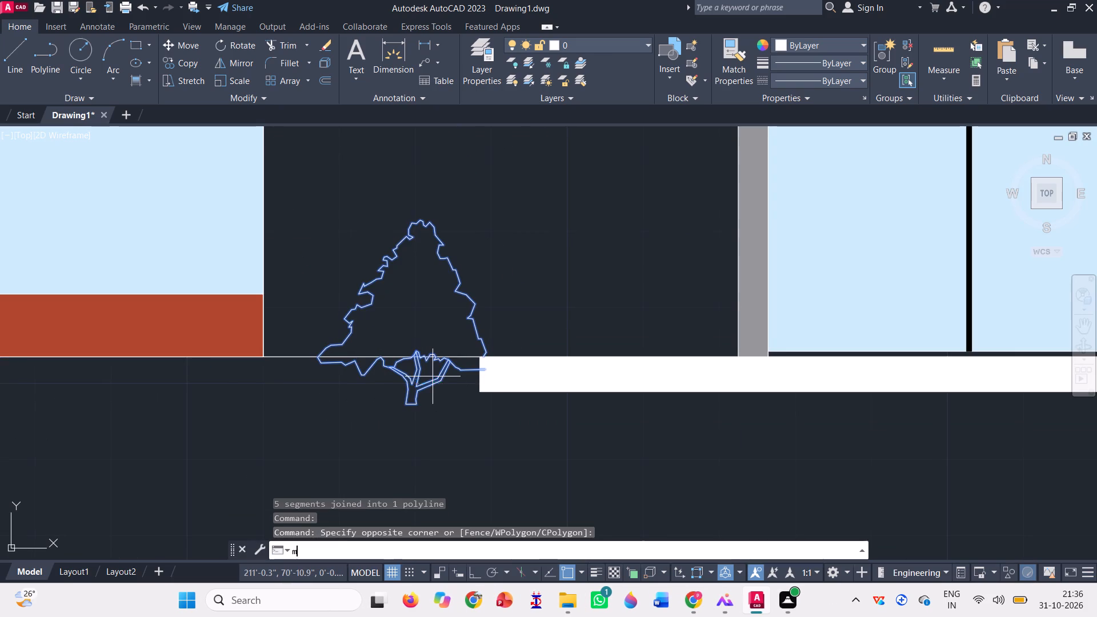
pyautogui.click(418, 405)
pyautogui.scroll(-1, 497, 386)
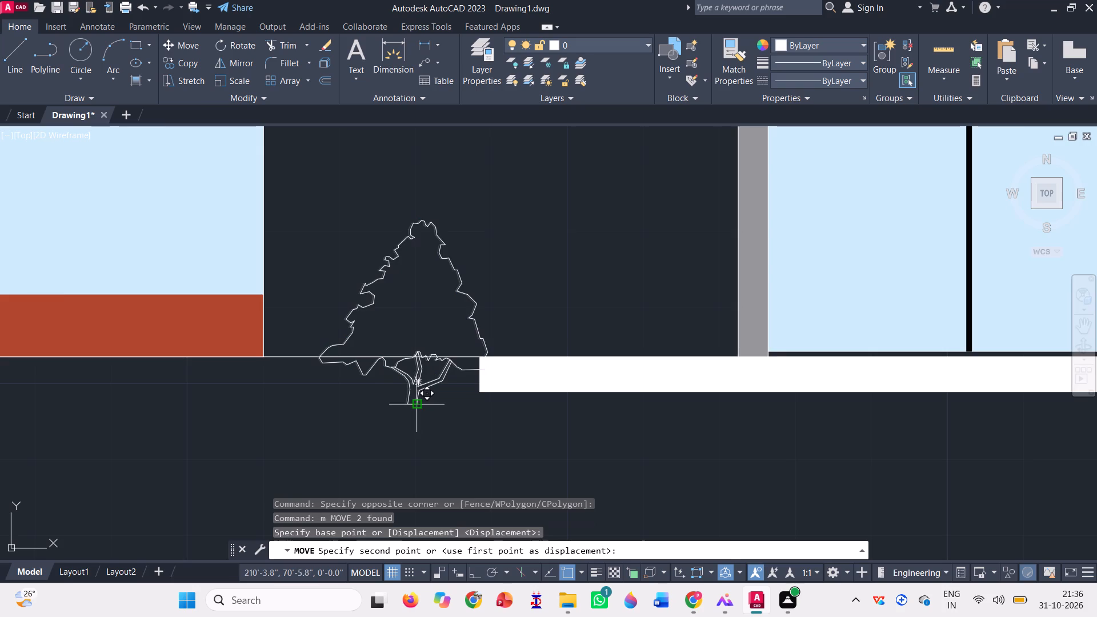
pyautogui.scroll(-1, 497, 386)
pyautogui.scroll(-1, 395, 387)
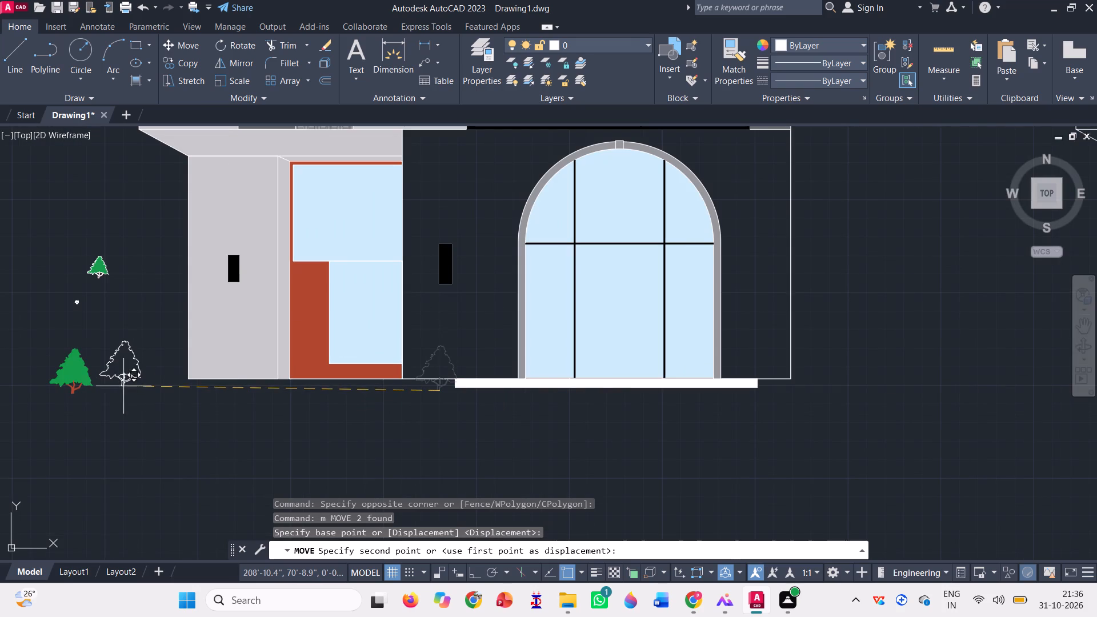
pyautogui.click(145, 416)
pyautogui.press('Escape')
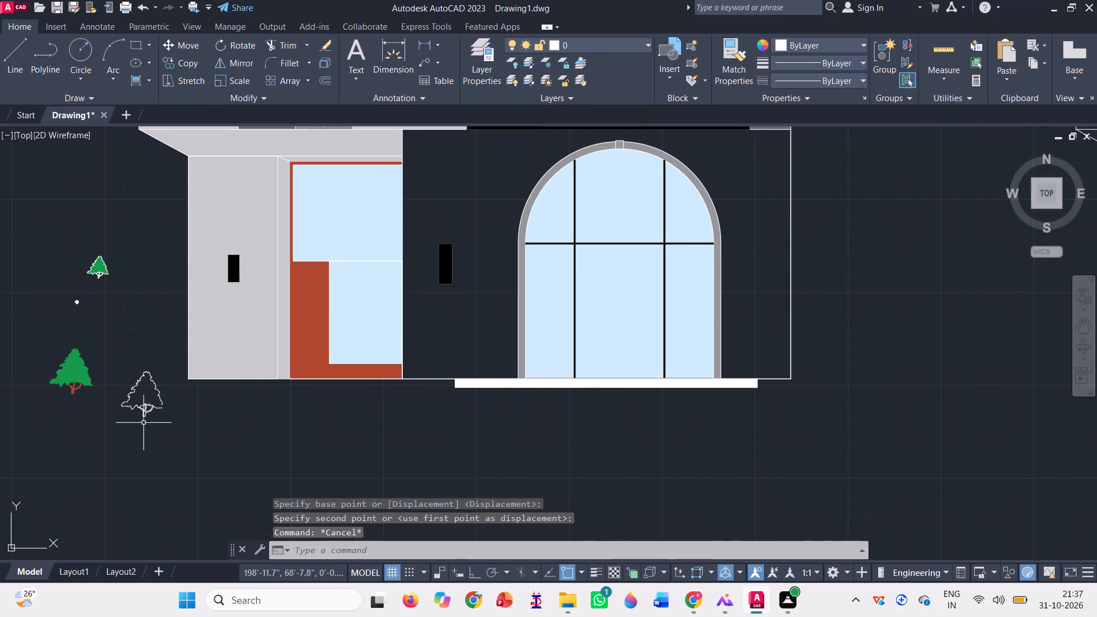
# Draw a line closing the gap at the foliage's lower-right corner, from the bottom edge's end to the crown outline's end.
pyautogui.scroll(3, 173, 413)
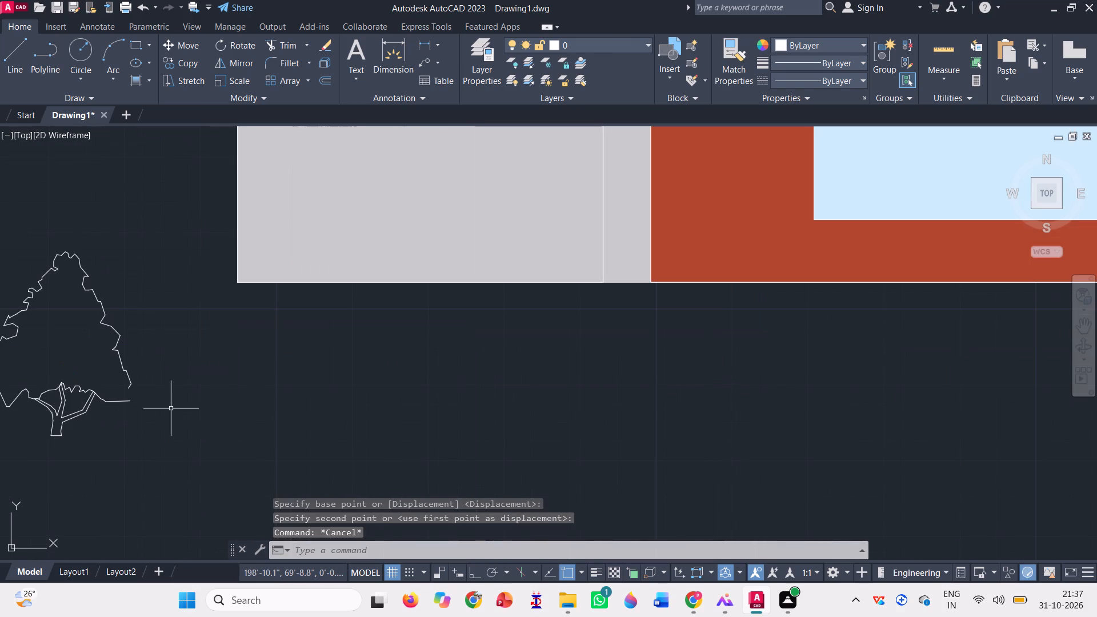
pyautogui.press('l')
pyautogui.press('Return')
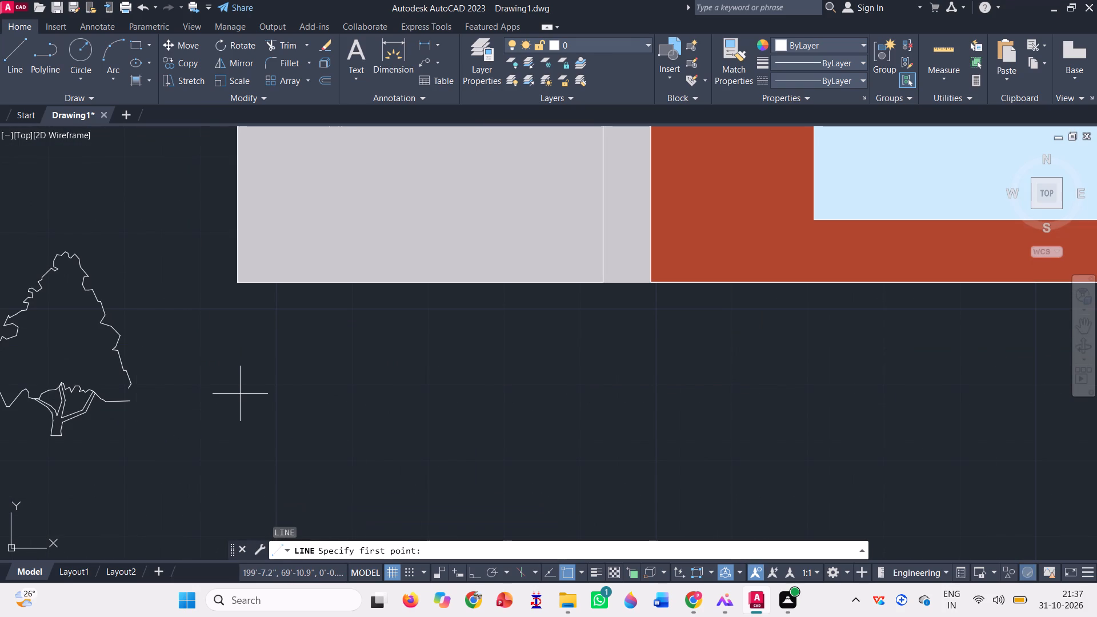
pyautogui.scroll(3, 138, 395)
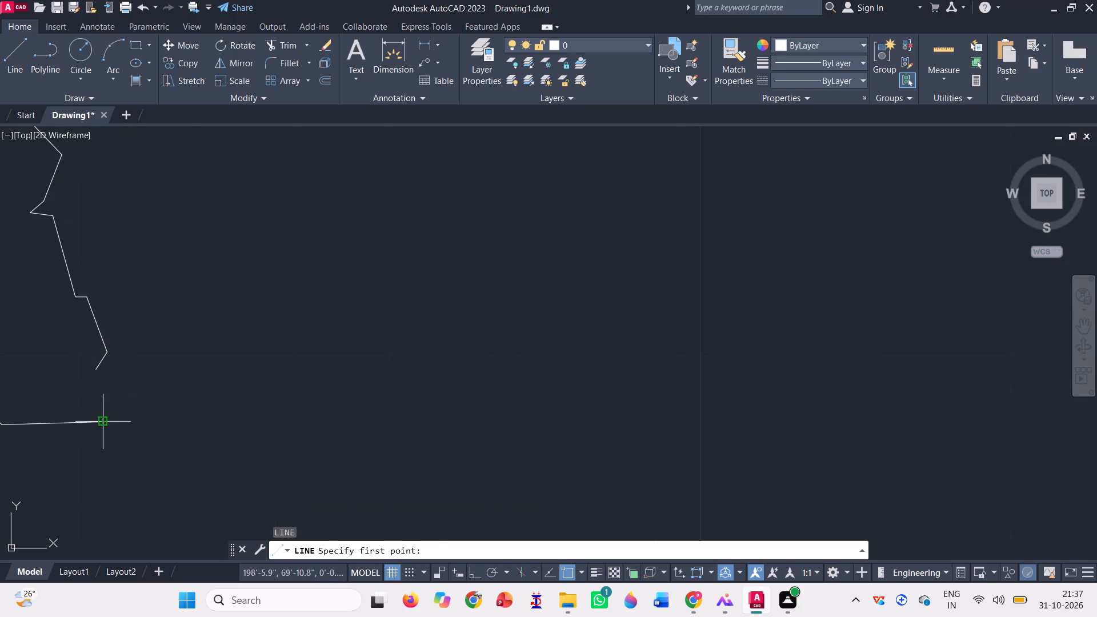
pyautogui.click(99, 423)
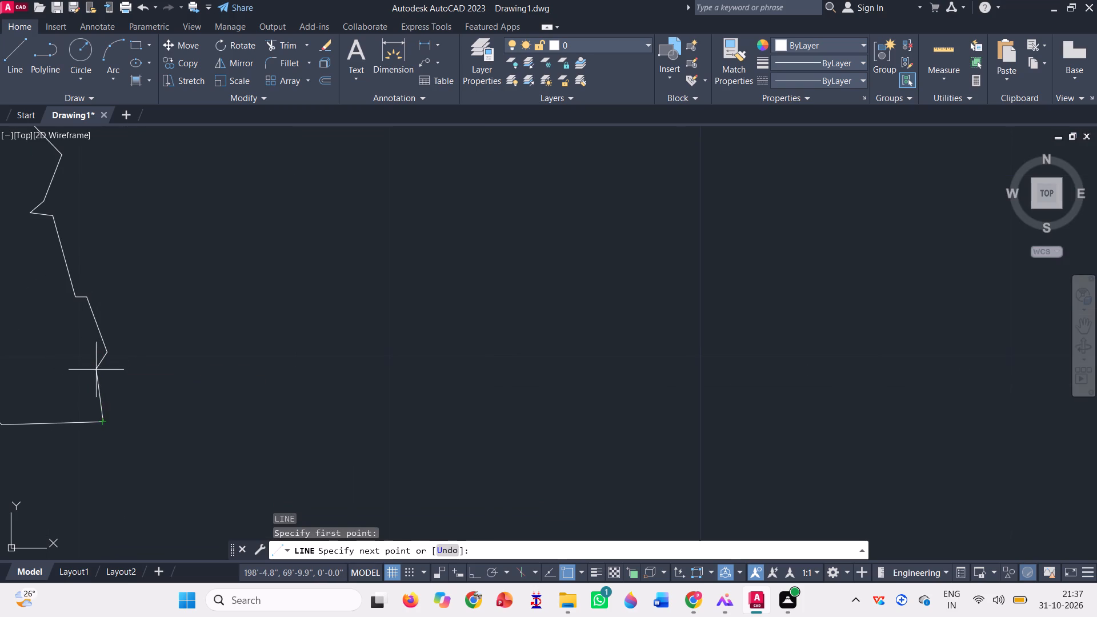
pyautogui.click(93, 367)
pyautogui.scroll(-1, 277, 335)
pyautogui.press('space')
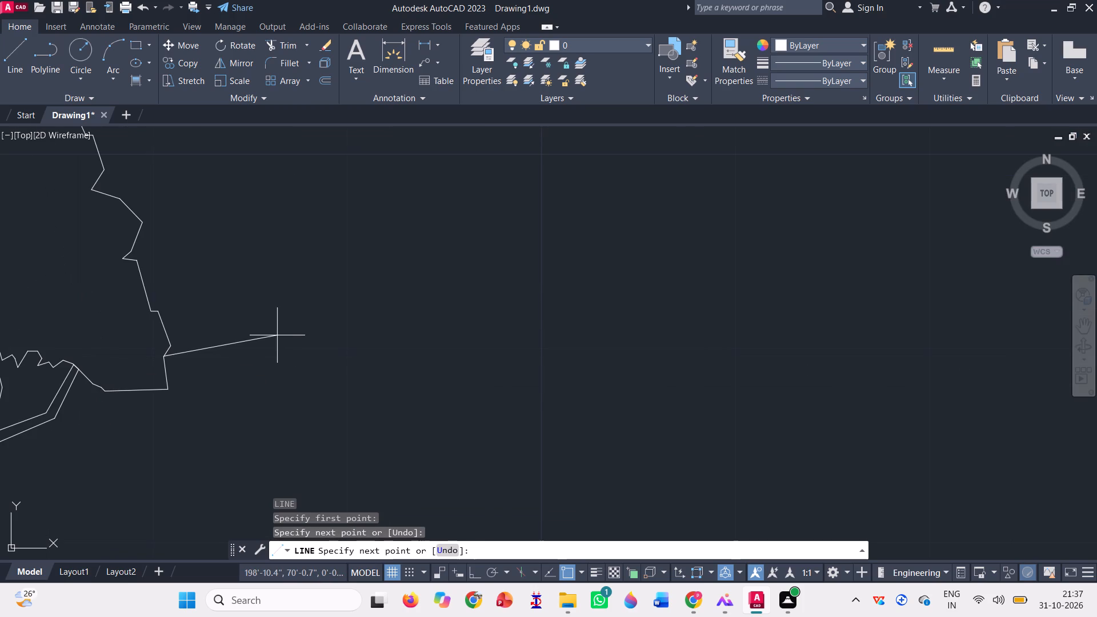
# Join the closing line with the foliage polyline, and check that the foliage and trunk select as complete outlines.
pyautogui.click(216, 423)
pyautogui.click(91, 328)
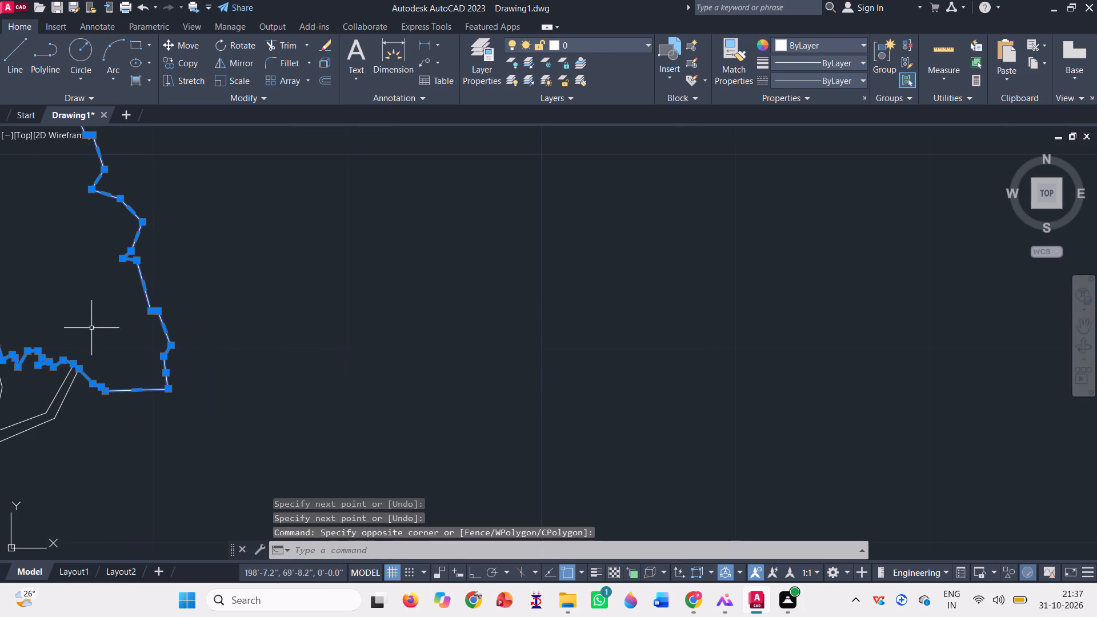
pyautogui.scroll(-4, 251, 330)
pyautogui.press('j')
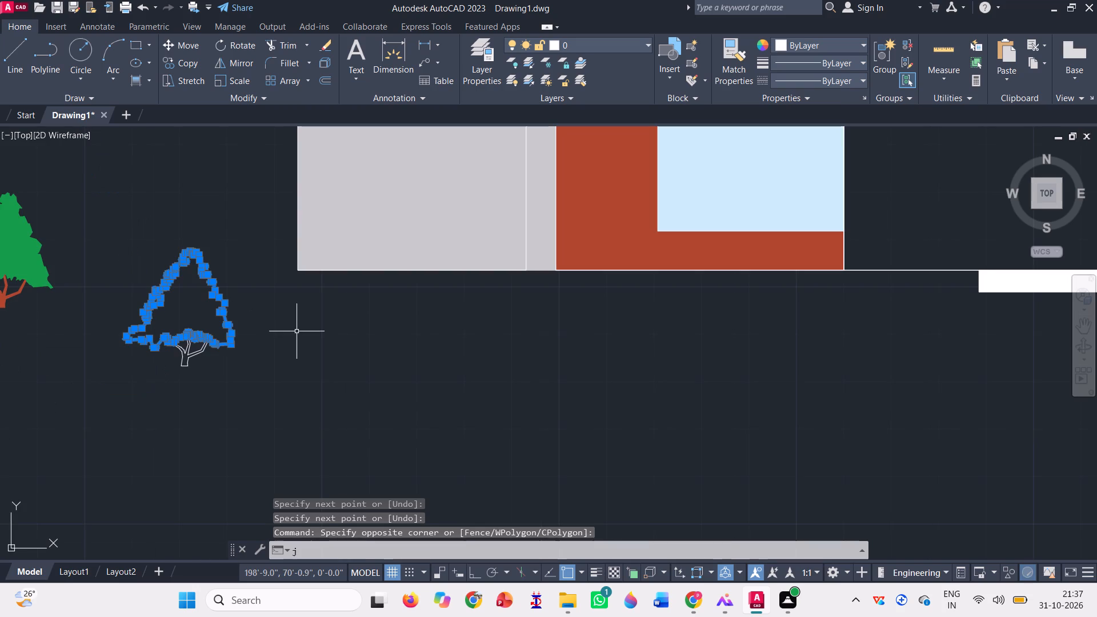
pyautogui.press('Return')
pyautogui.click(231, 338)
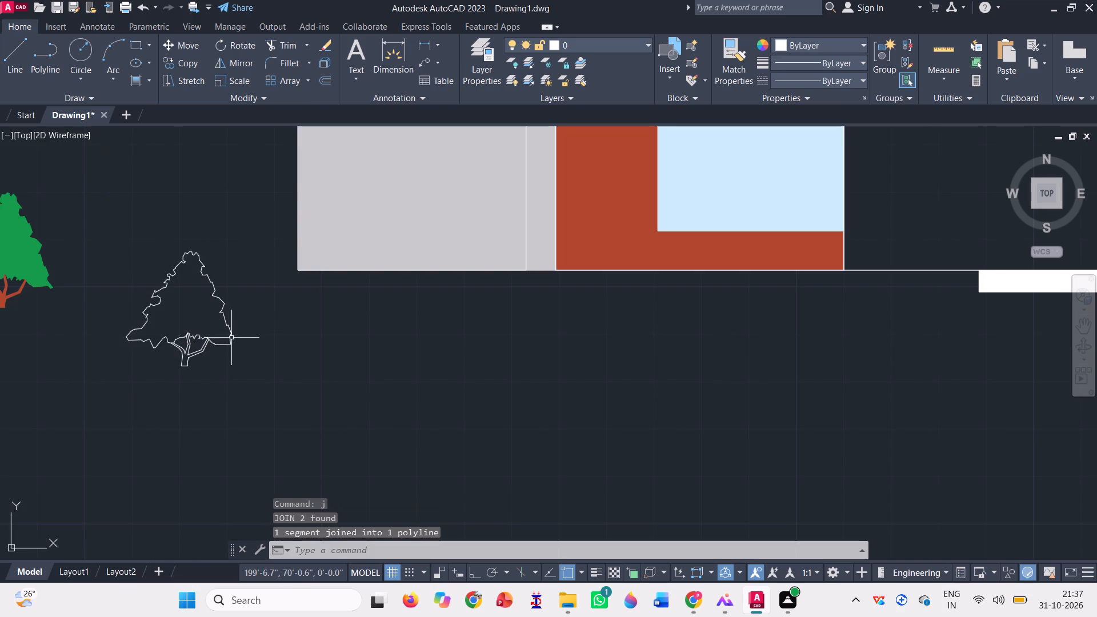
pyautogui.scroll(3, 166, 360)
pyautogui.click(225, 379)
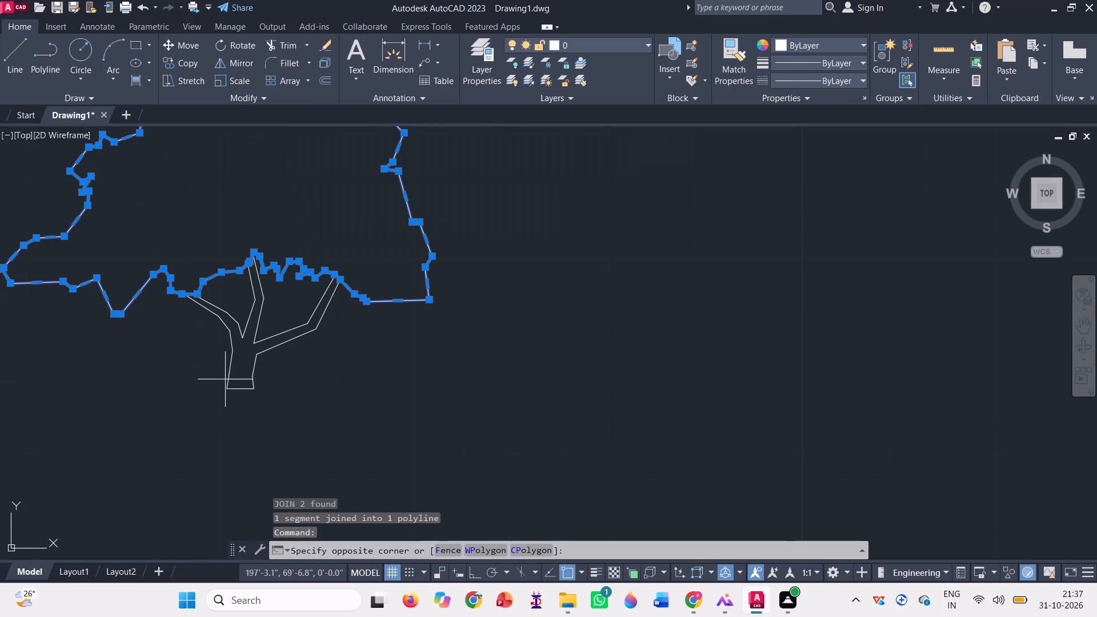
pyautogui.click(278, 358)
pyautogui.scroll(-3, 290, 363)
pyautogui.press('Escape')
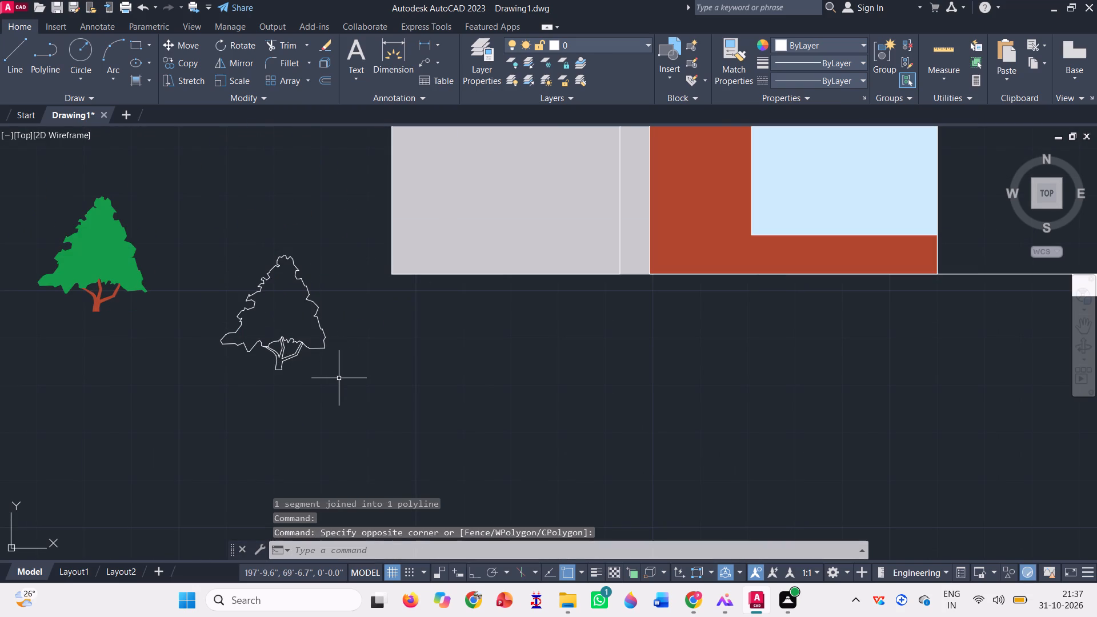
# Fill the tree's trunk and branches with a SOLID hatch in colour 177,71,47.
pyautogui.click(137, 75)
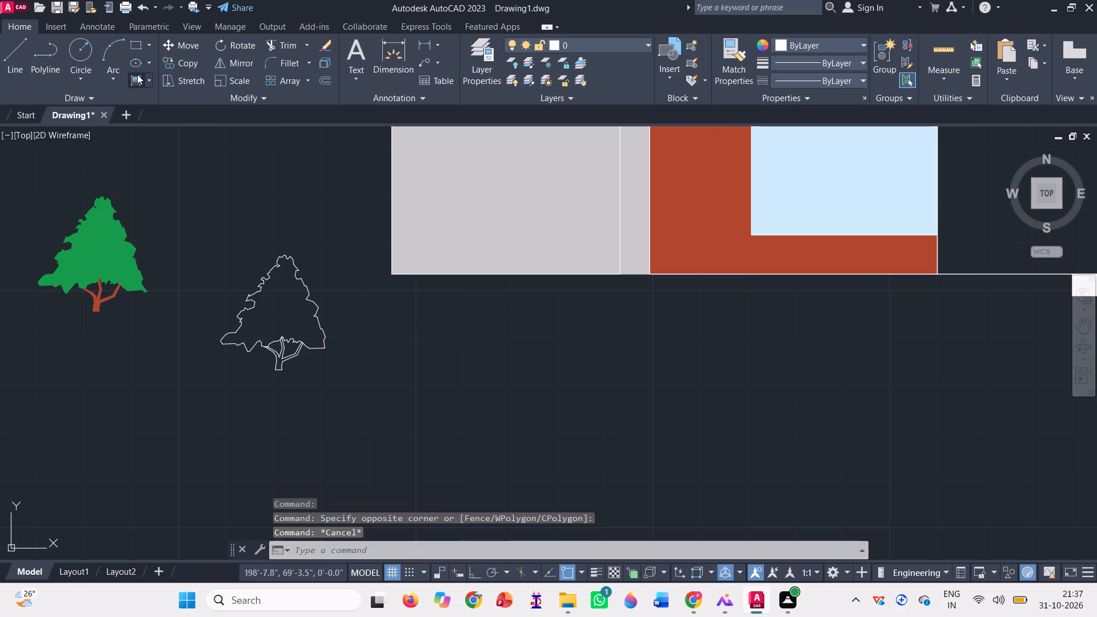
pyautogui.scroll(2, 191, 45)
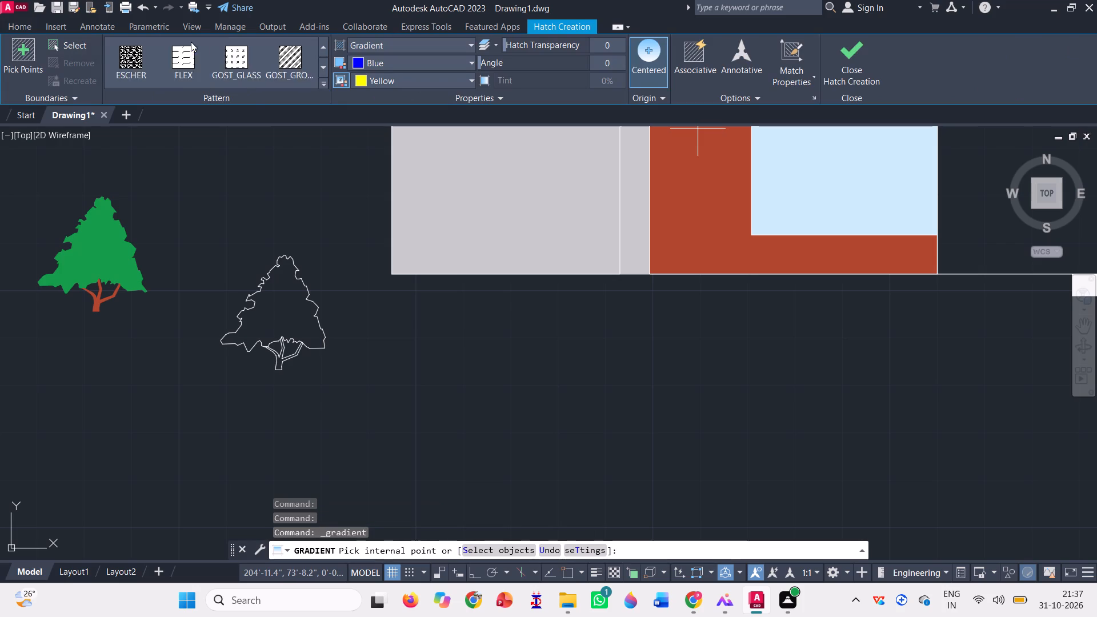
pyautogui.scroll(12, 191, 42)
pyautogui.scroll(5, 142, 81)
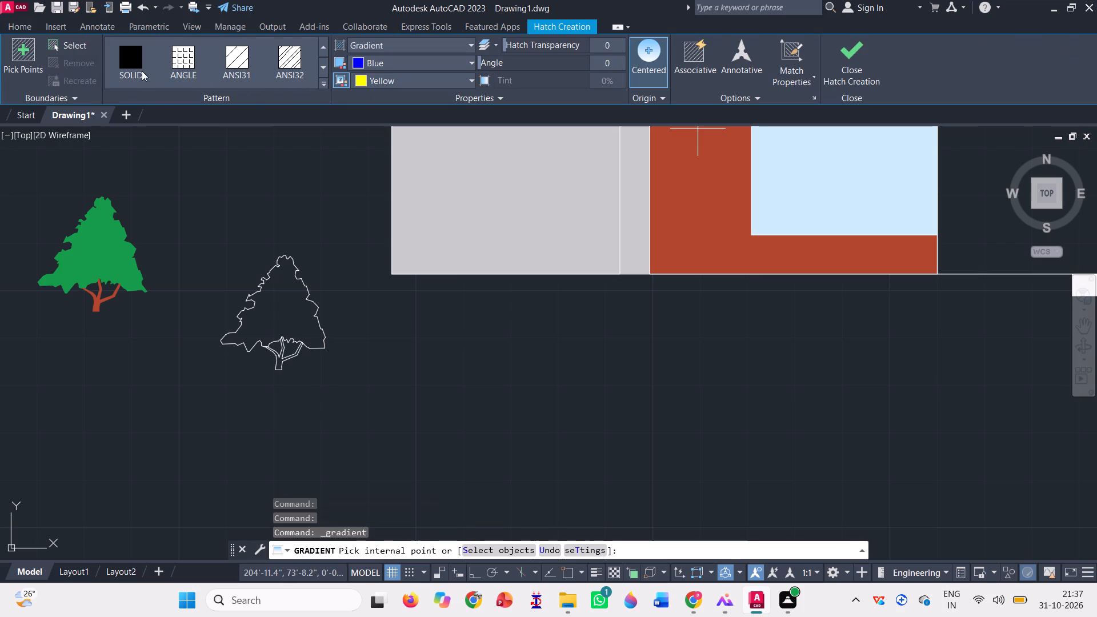
pyautogui.scroll(2, 142, 71)
pyautogui.click(142, 70)
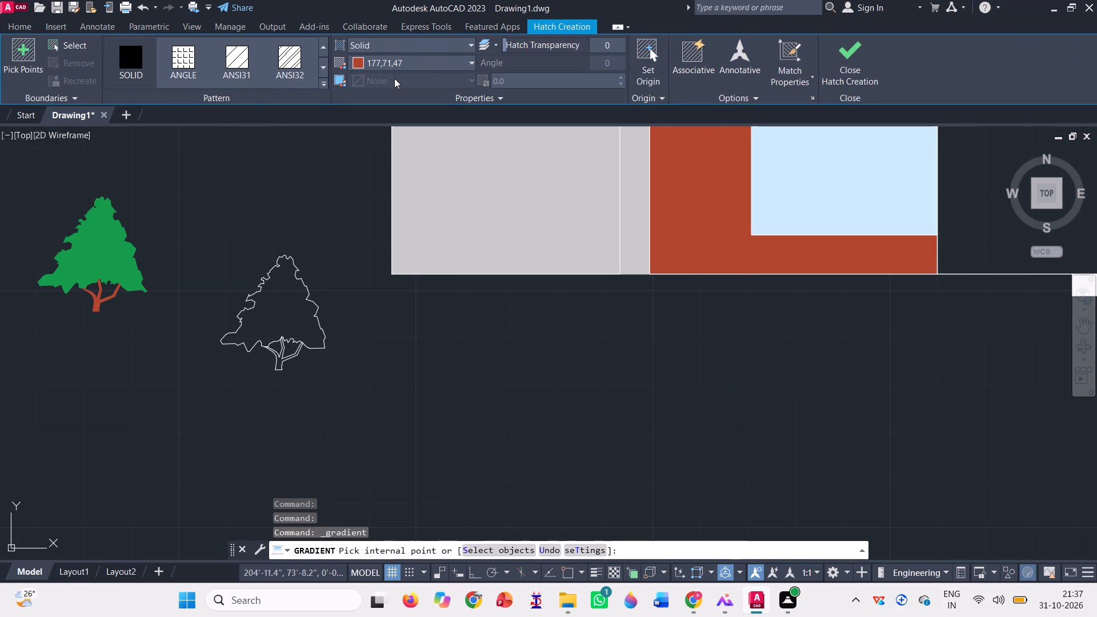
pyautogui.scroll(5, 282, 344)
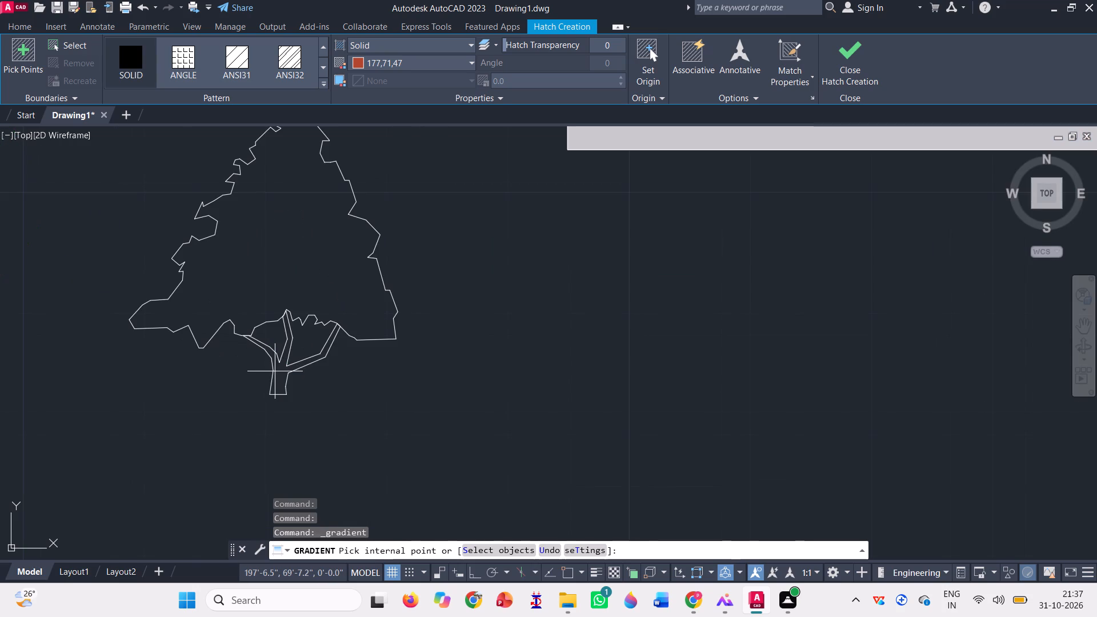
pyautogui.click(279, 371)
pyautogui.scroll(-4, 275, 362)
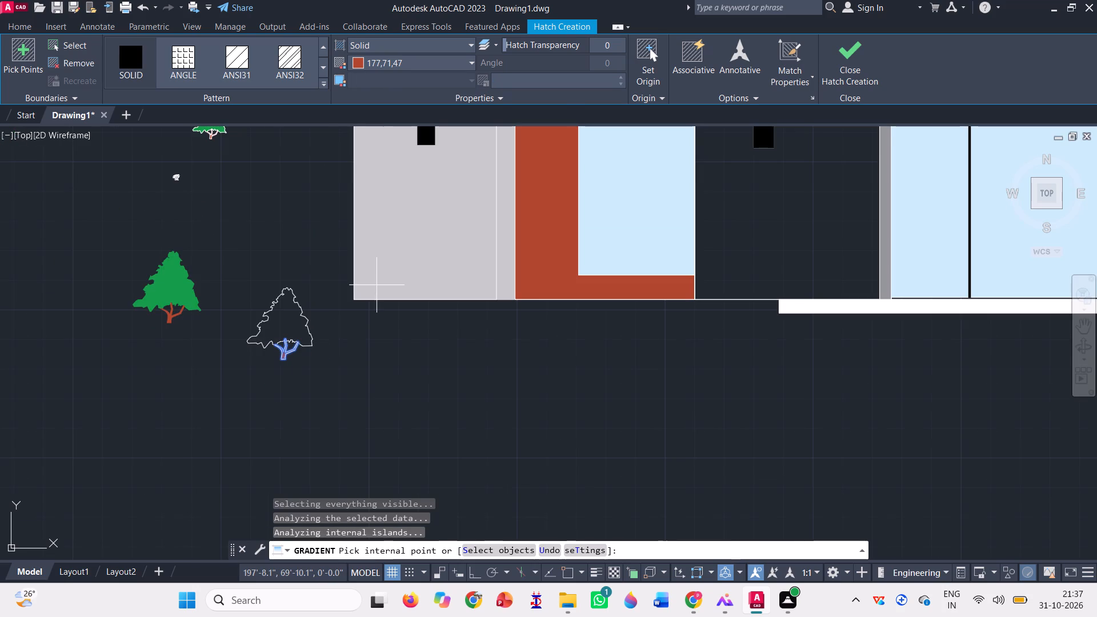
pyautogui.click(843, 54)
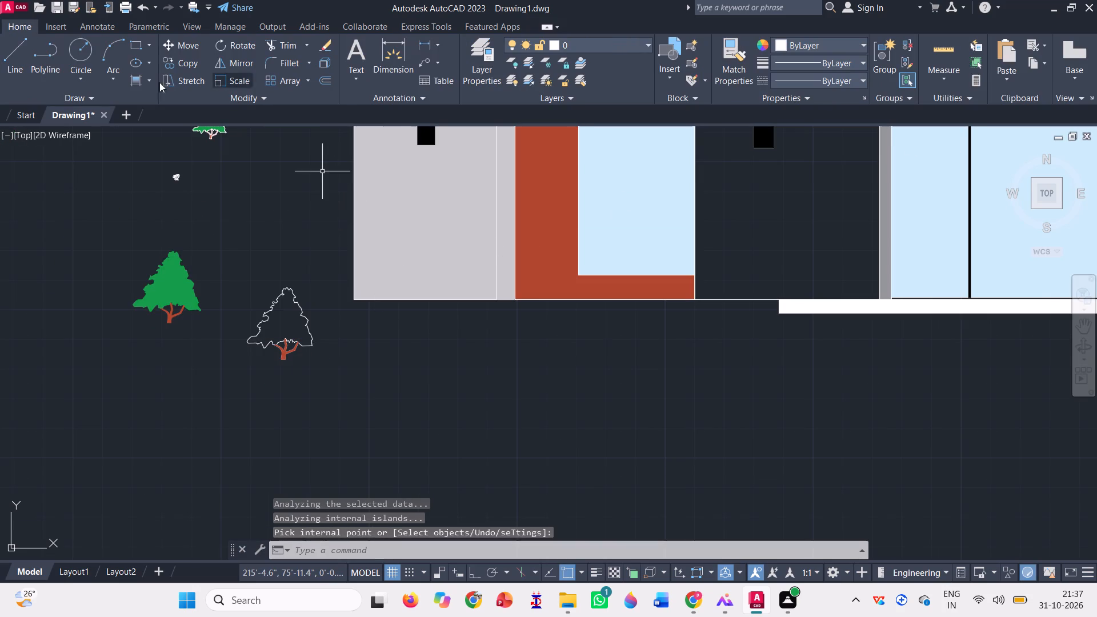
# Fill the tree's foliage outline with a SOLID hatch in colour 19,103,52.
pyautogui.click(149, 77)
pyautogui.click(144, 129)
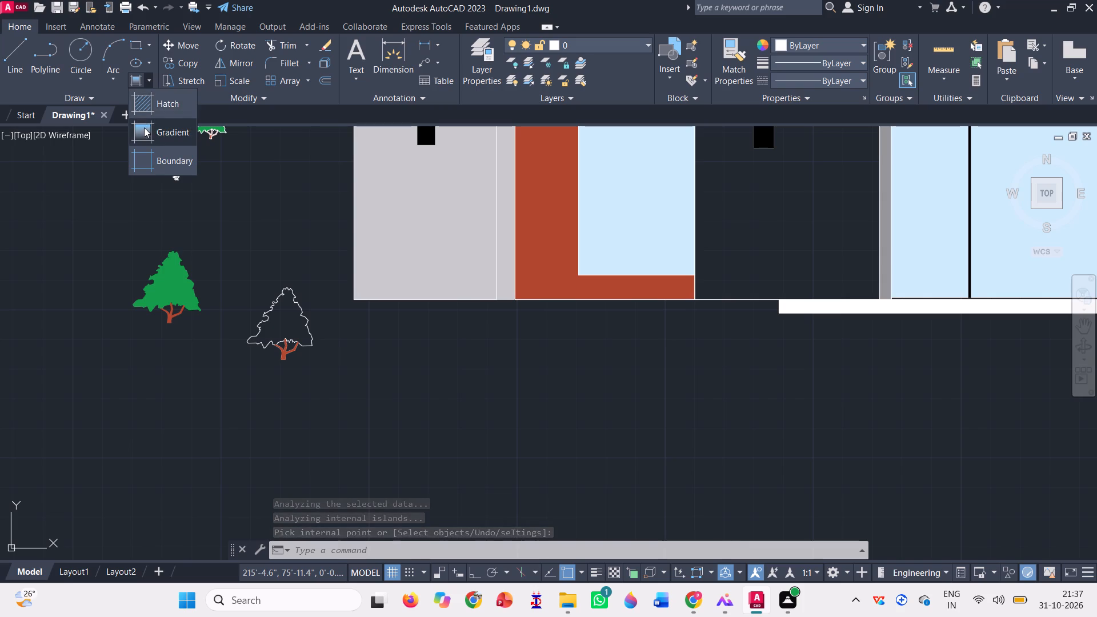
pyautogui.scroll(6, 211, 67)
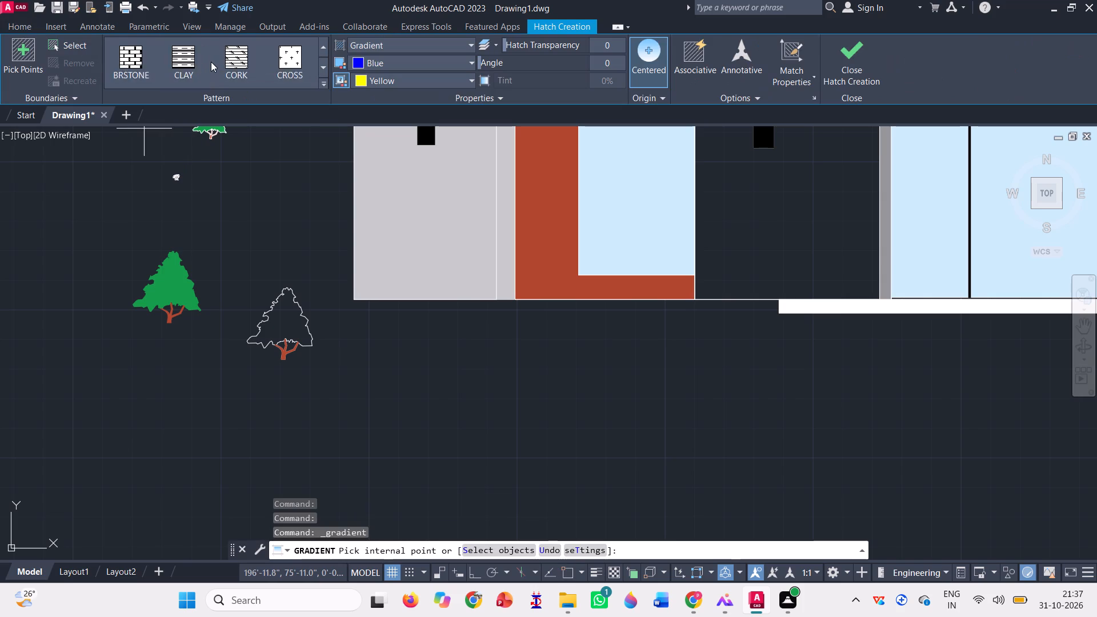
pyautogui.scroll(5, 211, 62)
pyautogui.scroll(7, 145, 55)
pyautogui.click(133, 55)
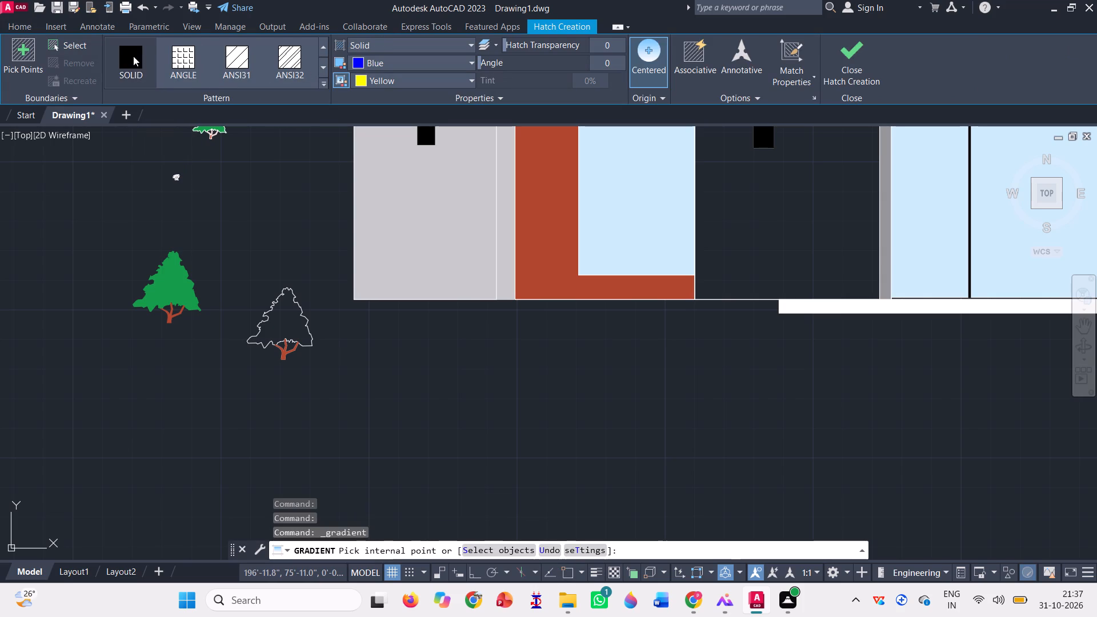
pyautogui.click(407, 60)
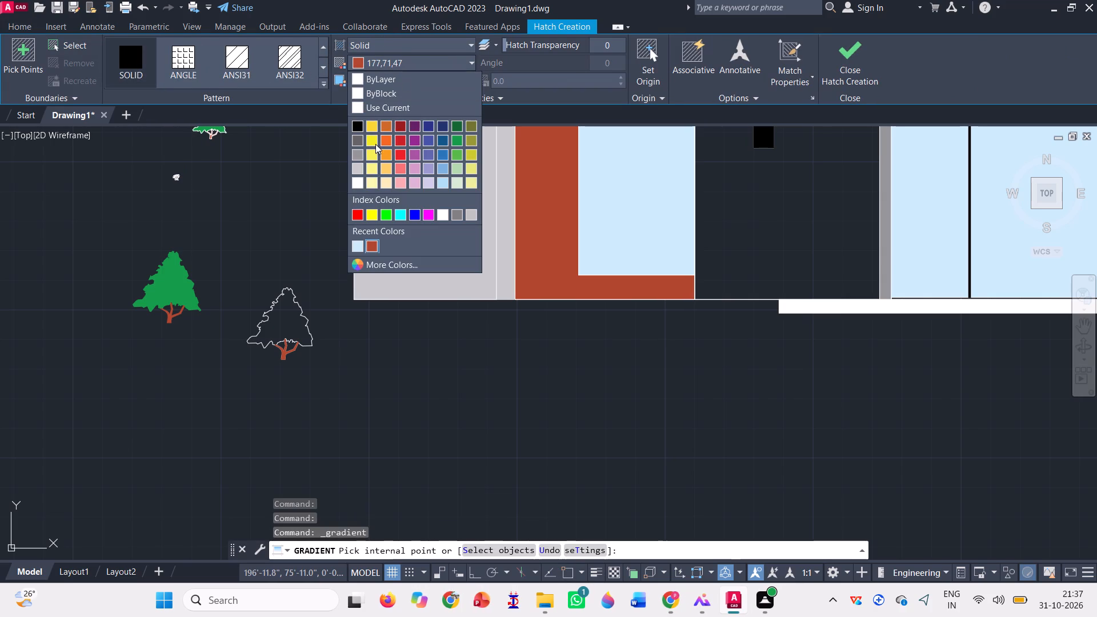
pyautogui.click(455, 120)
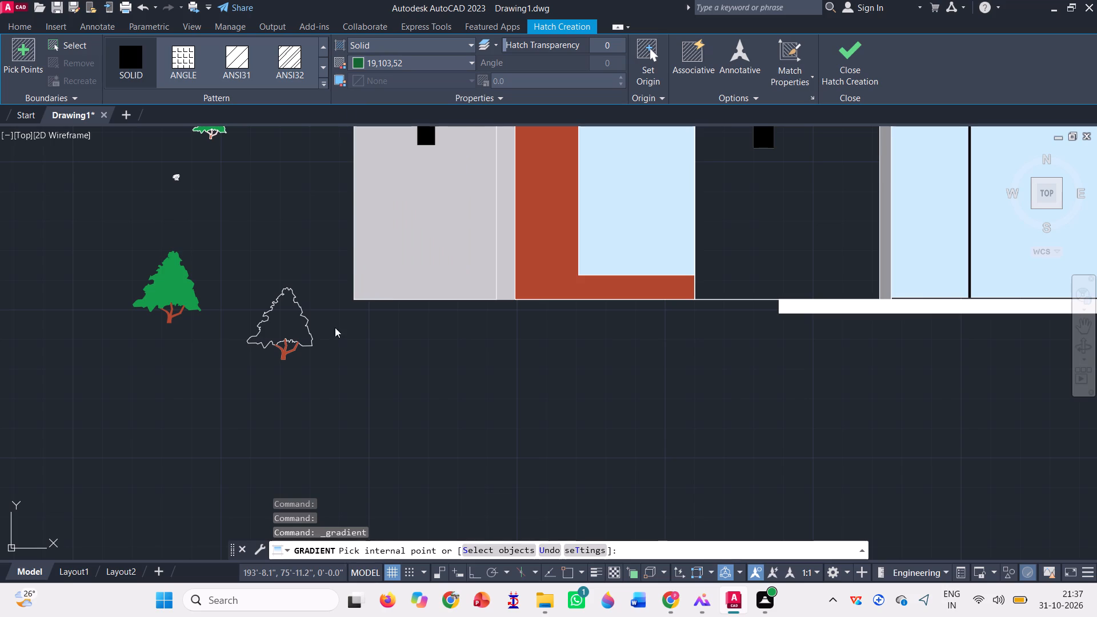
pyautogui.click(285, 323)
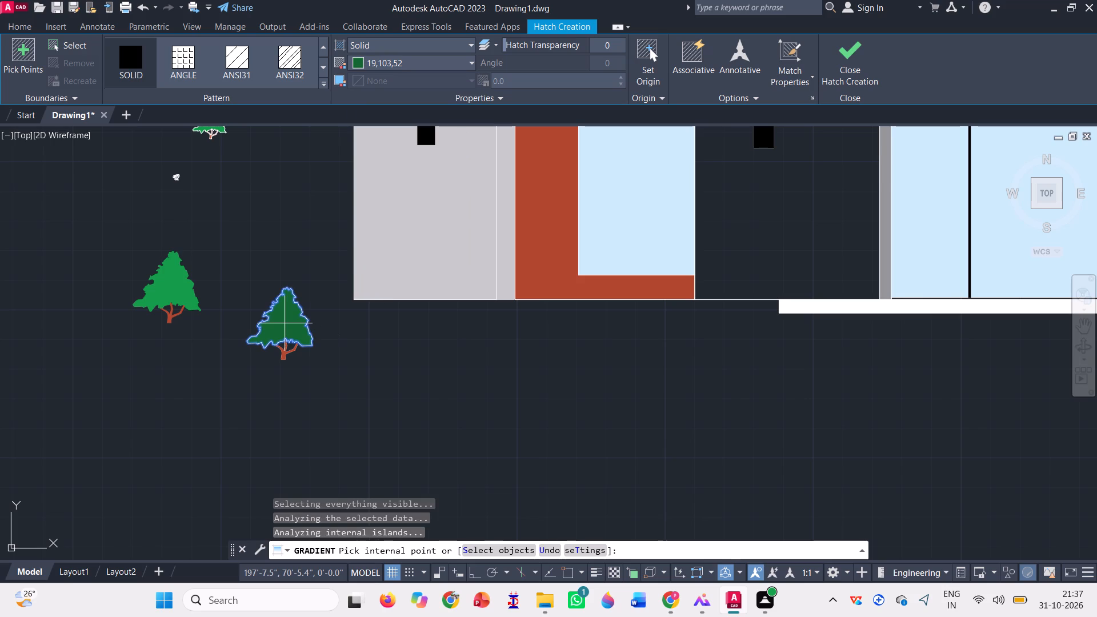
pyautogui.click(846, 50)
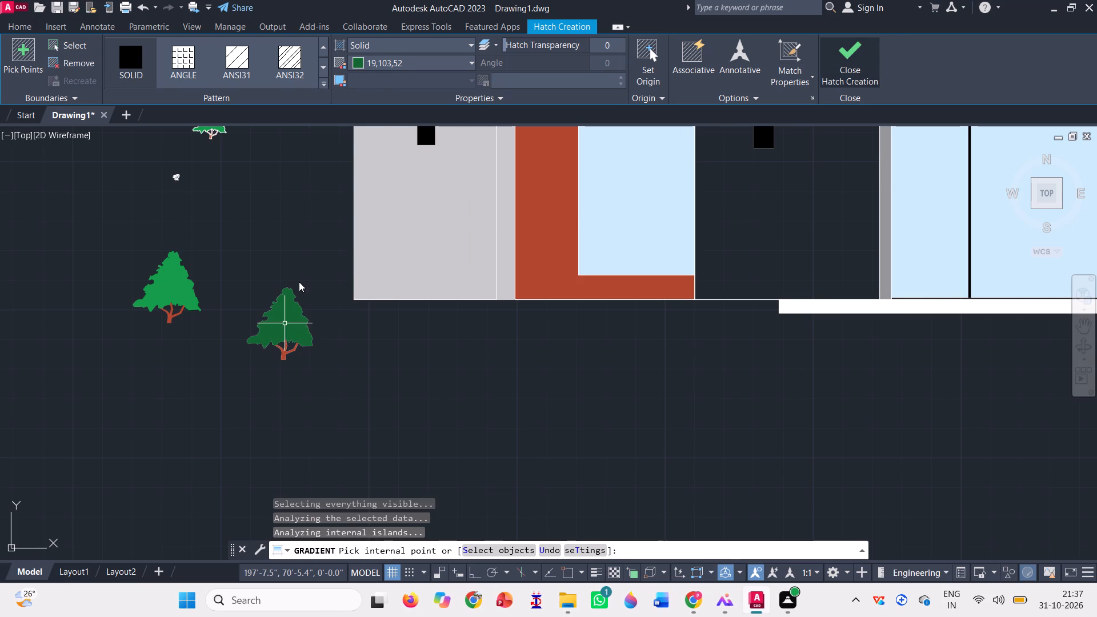
# Fill the unfilled ground-floor wall around the arched window with a SOLID hatch in colour 99,100,102.
pyautogui.scroll(-1, 299, 282)
pyautogui.scroll(-1, 516, 335)
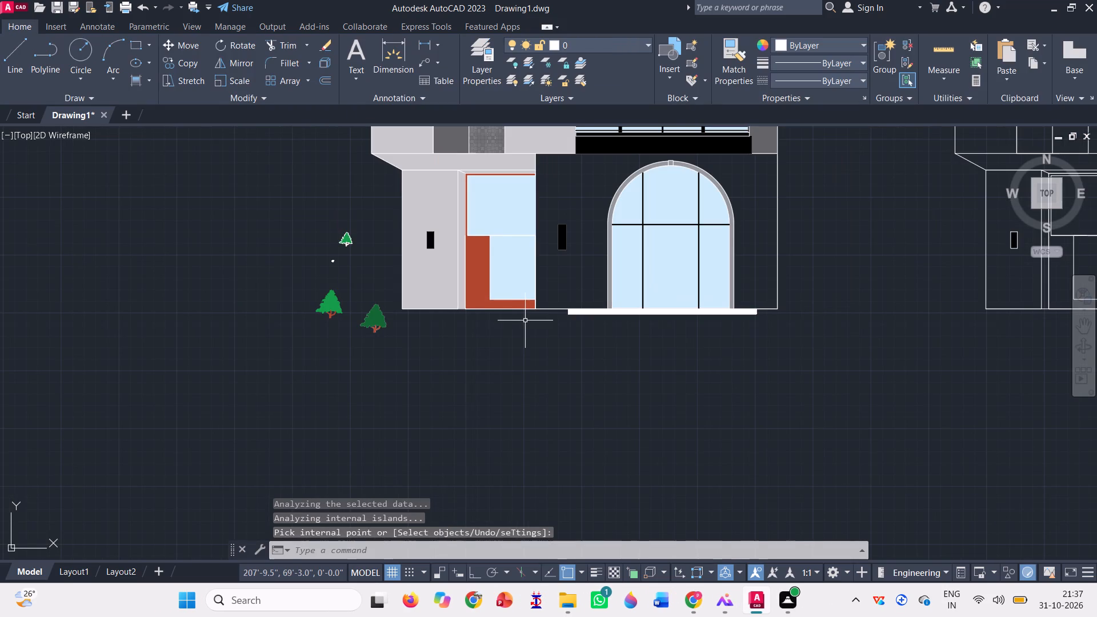
pyautogui.click(134, 75)
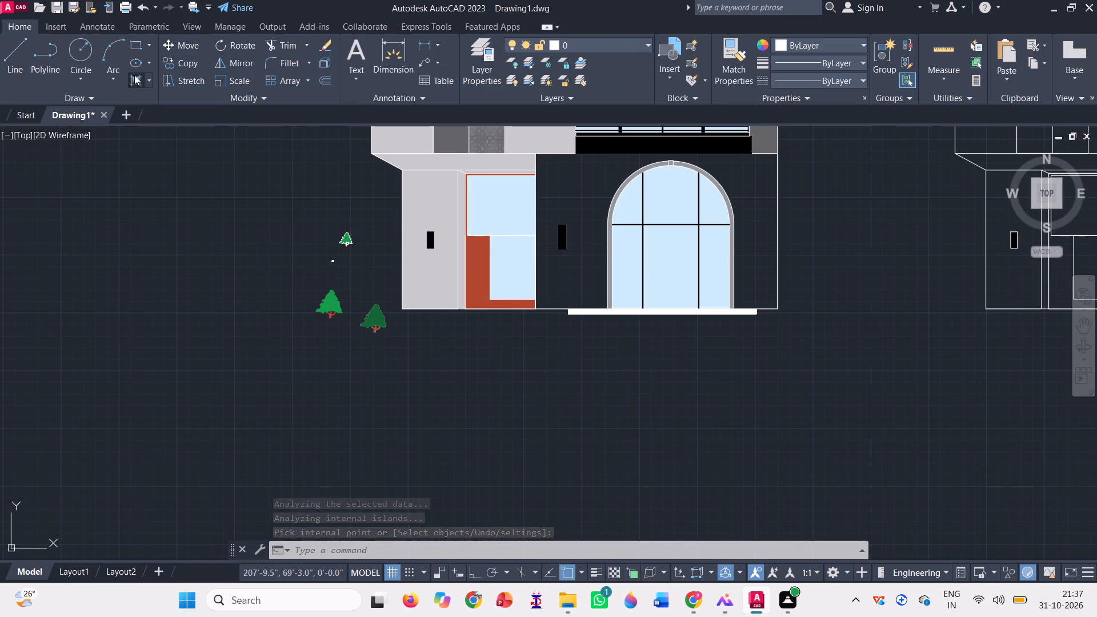
pyautogui.scroll(6, 198, 59)
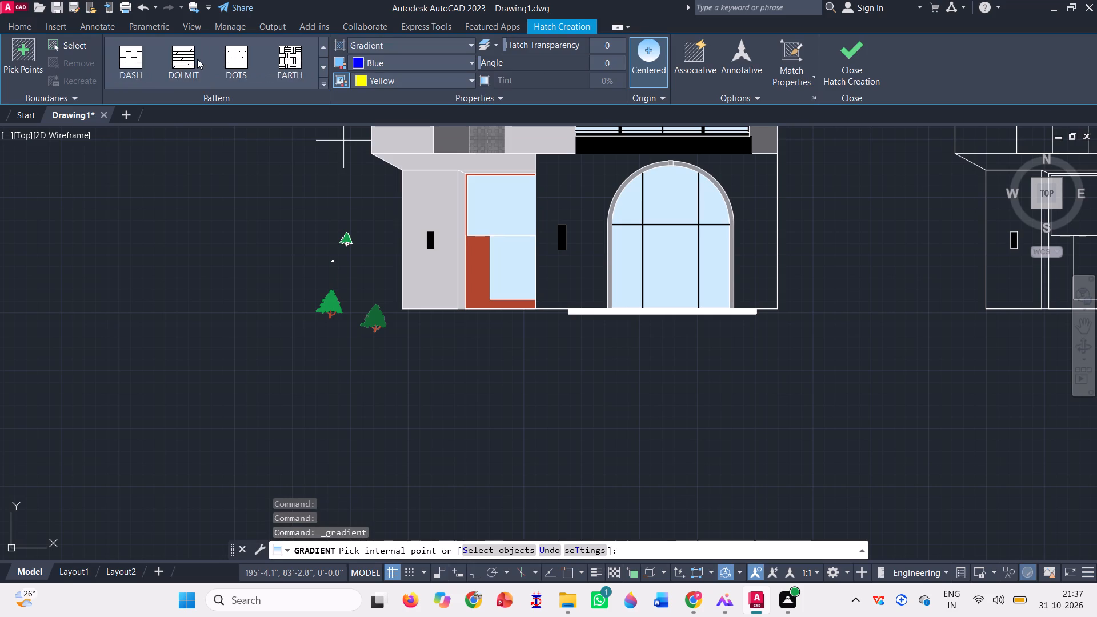
pyautogui.scroll(9, 197, 59)
pyautogui.scroll(2, 115, 48)
pyautogui.click(128, 59)
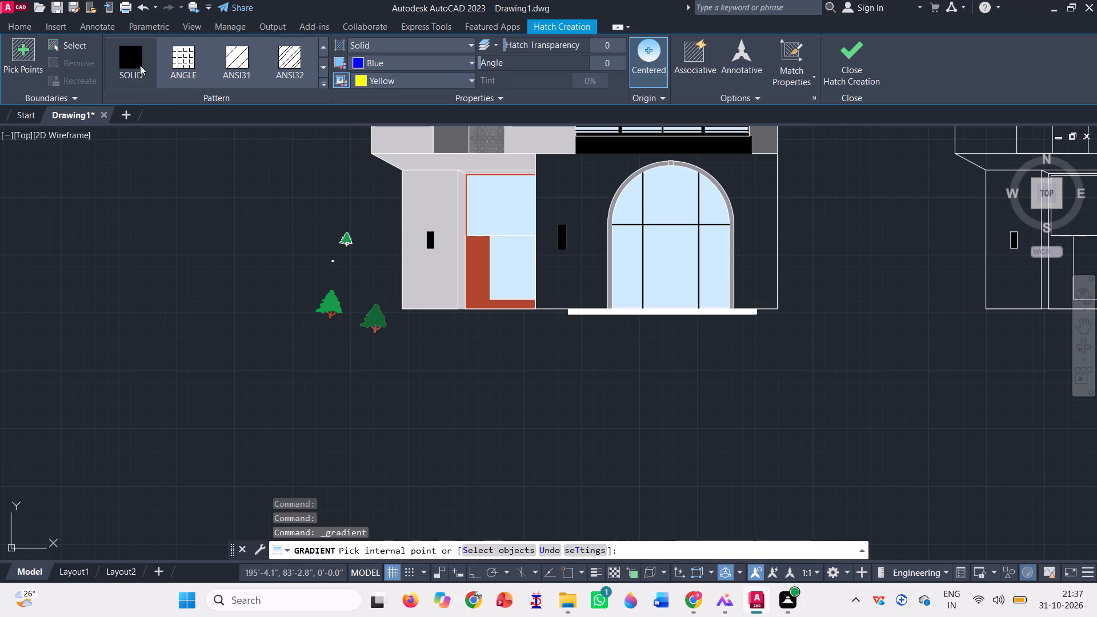
pyautogui.click(425, 67)
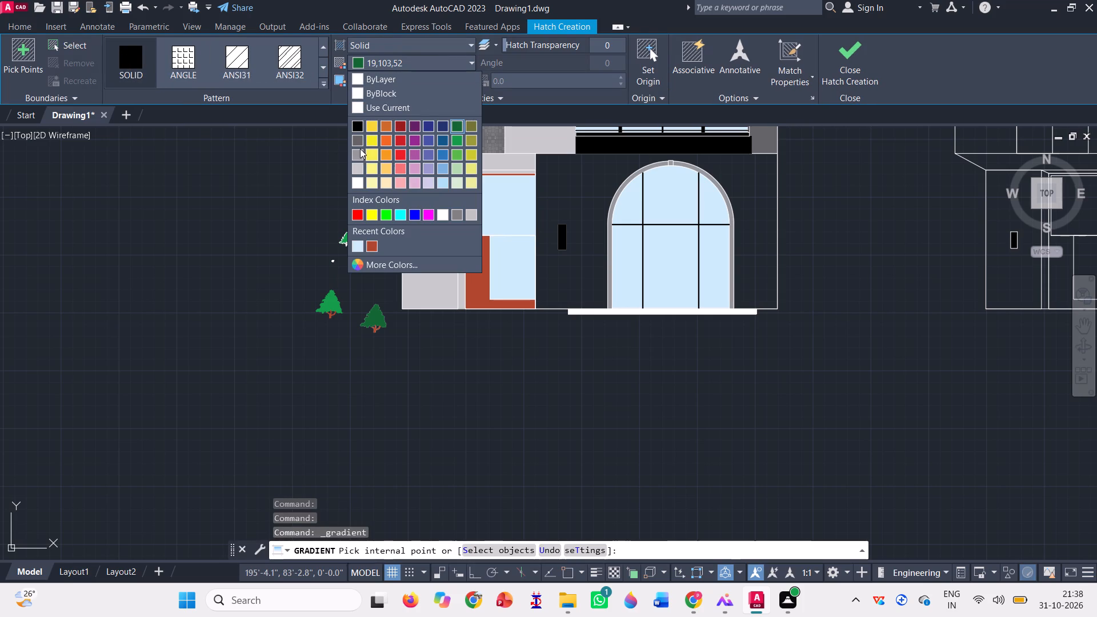
pyautogui.click(353, 143)
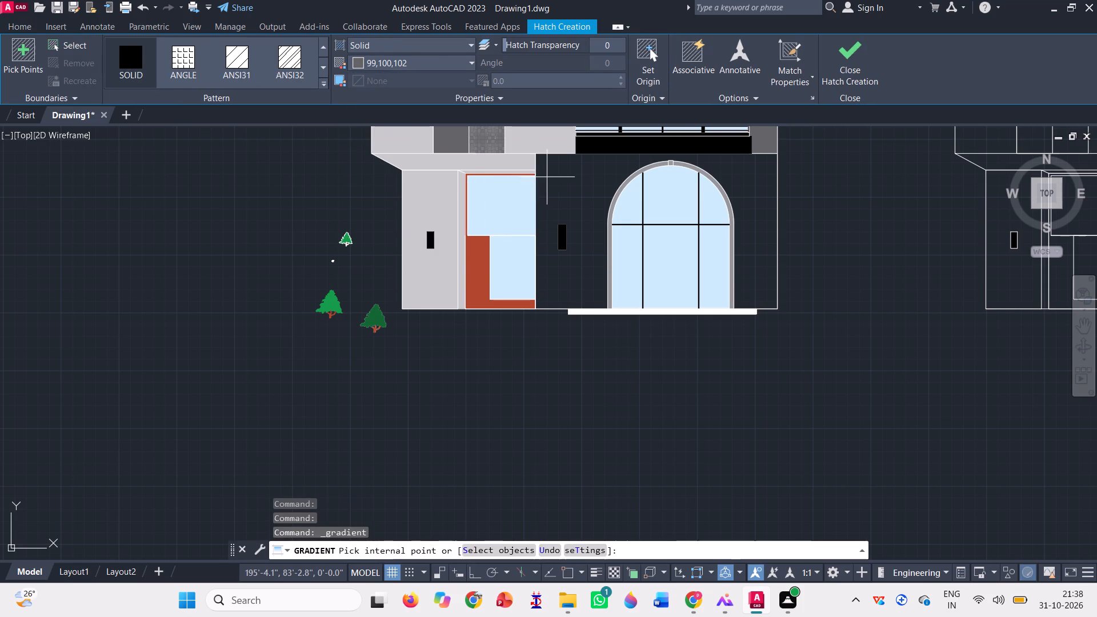
pyautogui.click(568, 181)
pyautogui.click(843, 62)
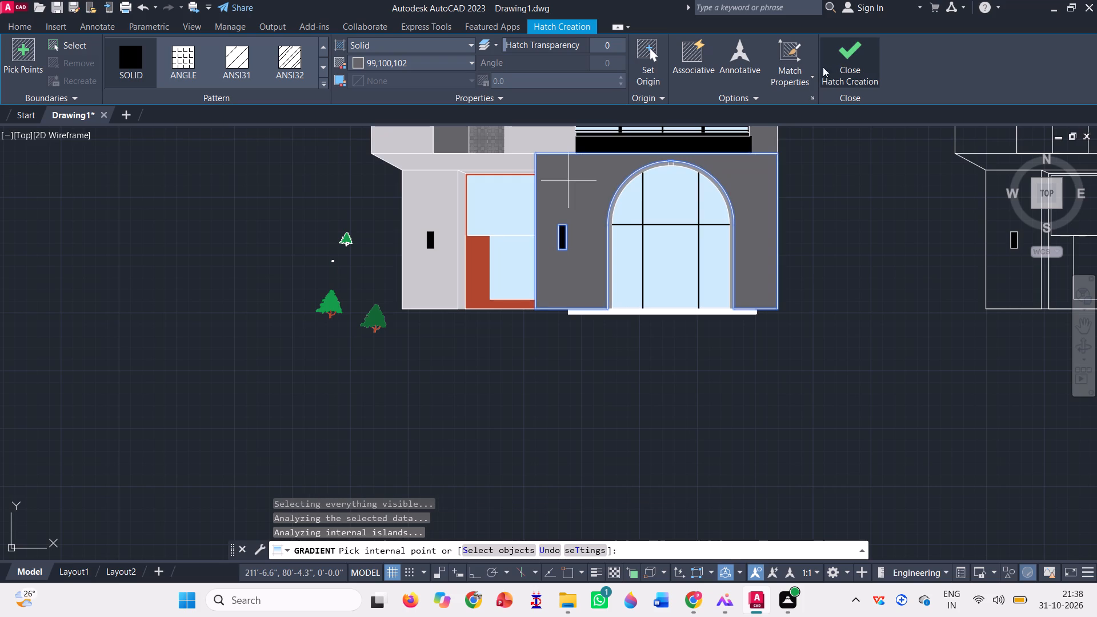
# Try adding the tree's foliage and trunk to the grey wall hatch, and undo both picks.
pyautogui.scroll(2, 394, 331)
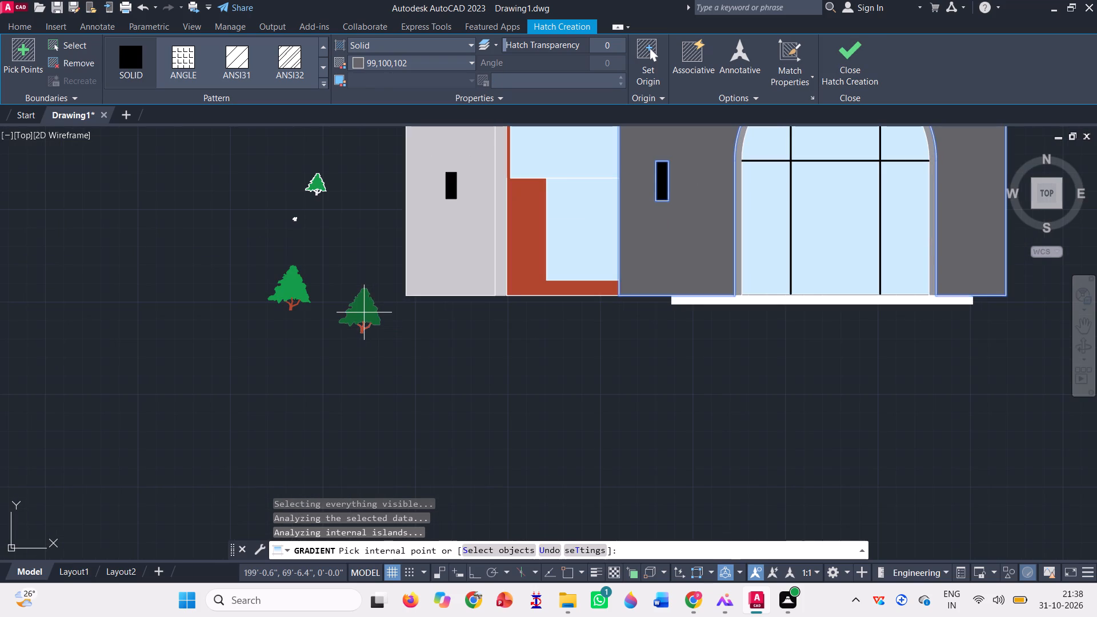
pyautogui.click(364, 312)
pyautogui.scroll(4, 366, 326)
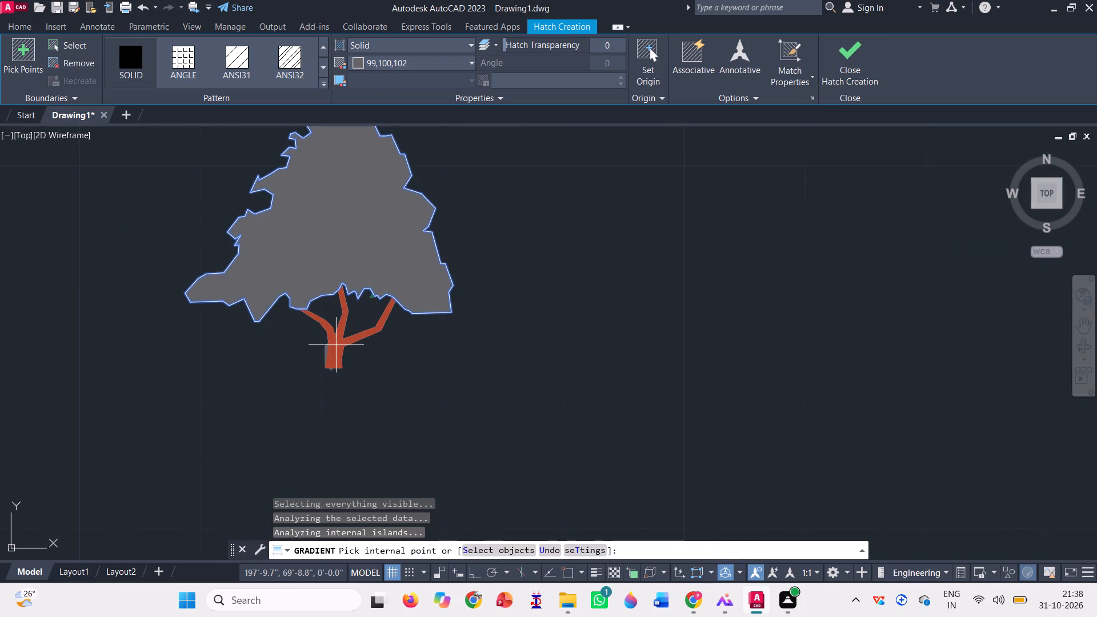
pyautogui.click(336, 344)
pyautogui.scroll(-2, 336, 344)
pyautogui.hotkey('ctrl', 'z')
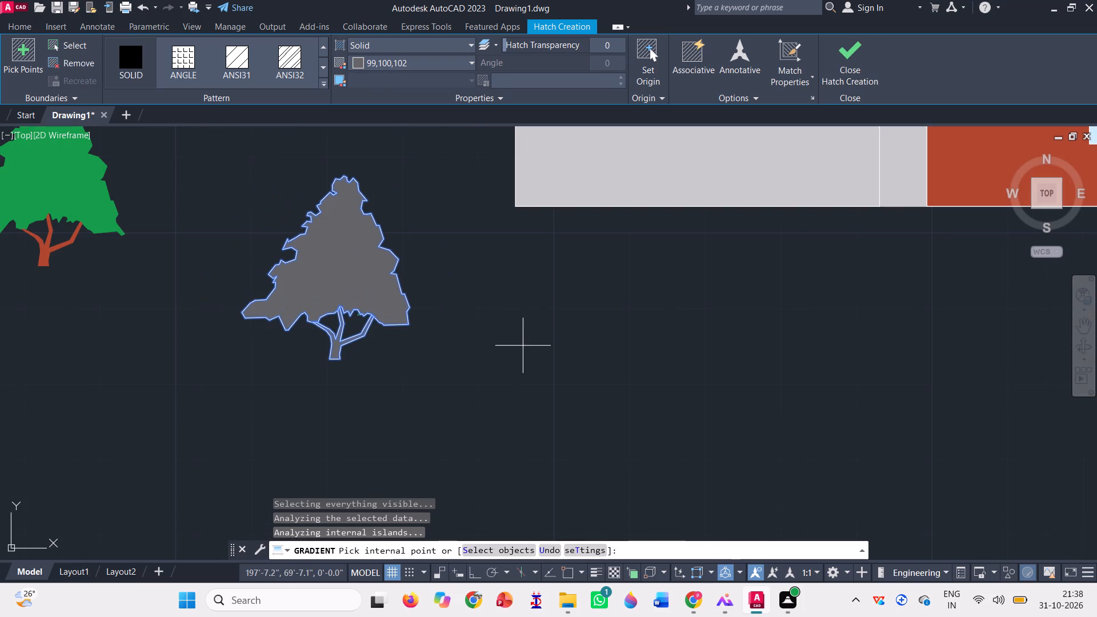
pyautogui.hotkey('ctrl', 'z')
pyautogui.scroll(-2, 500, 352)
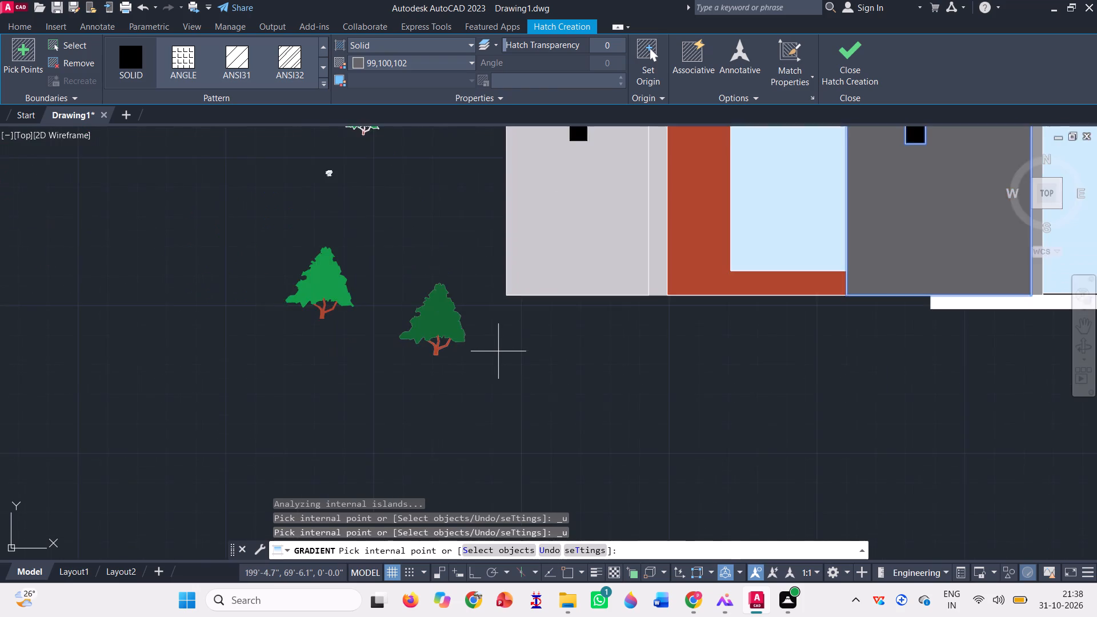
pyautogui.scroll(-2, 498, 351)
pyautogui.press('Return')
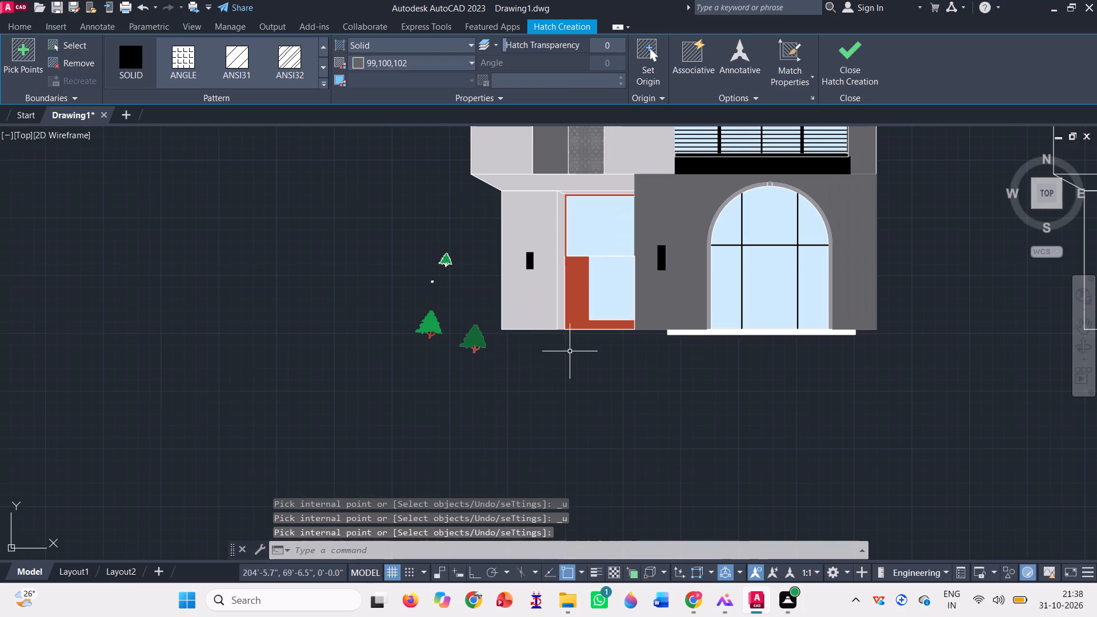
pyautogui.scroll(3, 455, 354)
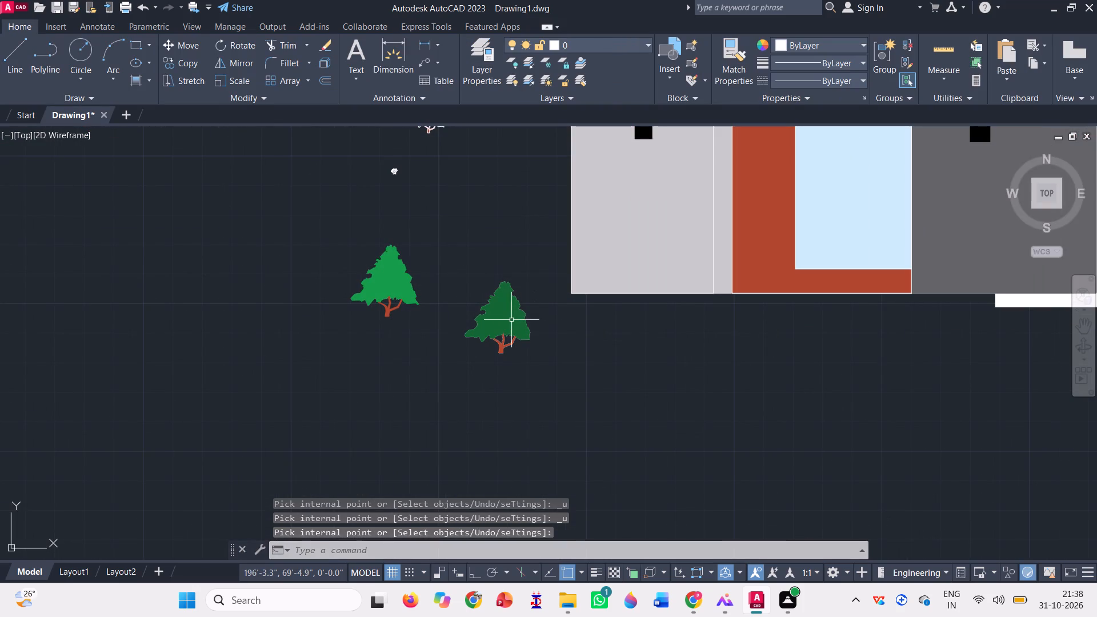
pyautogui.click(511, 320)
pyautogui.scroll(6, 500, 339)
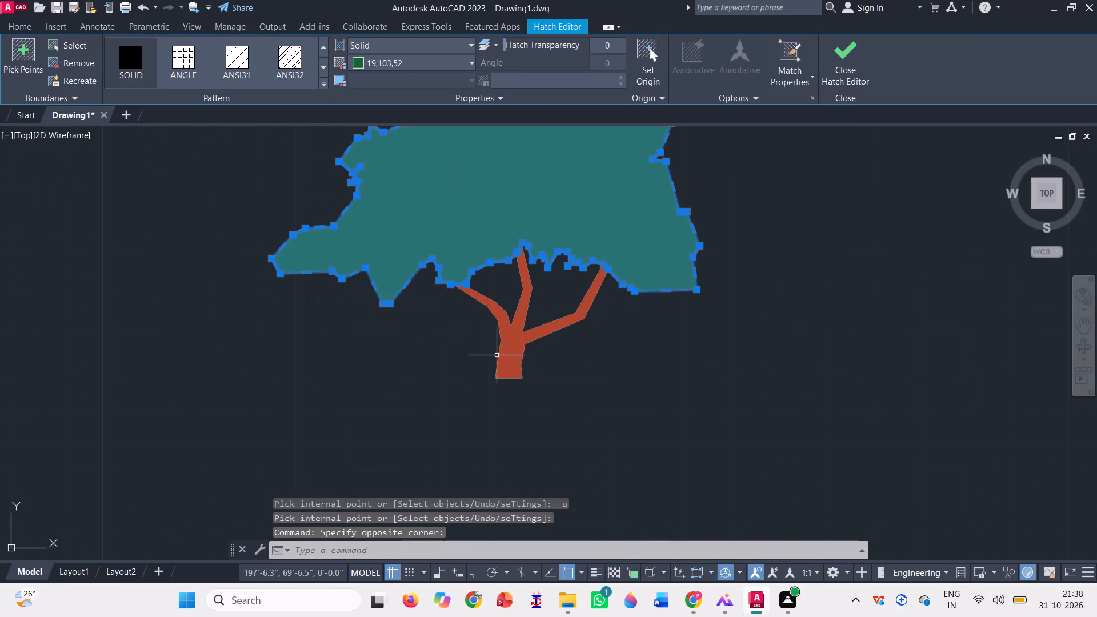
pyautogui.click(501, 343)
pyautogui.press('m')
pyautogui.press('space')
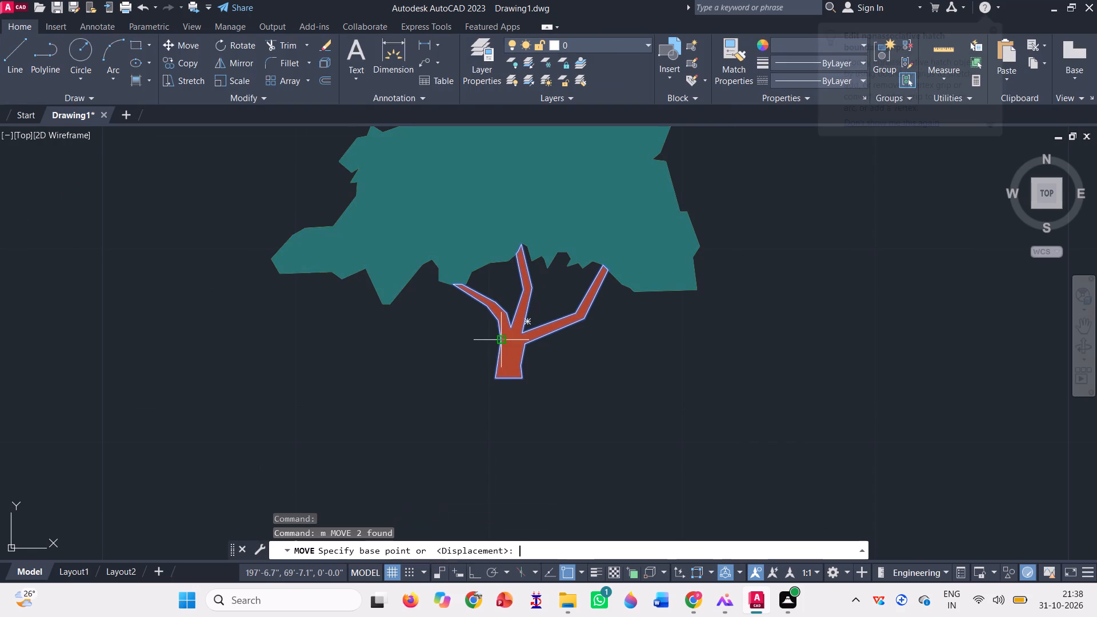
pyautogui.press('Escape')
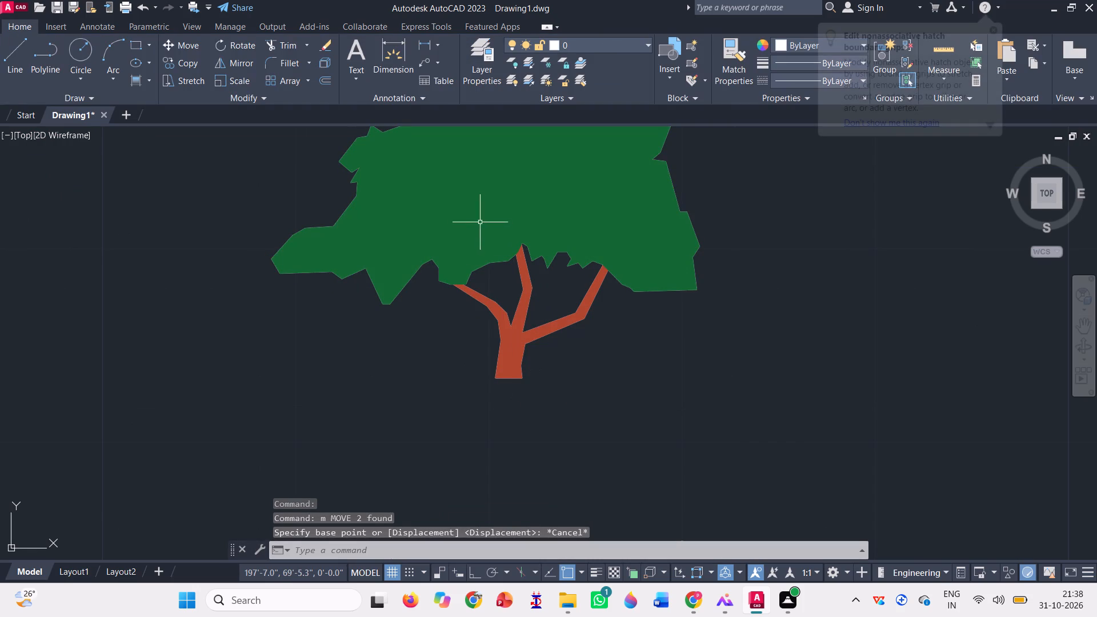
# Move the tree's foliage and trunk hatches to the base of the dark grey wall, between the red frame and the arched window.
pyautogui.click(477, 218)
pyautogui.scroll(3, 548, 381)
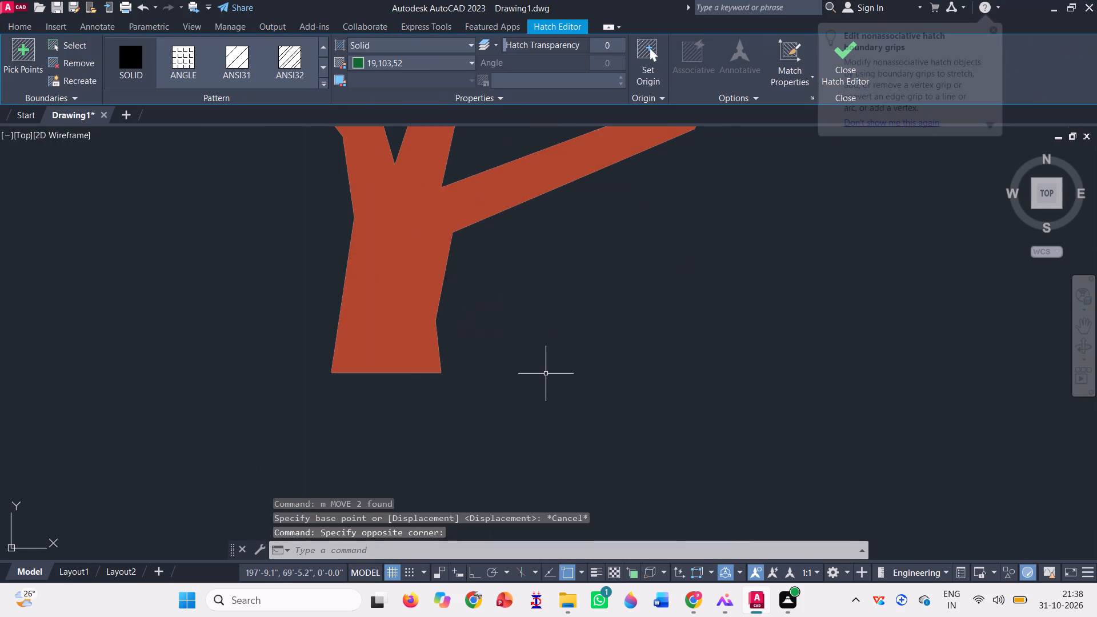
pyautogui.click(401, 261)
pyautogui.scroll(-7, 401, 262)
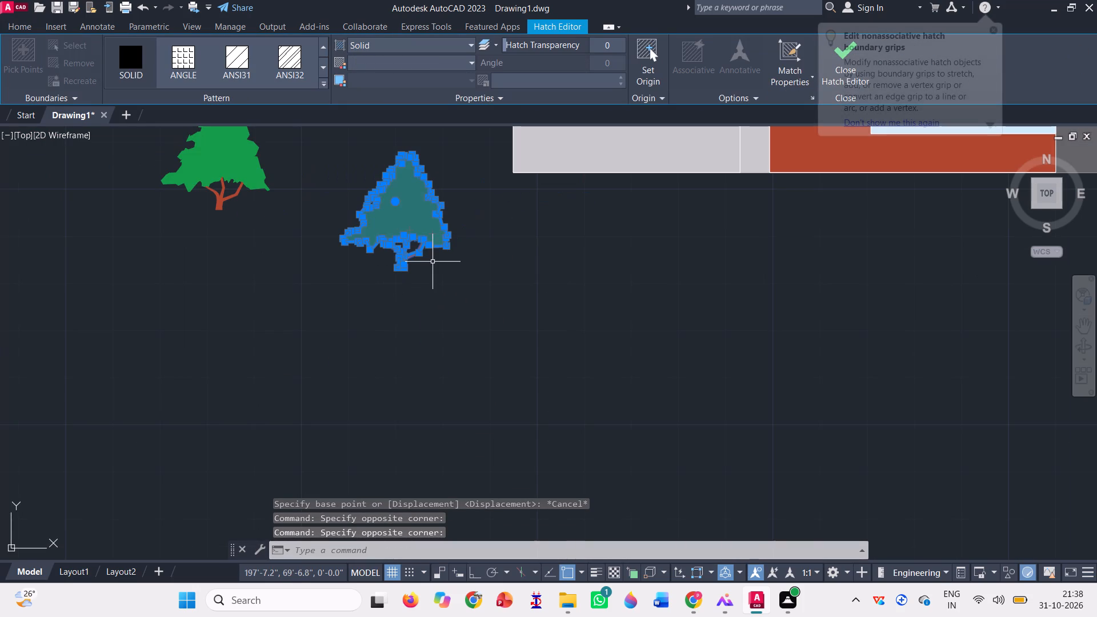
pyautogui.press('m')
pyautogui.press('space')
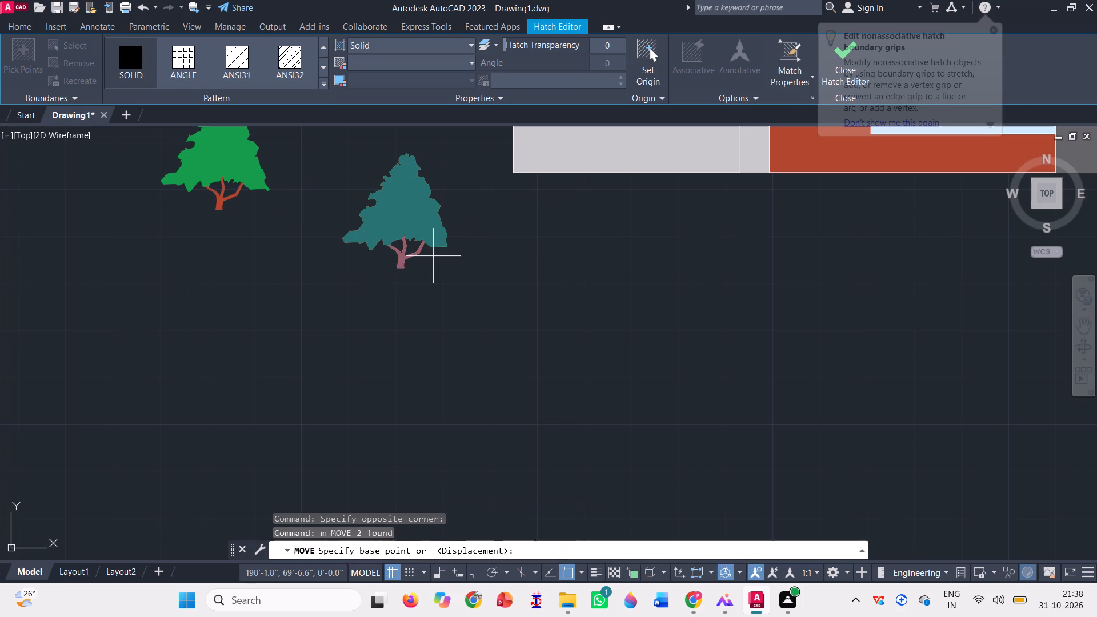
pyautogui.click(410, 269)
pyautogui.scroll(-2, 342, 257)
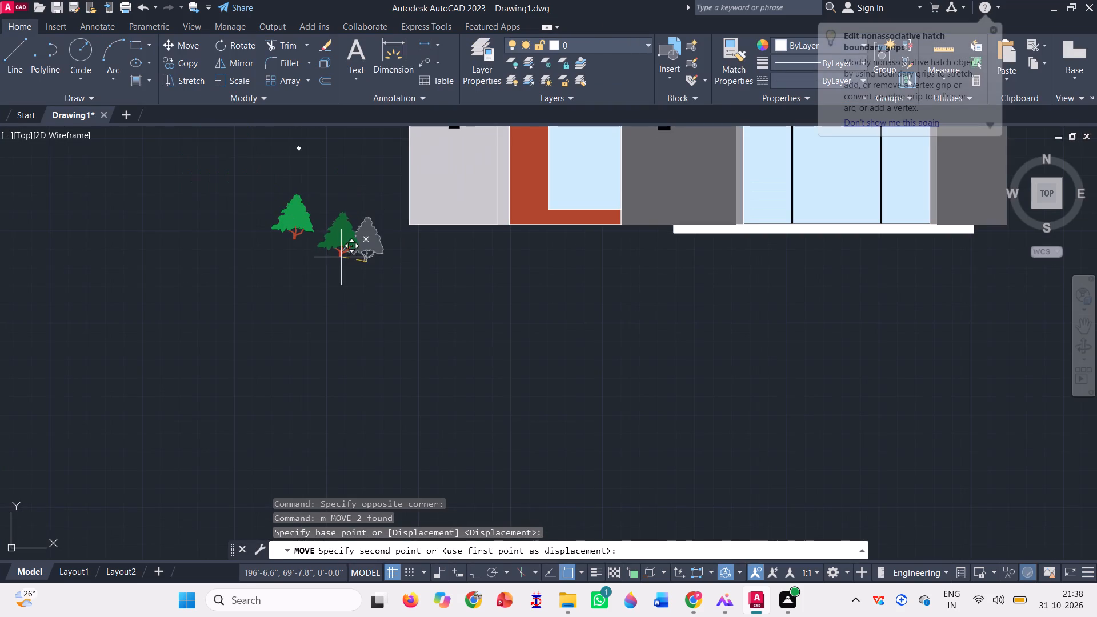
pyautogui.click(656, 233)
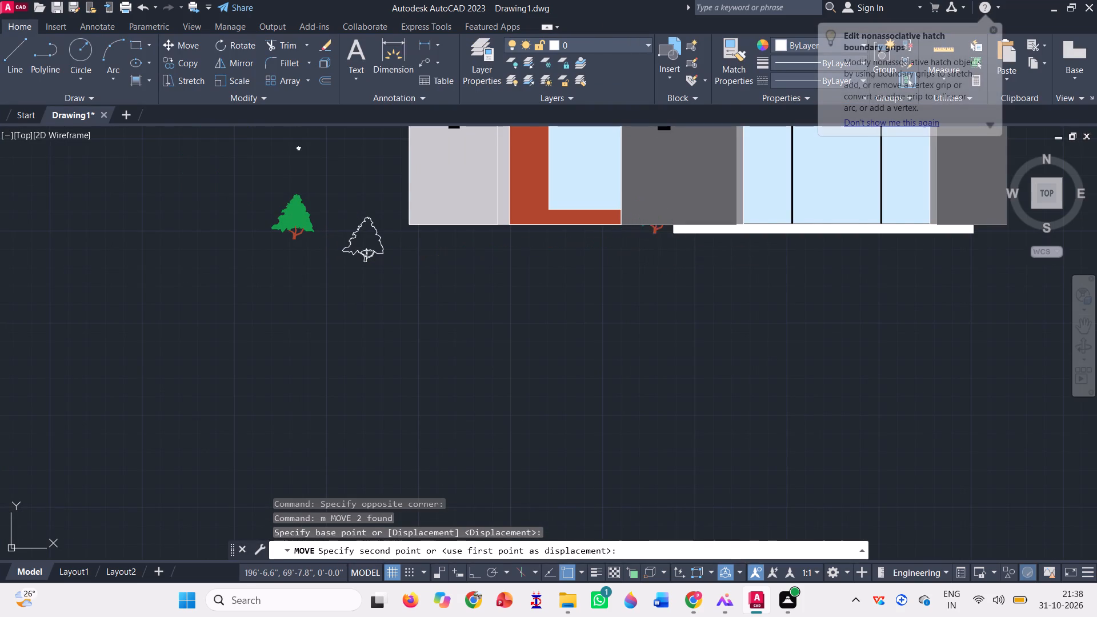
# Delete the trunk and foliage hatches placed at the base of the dark grey wall.
pyautogui.scroll(3, 659, 232)
pyautogui.click(647, 226)
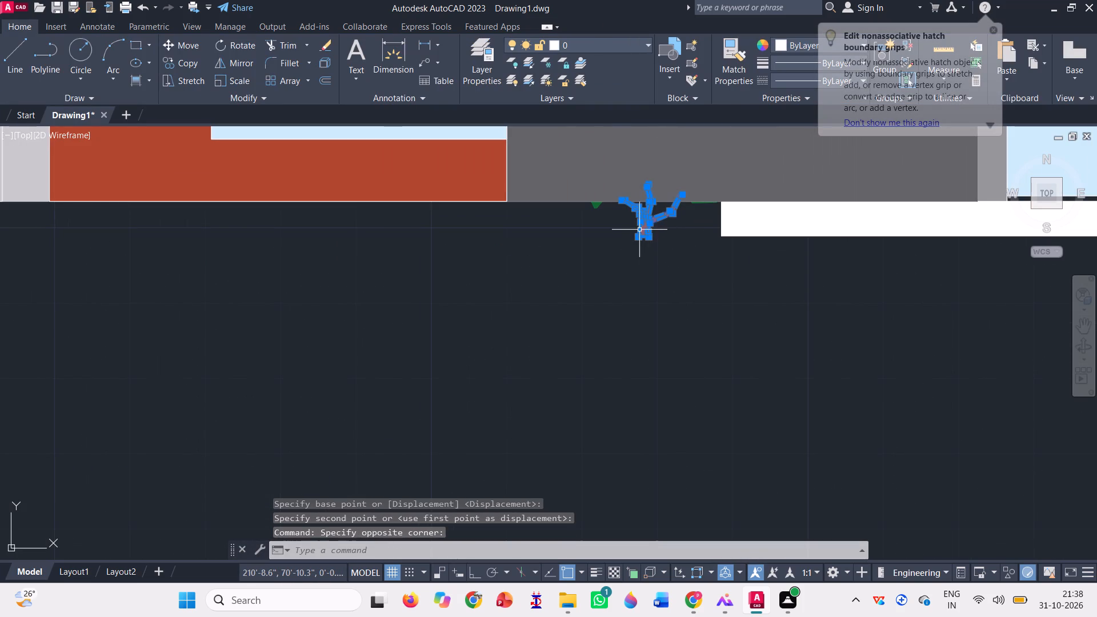
pyautogui.scroll(2, 588, 195)
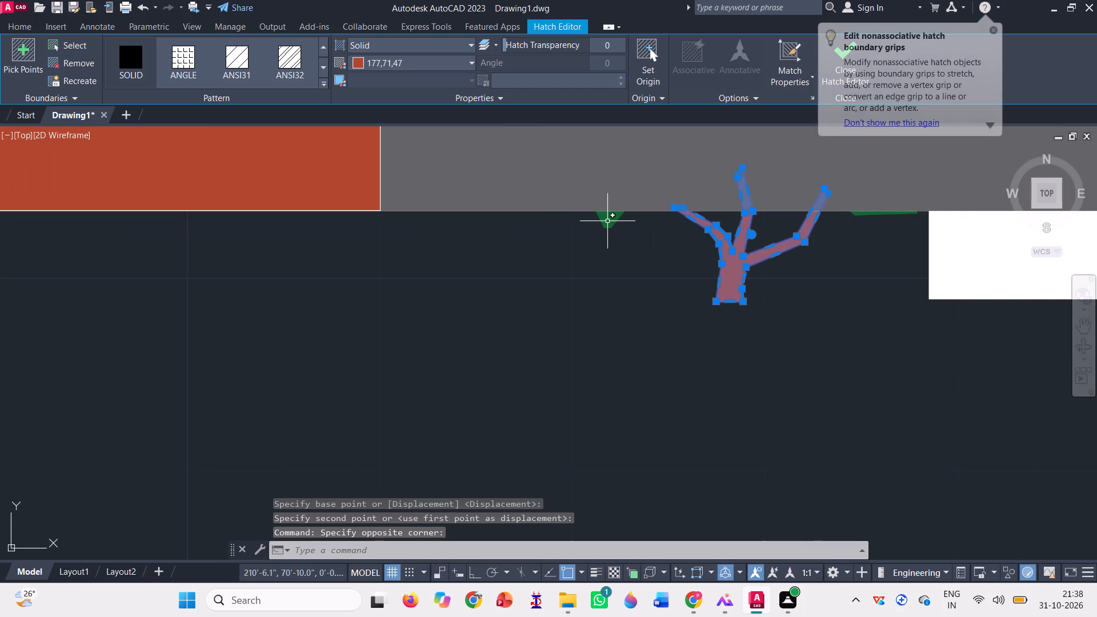
pyautogui.click(607, 221)
pyautogui.scroll(-2, 611, 227)
pyautogui.scroll(-2, 671, 258)
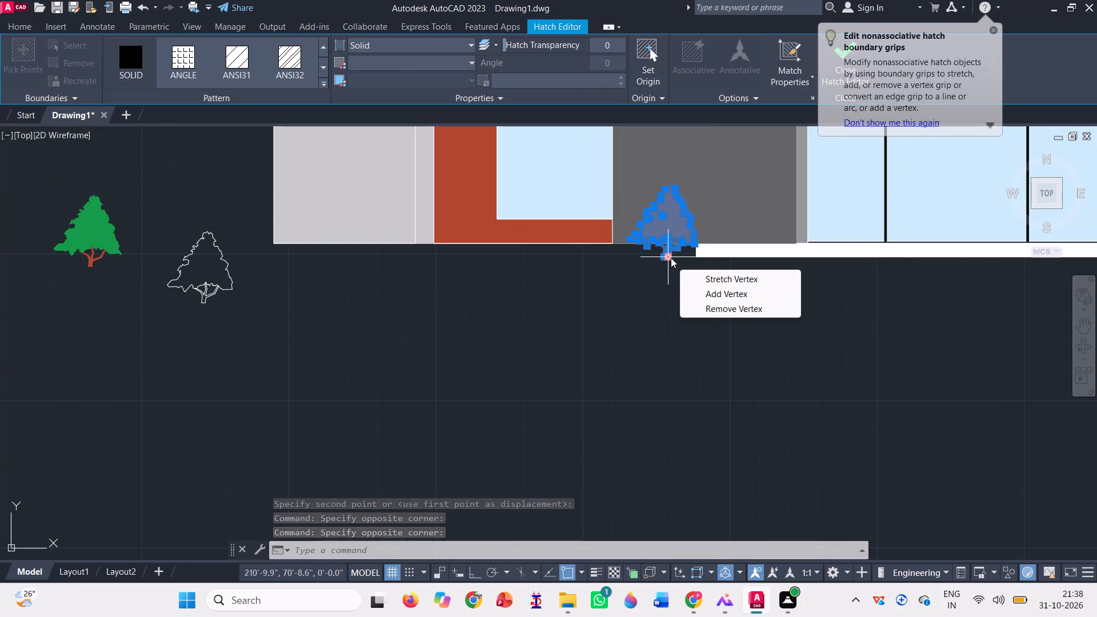
pyautogui.press('Delete')
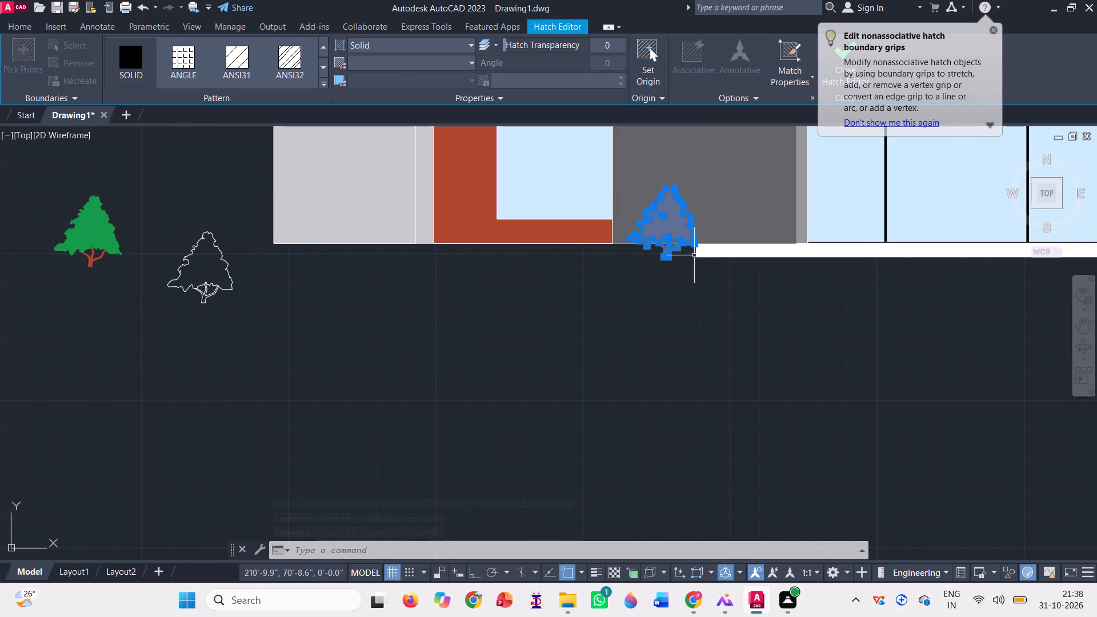
pyautogui.press('Delete')
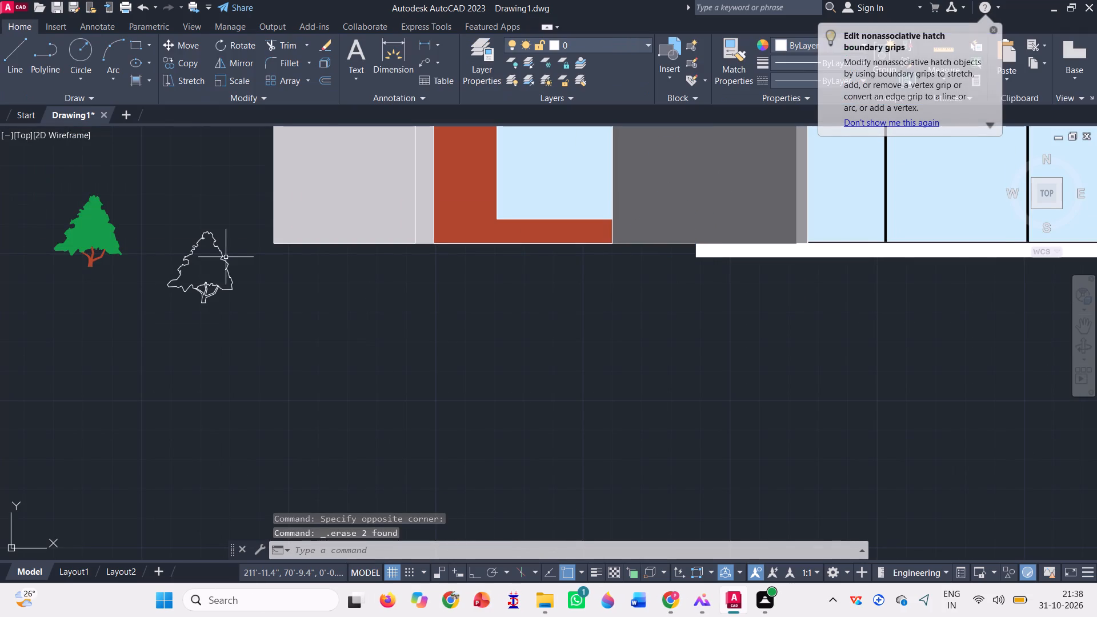
# Copy the unfilled tree outline to the base of the dark grey wall, between the red frame and the arched window.
pyautogui.scroll(1, 179, 254)
pyautogui.click(279, 339)
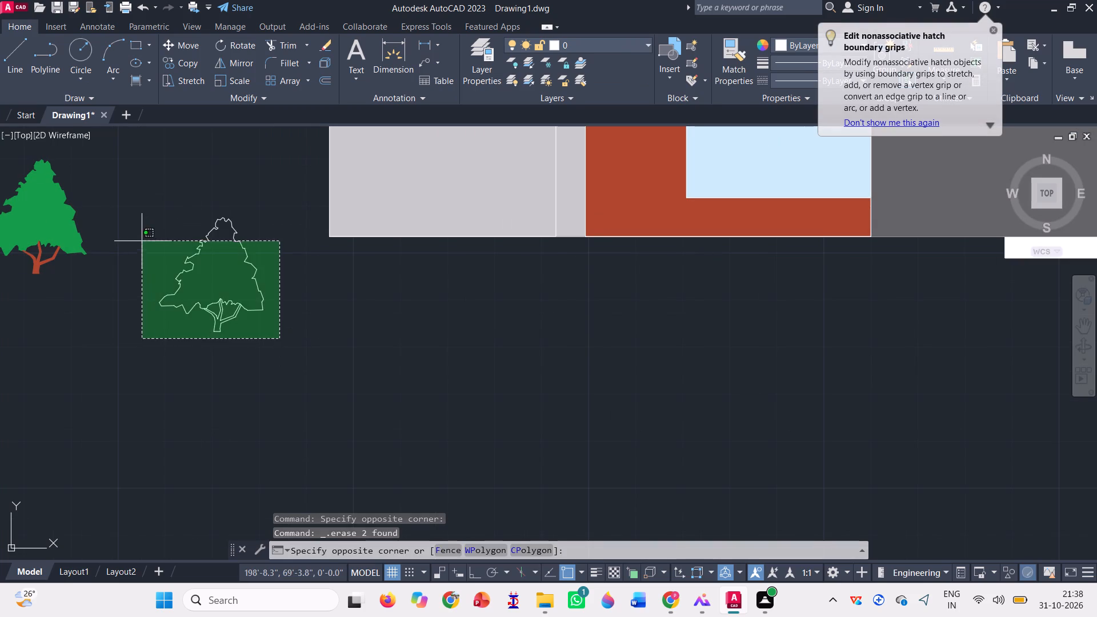
pyautogui.click(142, 239)
pyautogui.write('co')
pyautogui.press('space')
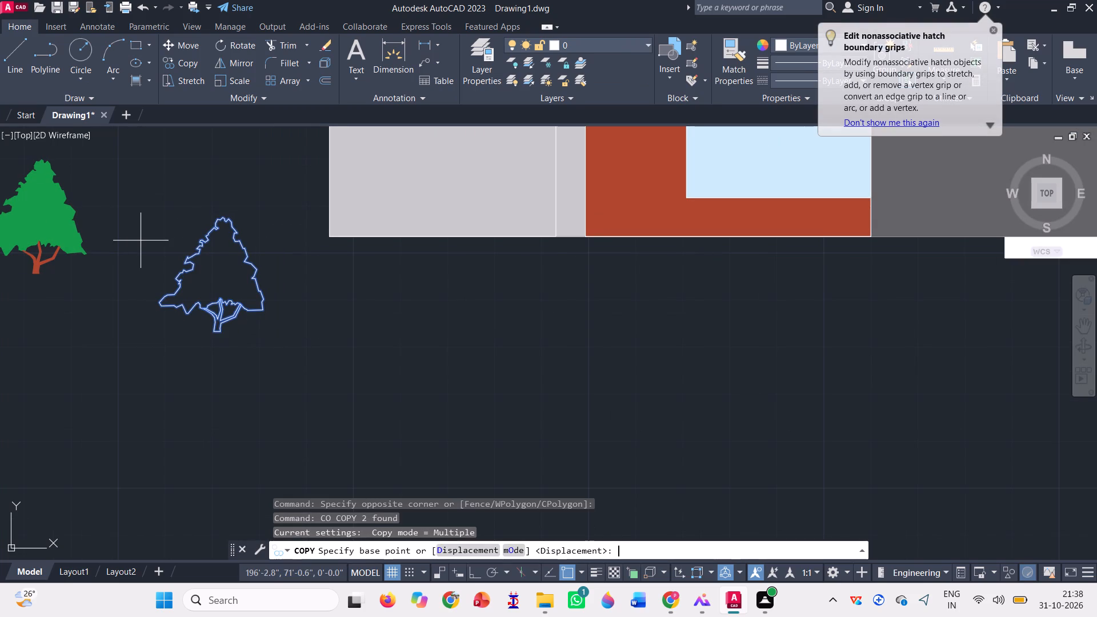
pyautogui.scroll(3, 223, 352)
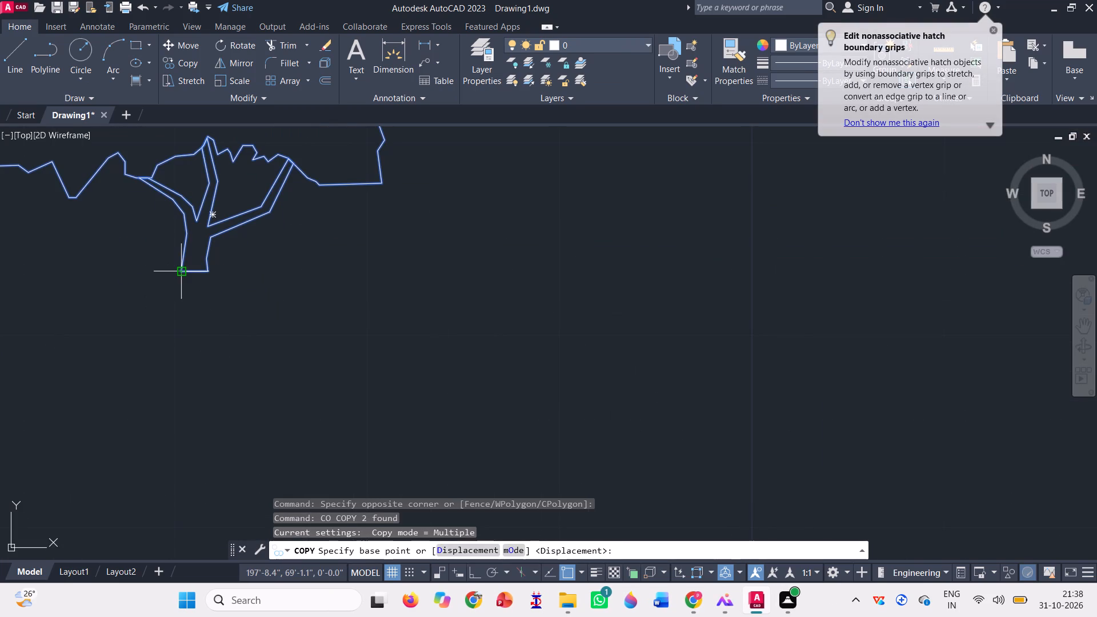
pyautogui.click(180, 271)
pyautogui.scroll(-3, 234, 337)
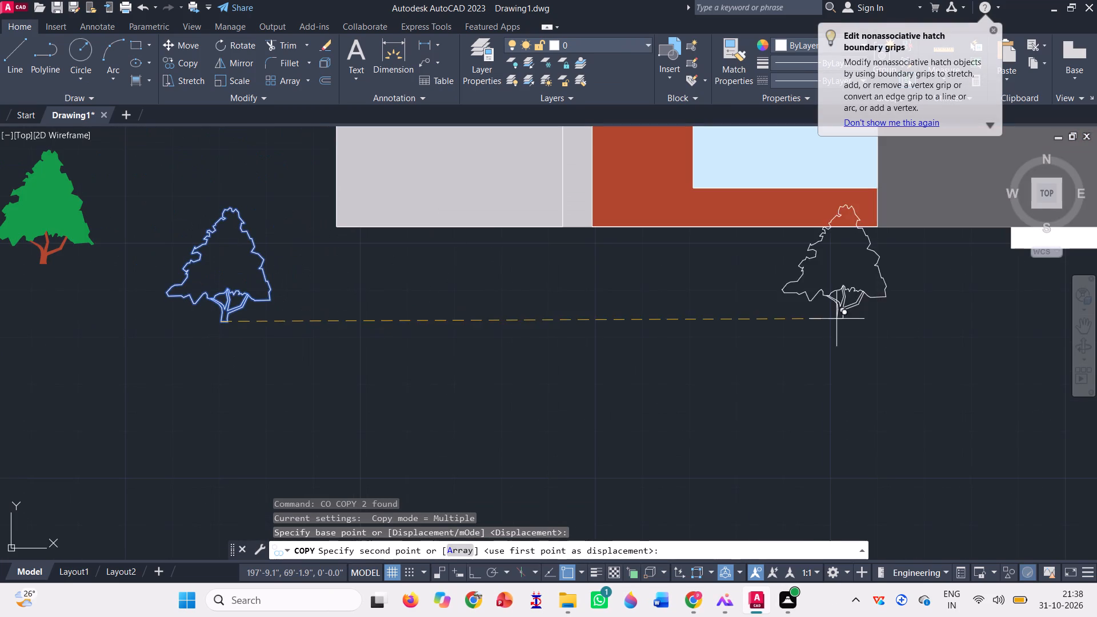
pyautogui.scroll(-2, 648, 331)
pyautogui.scroll(2, 772, 299)
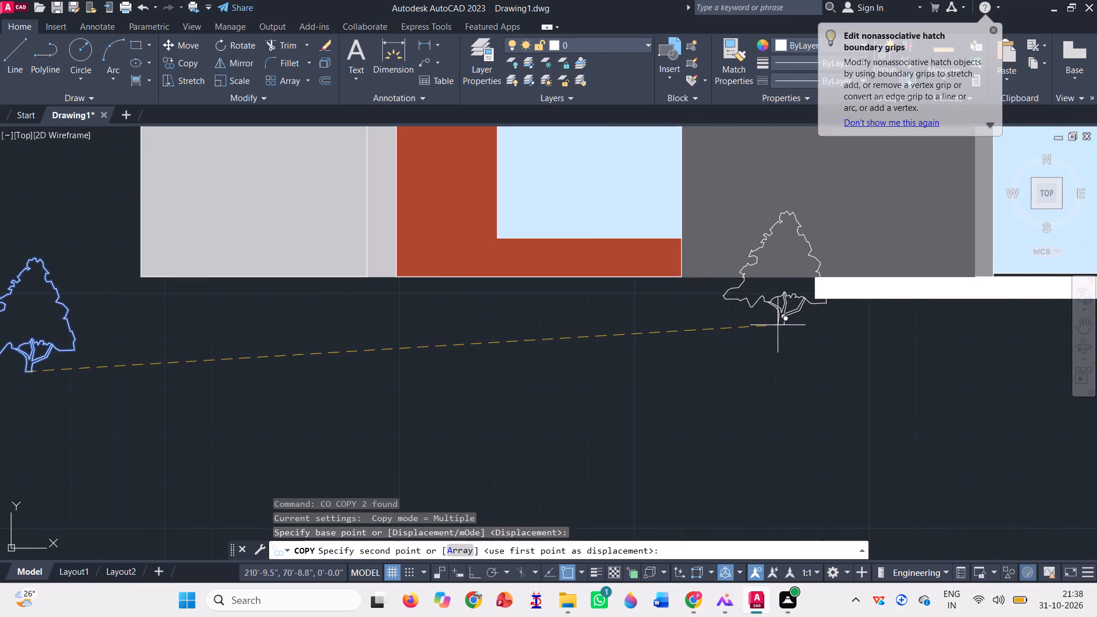
pyautogui.click(767, 327)
pyautogui.press('Escape')
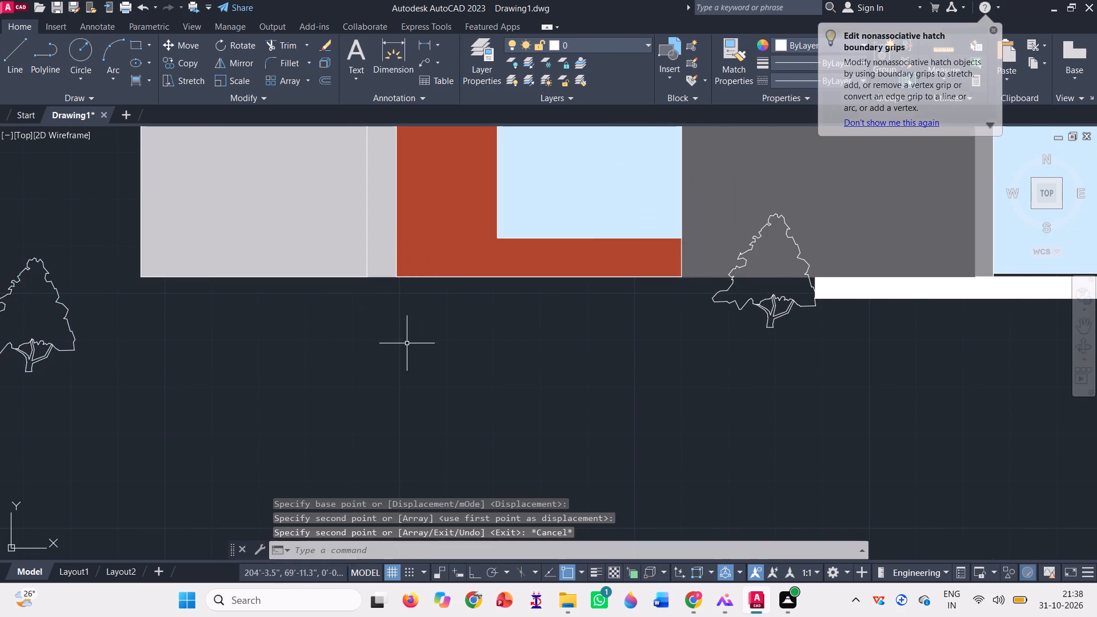
# Trim the dark grey wall hatch inside the copied tree's foliage outline.
pyautogui.scroll(-1, 289, 325)
pyautogui.click(271, 43)
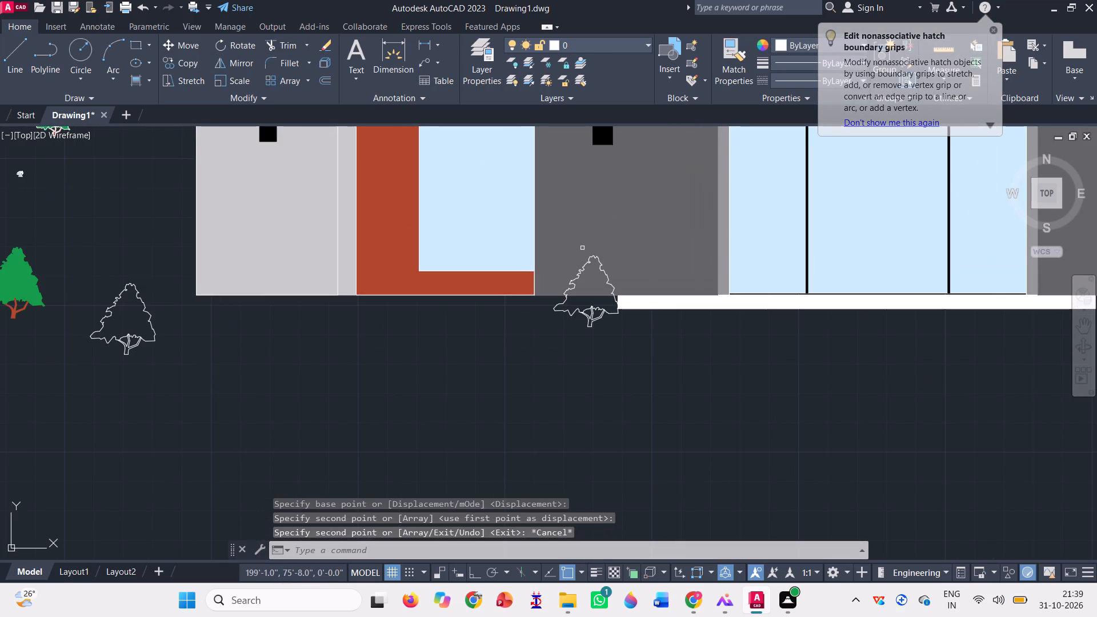
pyautogui.scroll(3, 603, 287)
pyautogui.click(573, 268)
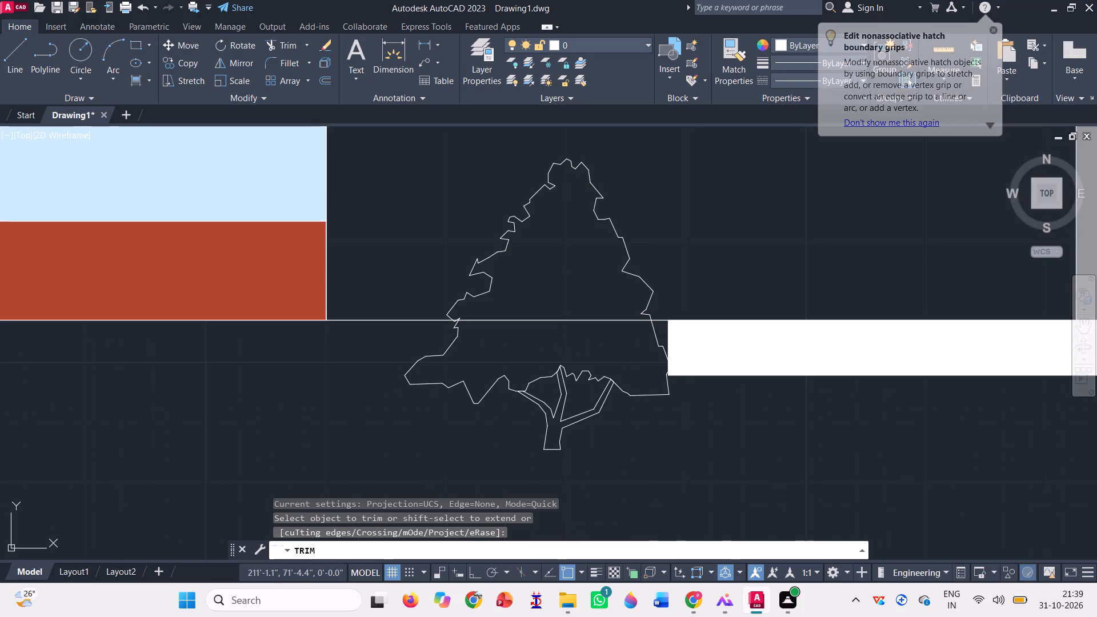
pyautogui.scroll(-3, 573, 268)
pyautogui.scroll(-2, 502, 299)
pyautogui.press('Escape')
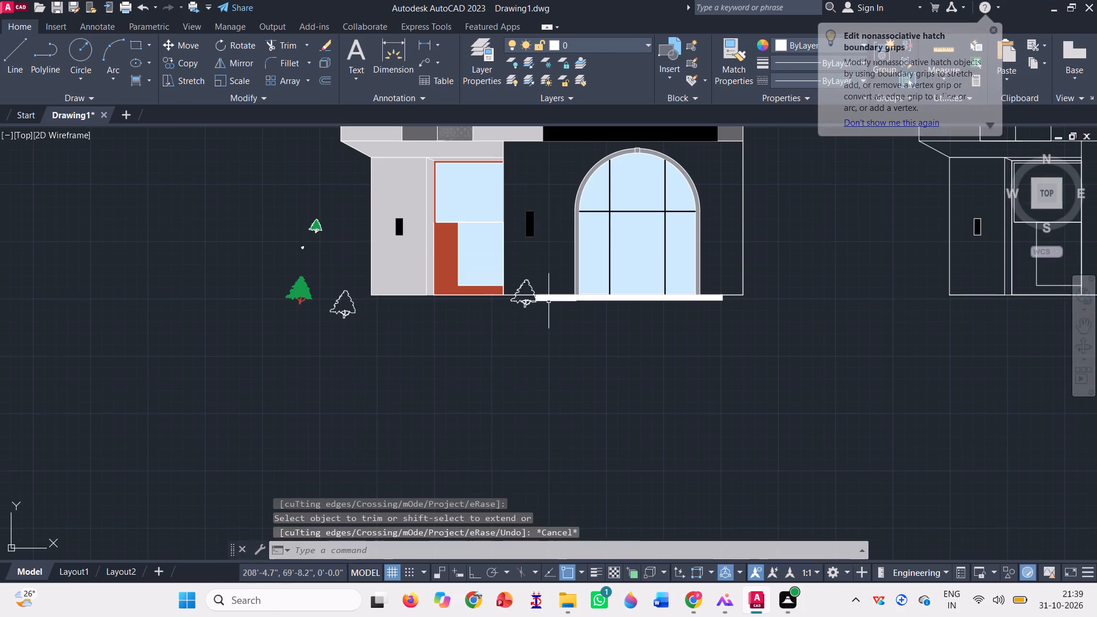
pyautogui.scroll(3, 548, 293)
pyautogui.scroll(-3, 379, 354)
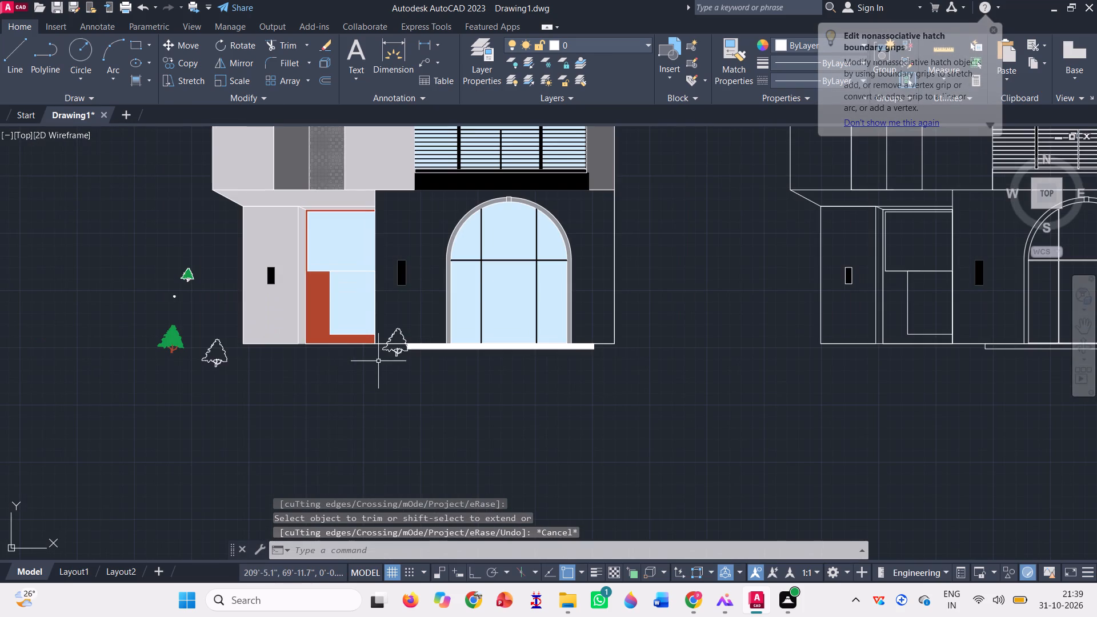
# Fill the ground-floor wall around the arched window and copied tree with a SOLID hatch in colour 99,100,102.
pyautogui.click(137, 82)
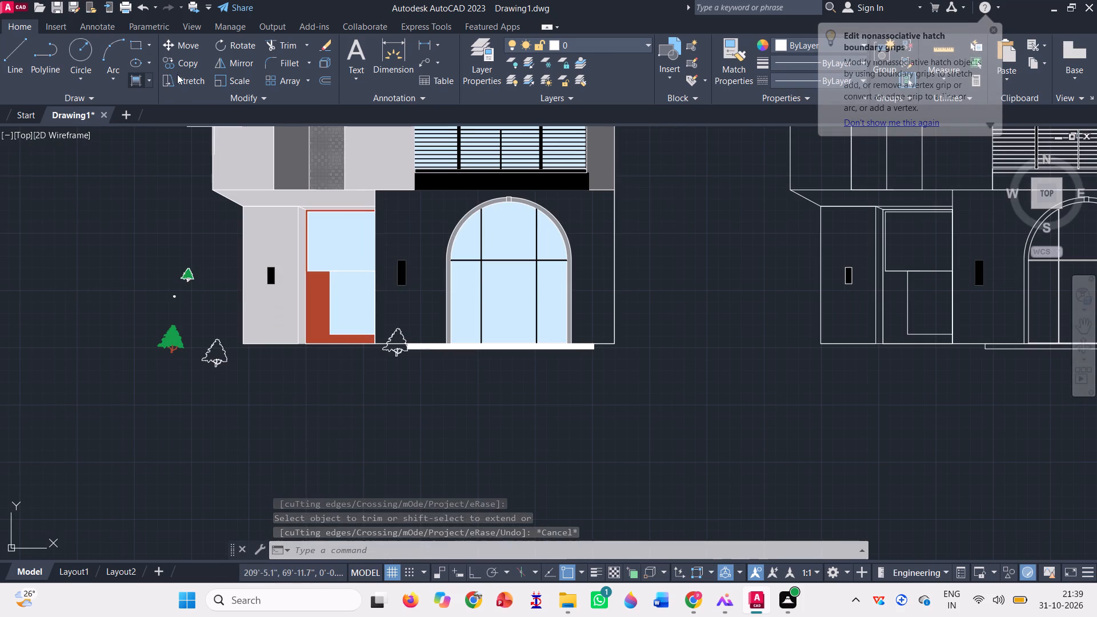
pyautogui.scroll(12, 213, 68)
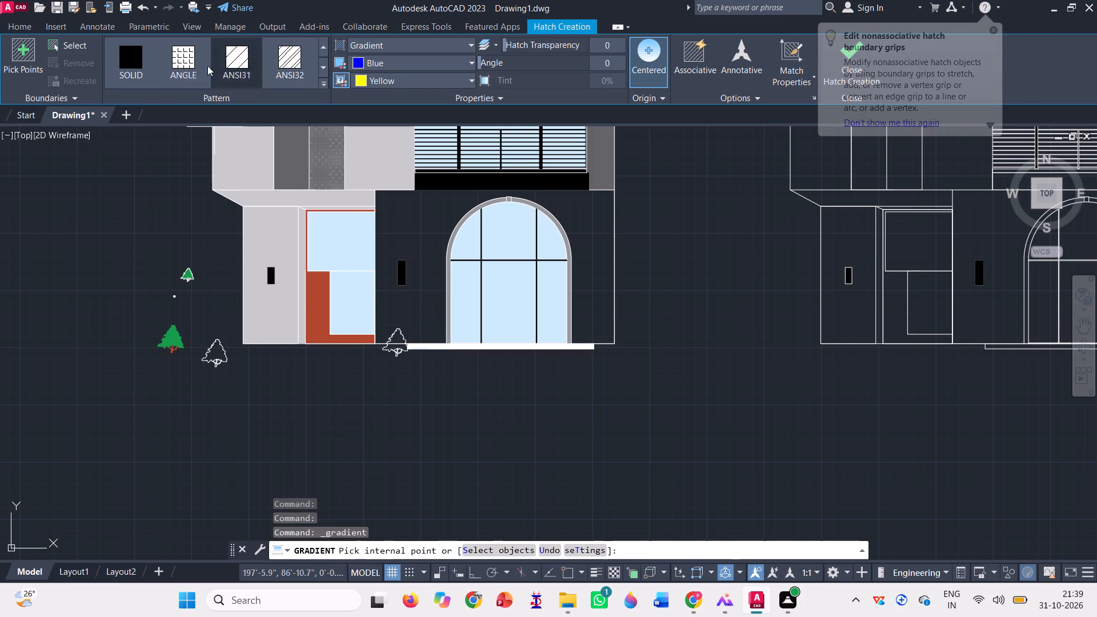
pyautogui.click(143, 60)
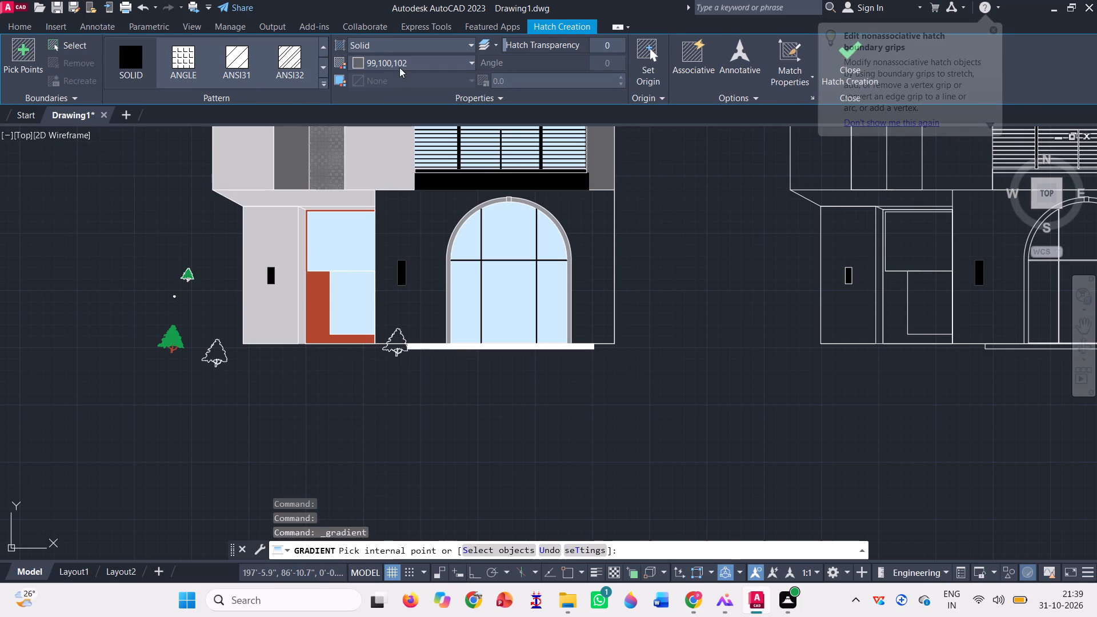
pyautogui.click(433, 225)
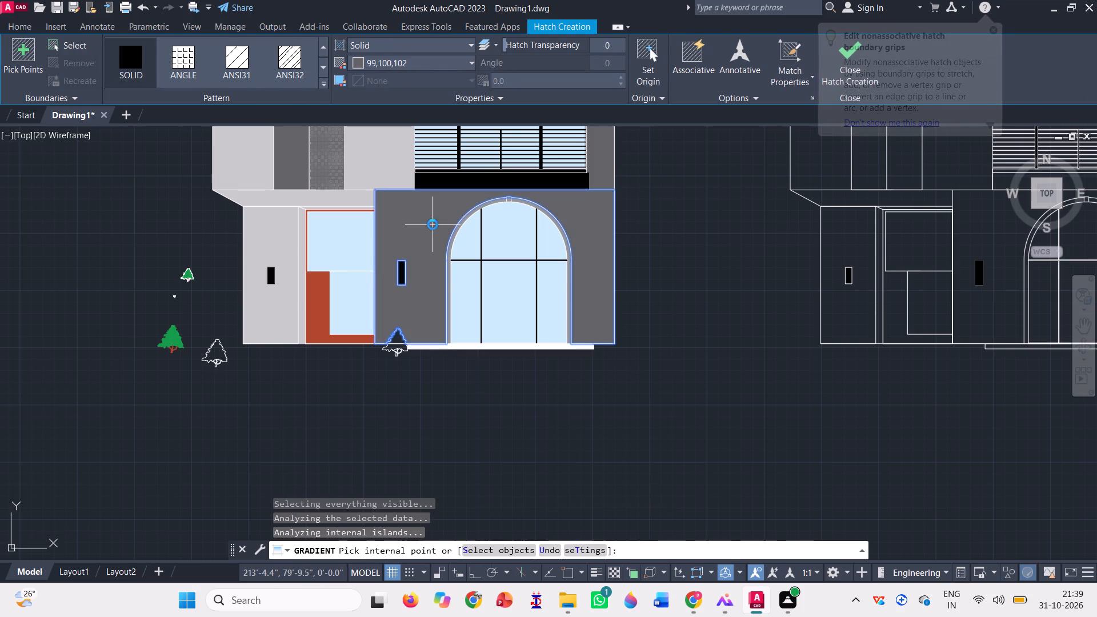
pyautogui.click(995, 34)
pyautogui.click(867, 66)
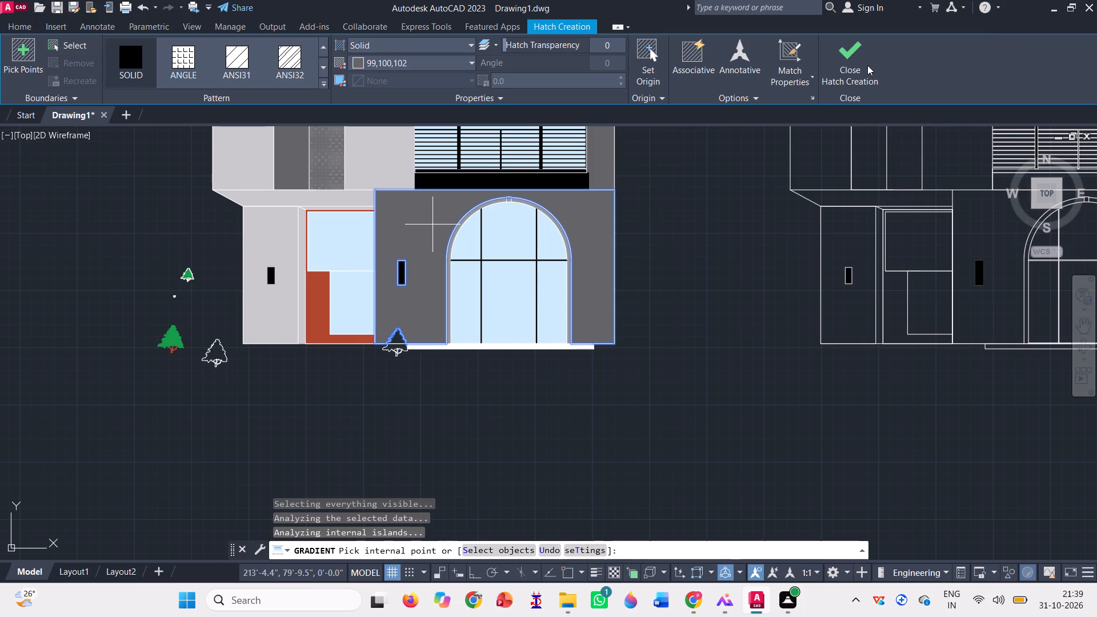
pyautogui.click(846, 54)
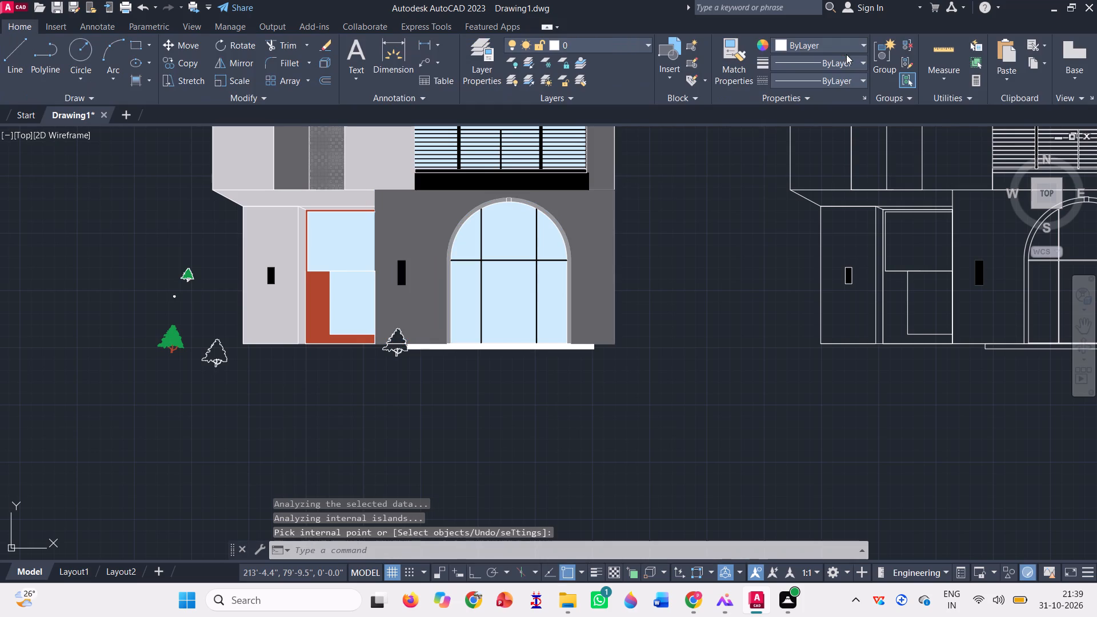
# Trim the wall's base line where it crosses the copied tree's foliage.
pyautogui.scroll(3, 410, 324)
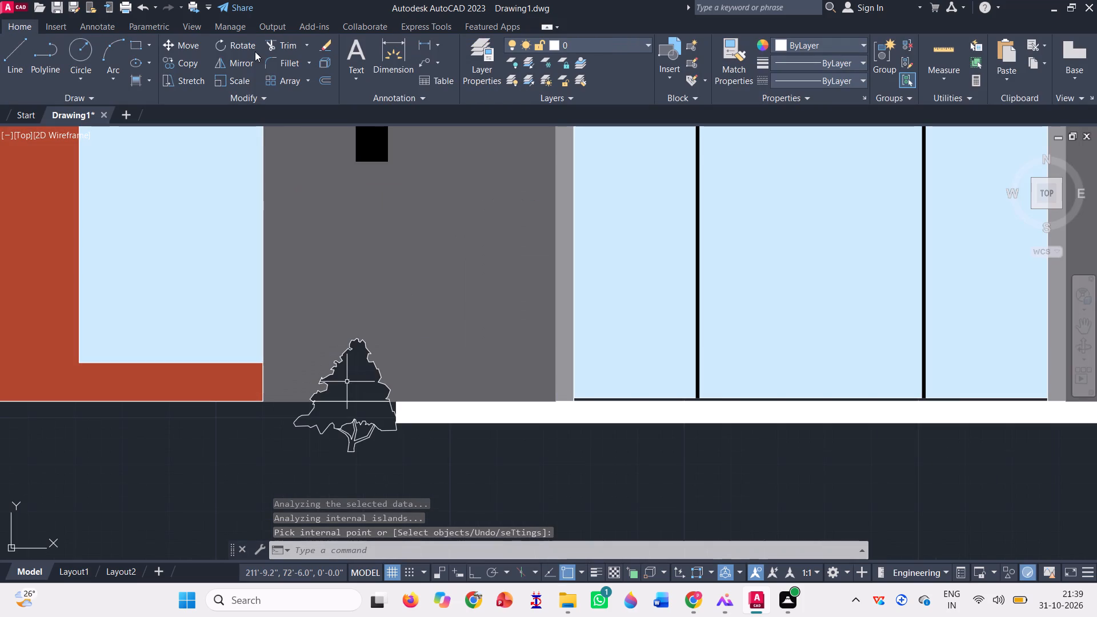
pyautogui.click(281, 47)
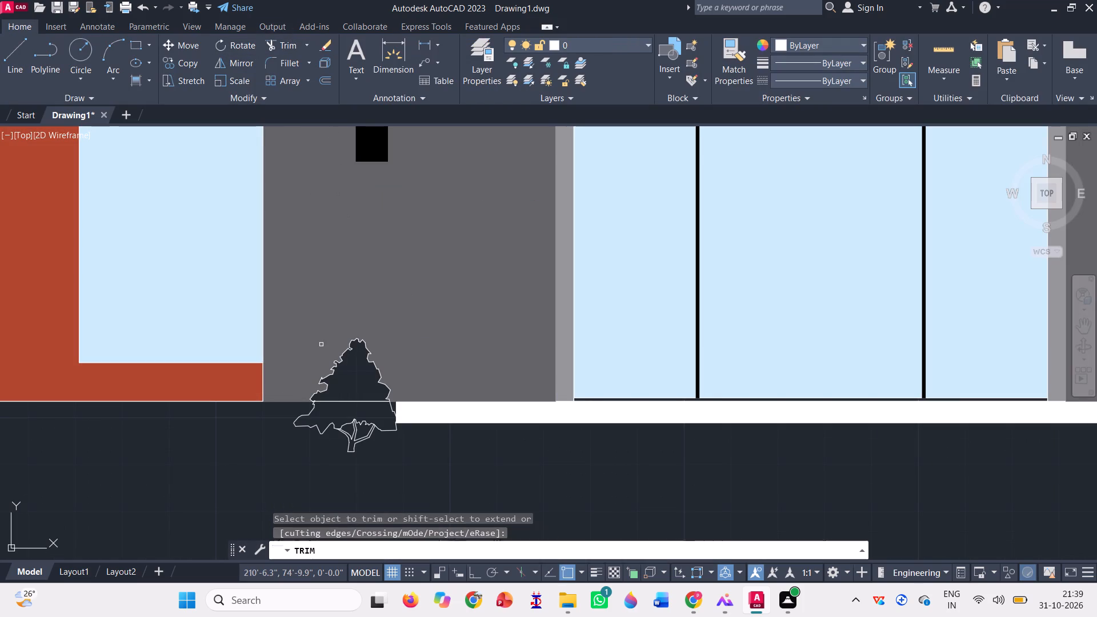
pyautogui.click(346, 407)
pyautogui.click(352, 394)
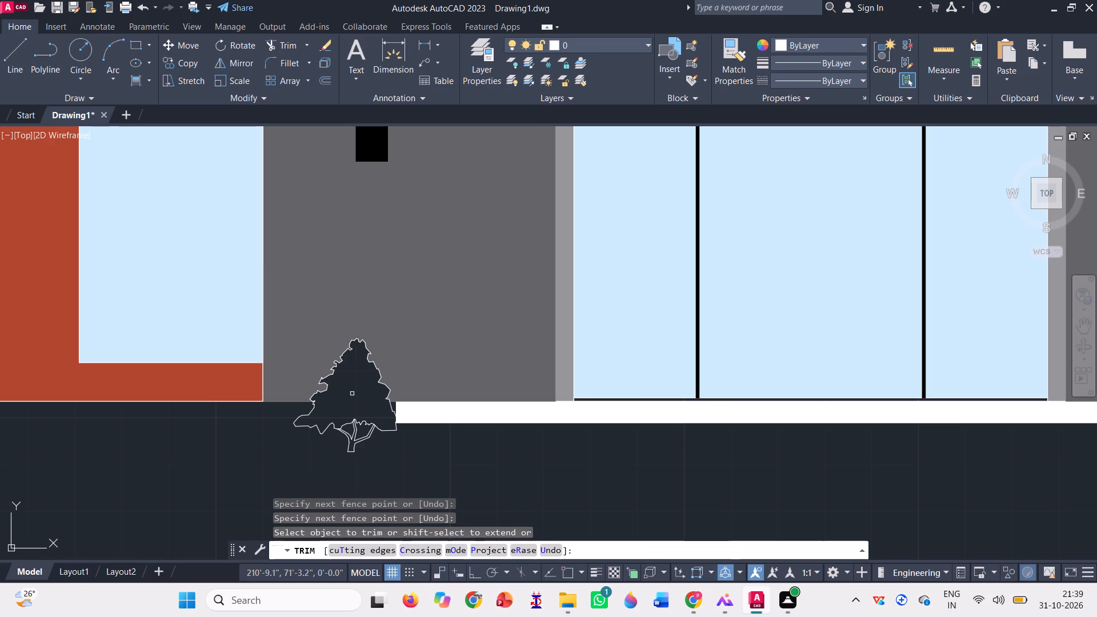
pyautogui.press('Escape')
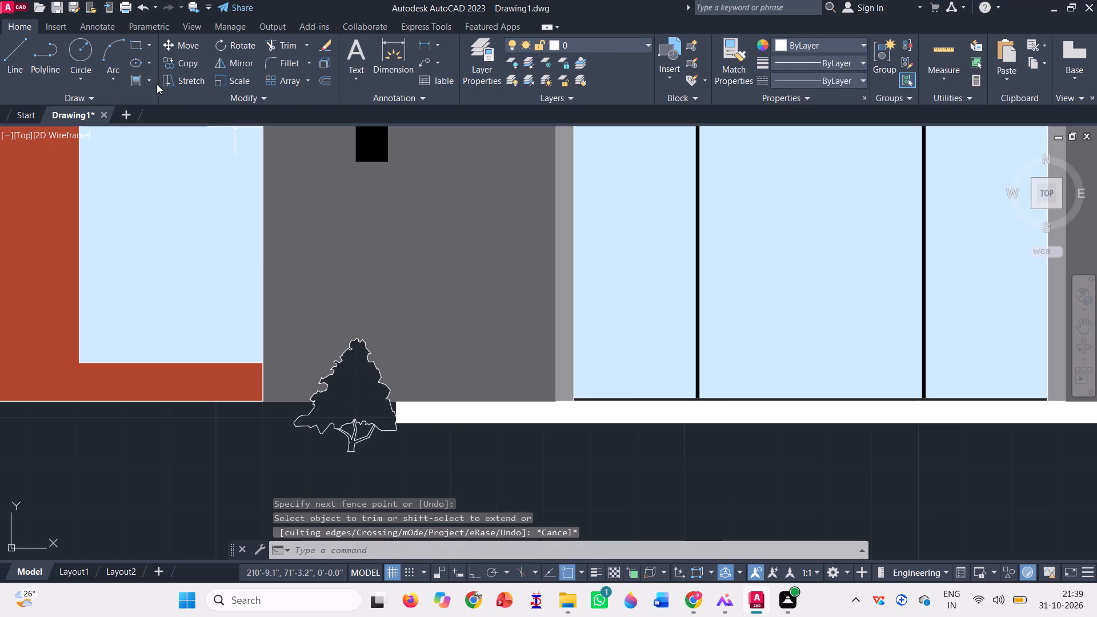
# Fill the copied tree's foliage with a SOLID hatch in green 19,155,72.
pyautogui.scroll(-2, 396, 183)
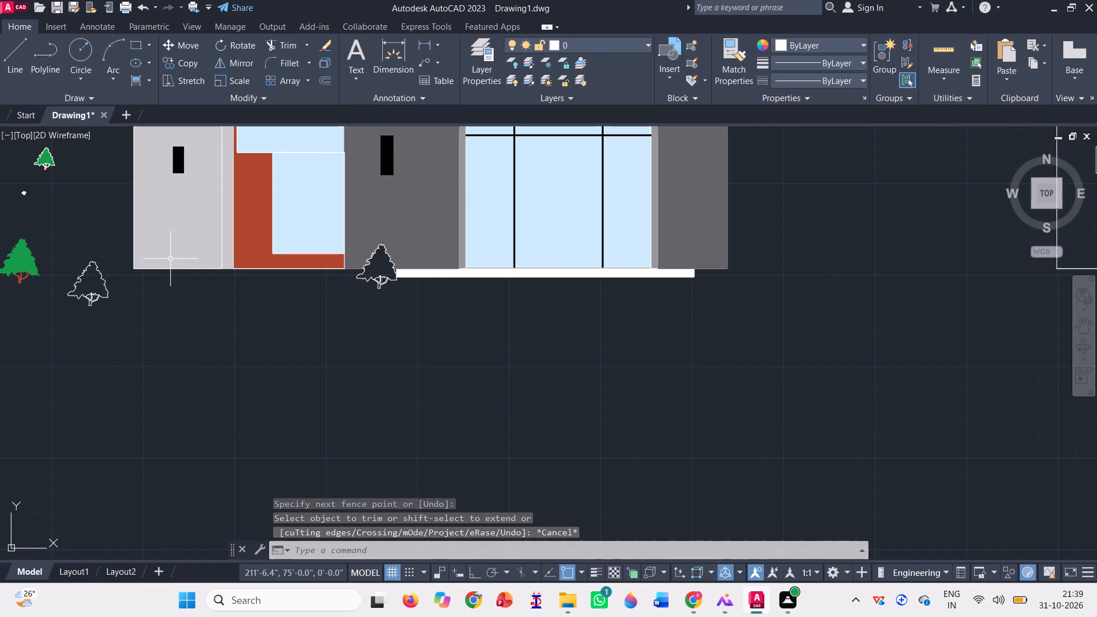
pyautogui.click(139, 81)
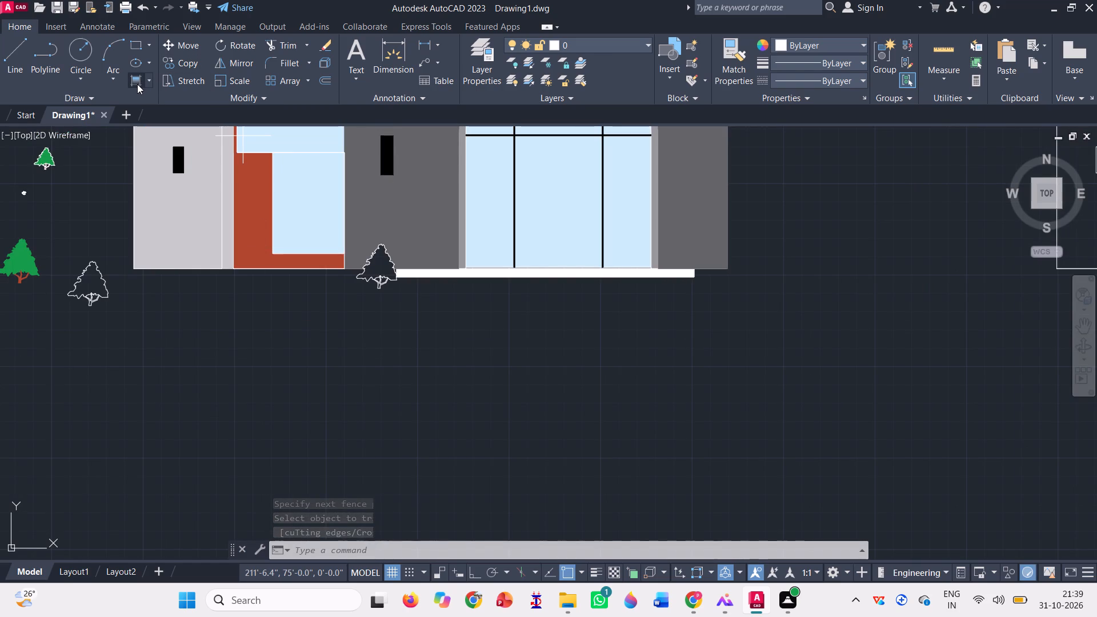
pyautogui.scroll(12, 155, 75)
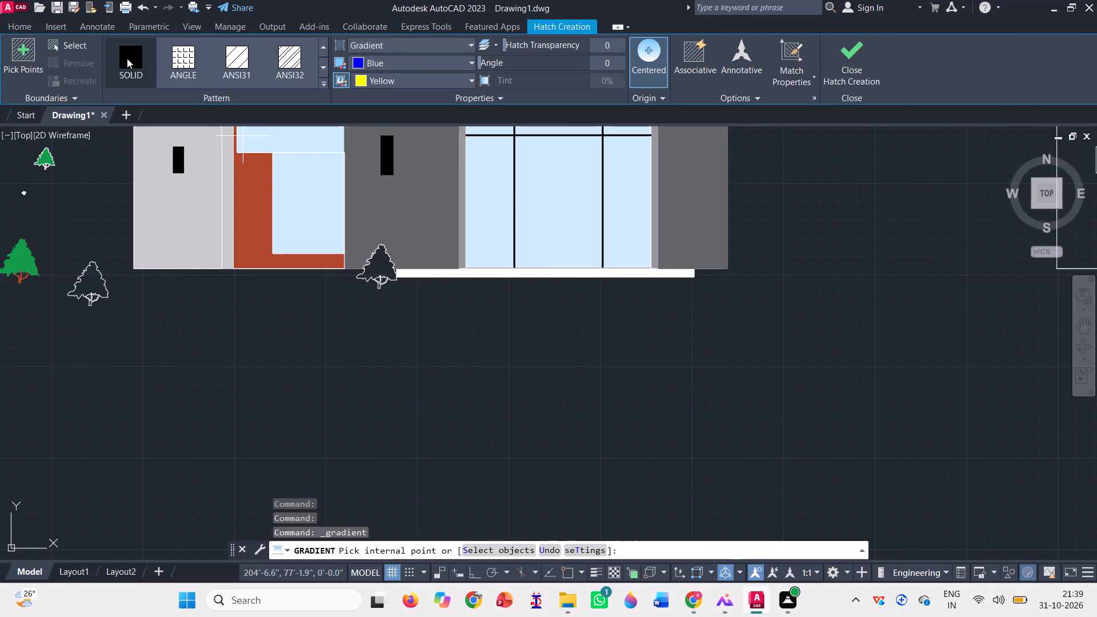
pyautogui.click(122, 55)
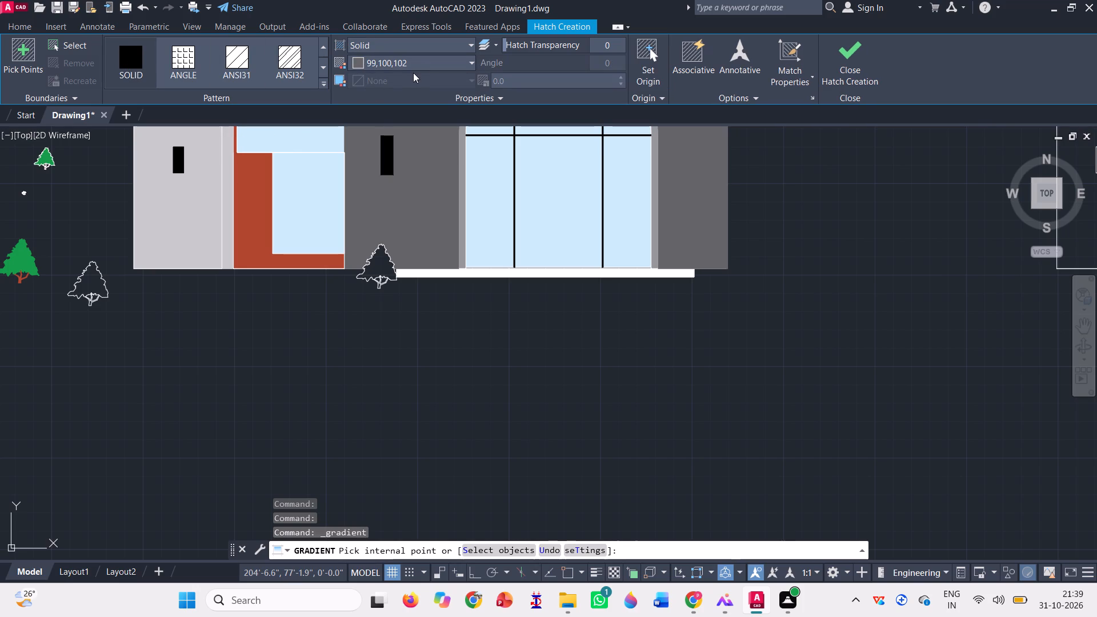
pyautogui.click(421, 63)
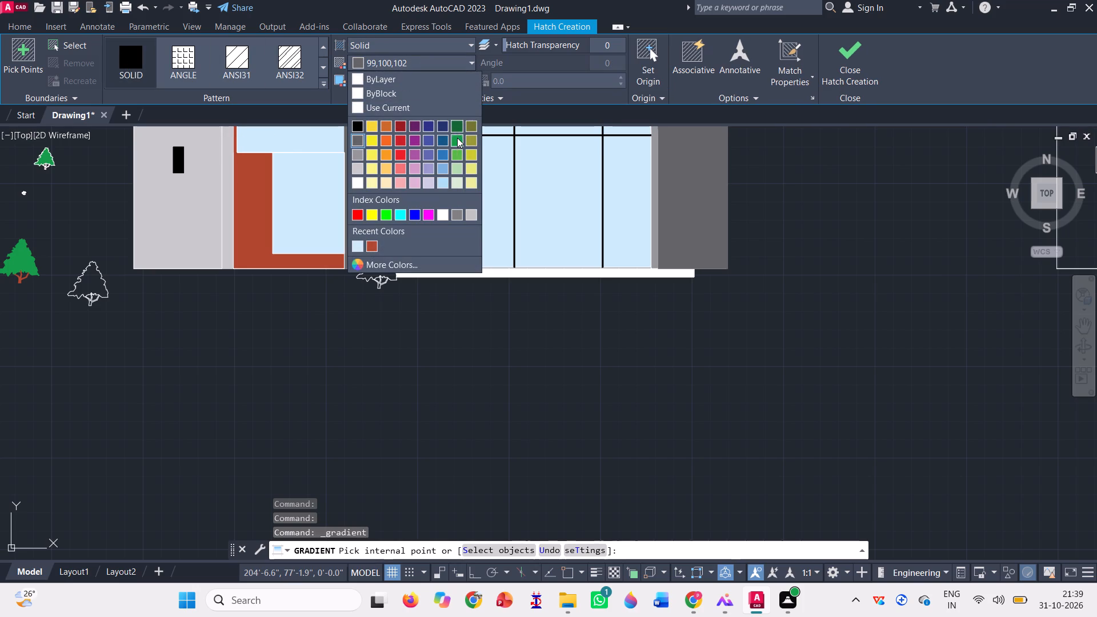
pyautogui.click(457, 138)
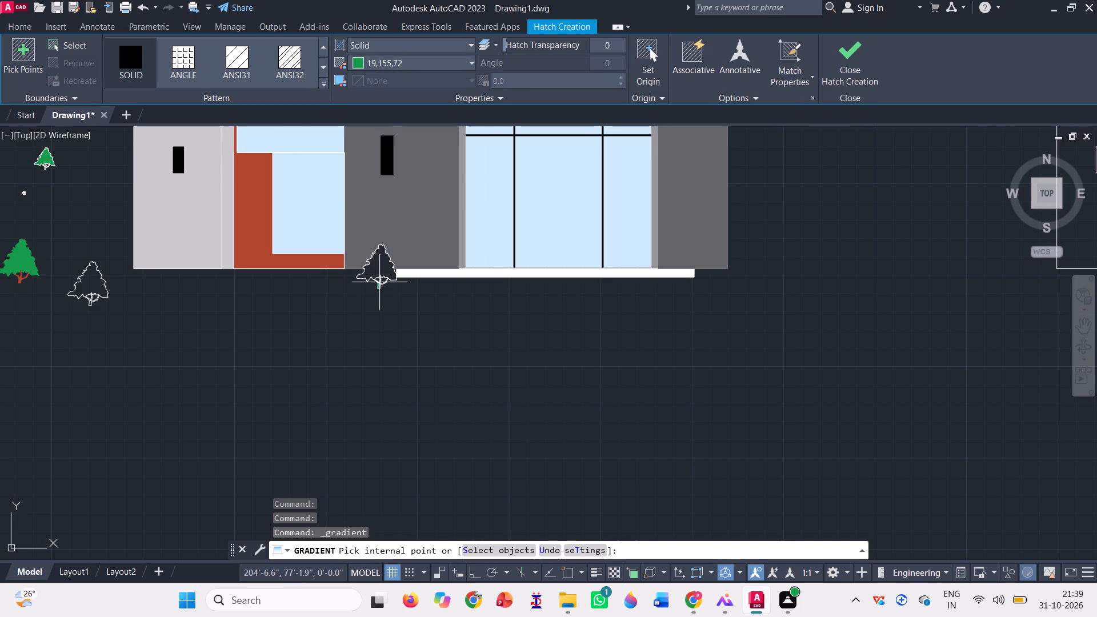
pyautogui.click(378, 269)
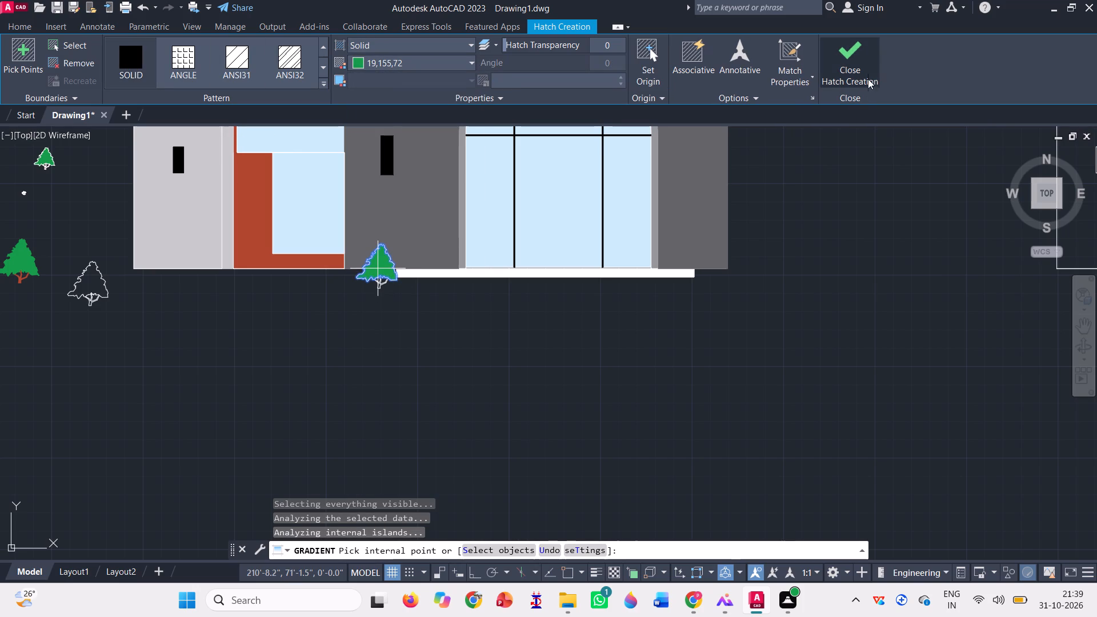
pyautogui.click(867, 67)
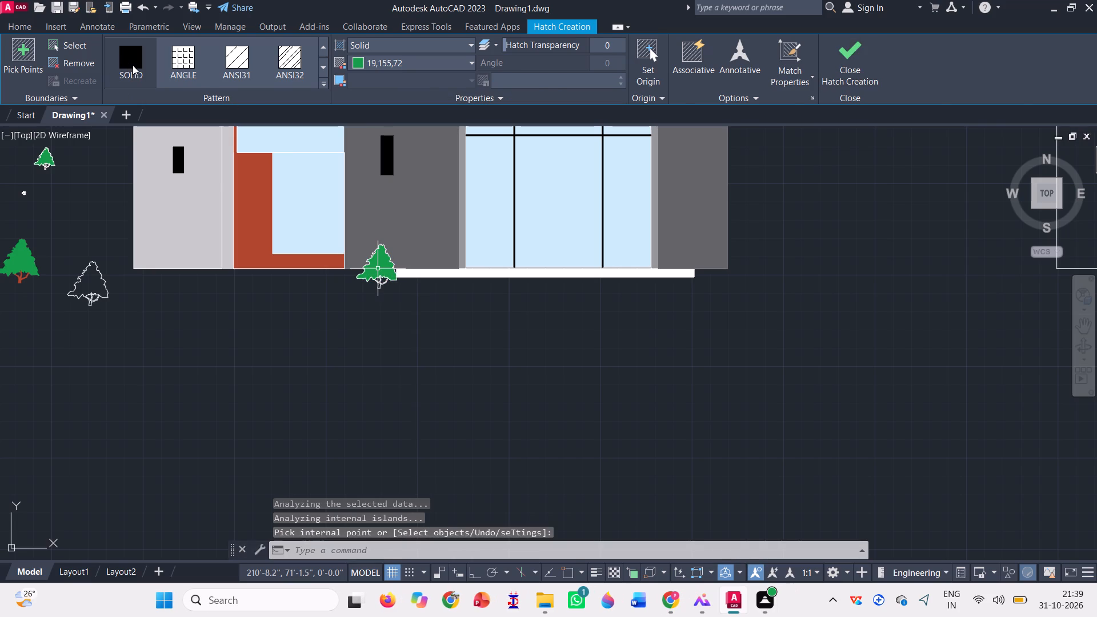
# Fill the trunk of the copied tree beside the arched window's step with a SOLID hatch in red-brown 177,71,47.
pyautogui.click(133, 77)
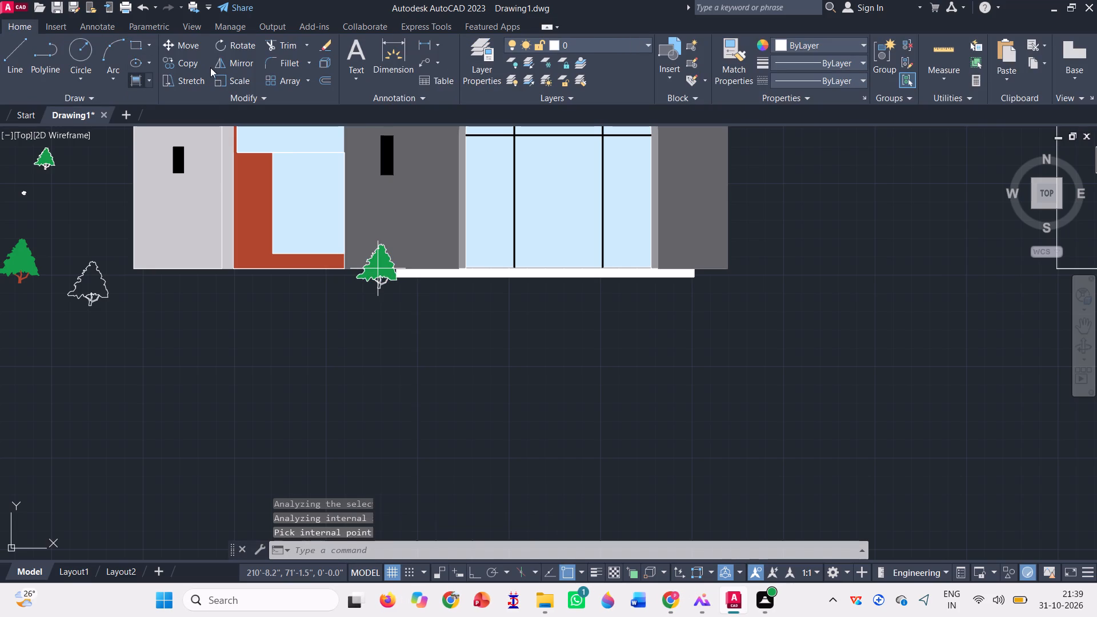
pyautogui.scroll(3, 217, 65)
pyautogui.scroll(12, 151, 67)
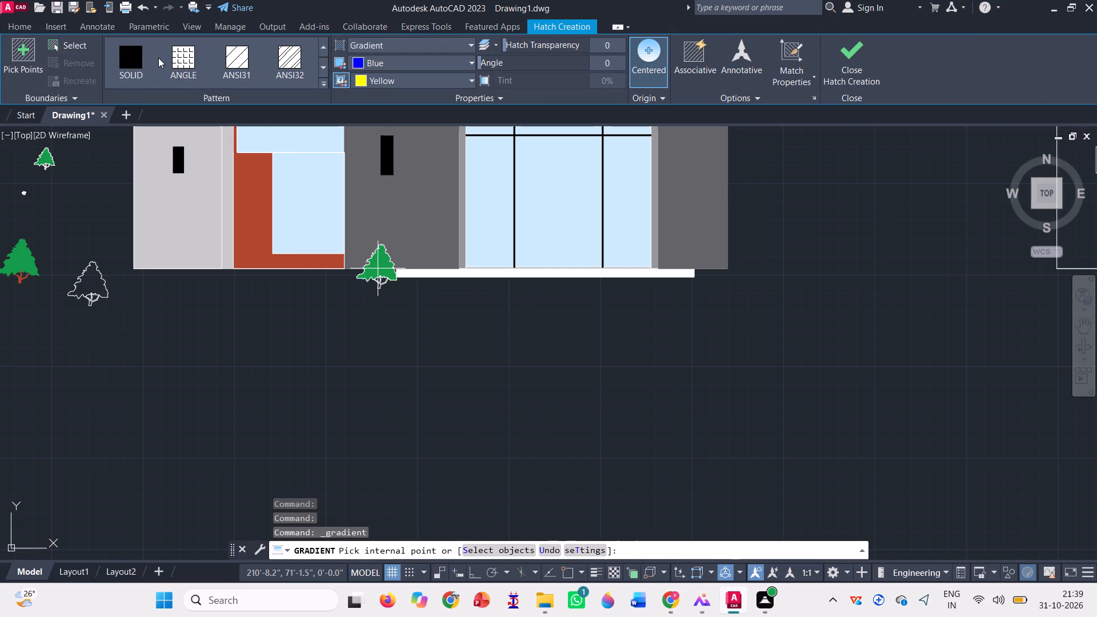
pyautogui.click(130, 49)
pyautogui.click(418, 64)
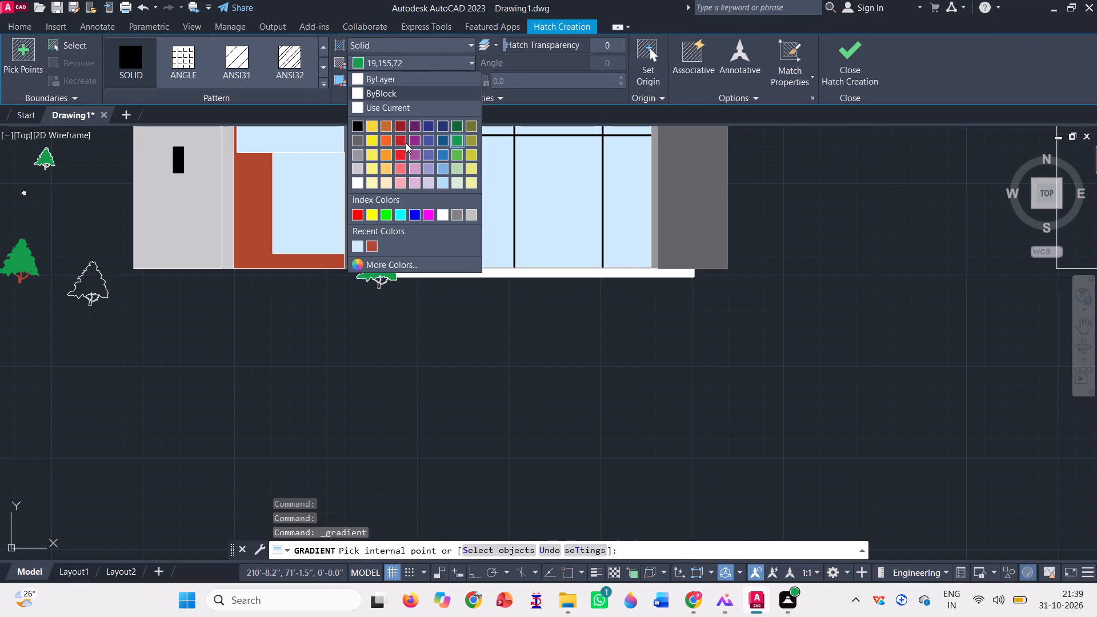
pyautogui.click(376, 244)
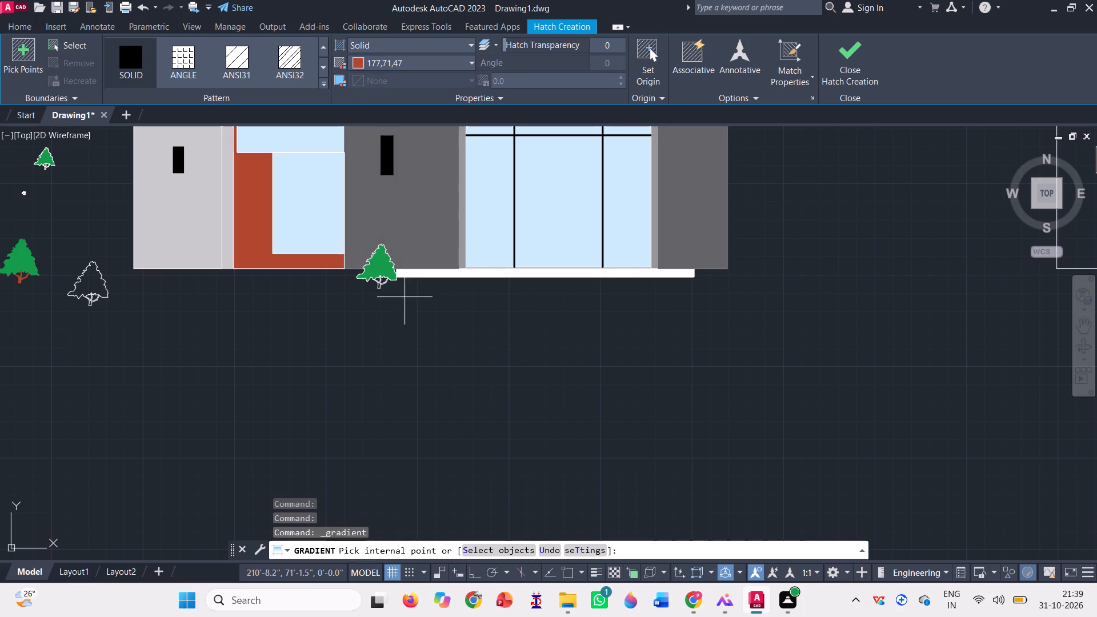
pyautogui.scroll(3, 405, 296)
pyautogui.scroll(3, 347, 253)
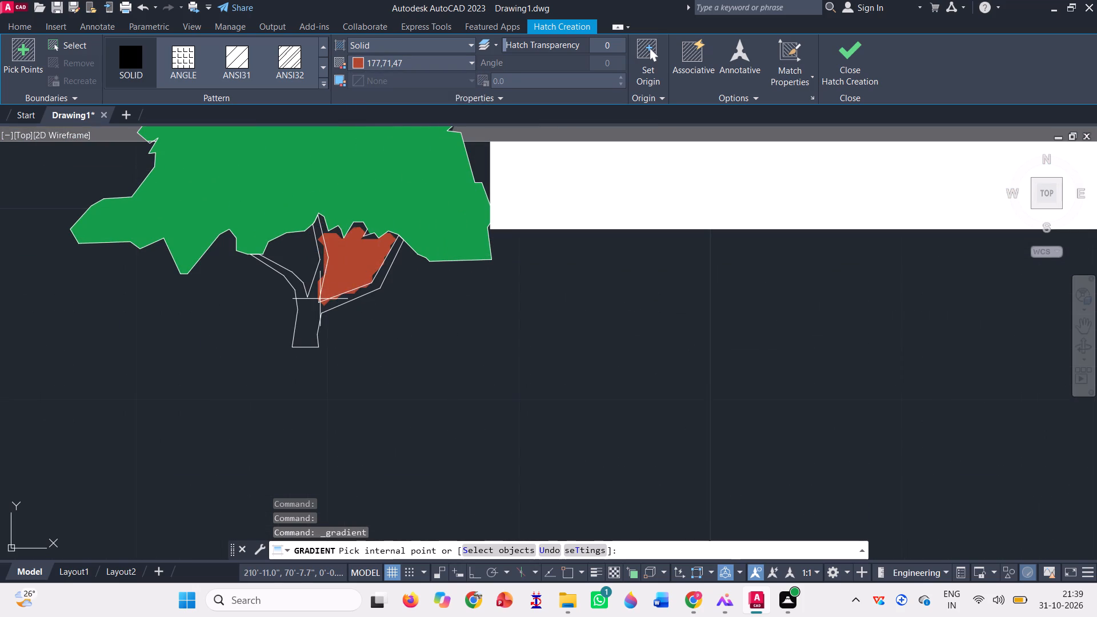
pyautogui.click(315, 304)
pyautogui.scroll(-3, 342, 302)
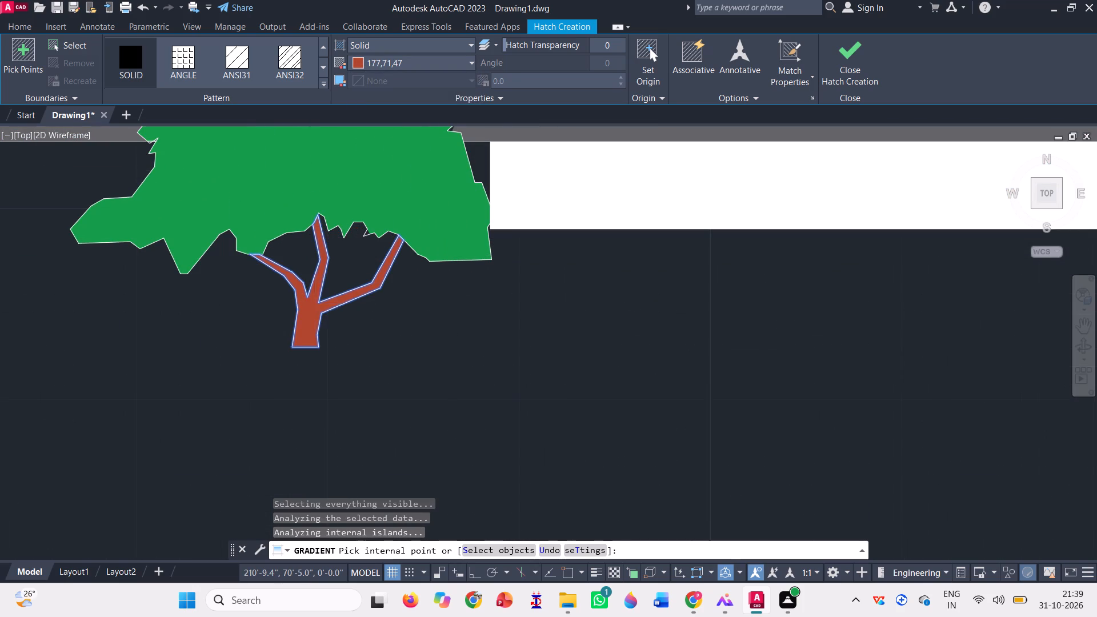
pyautogui.scroll(-7, 393, 296)
pyautogui.scroll(-2, 479, 308)
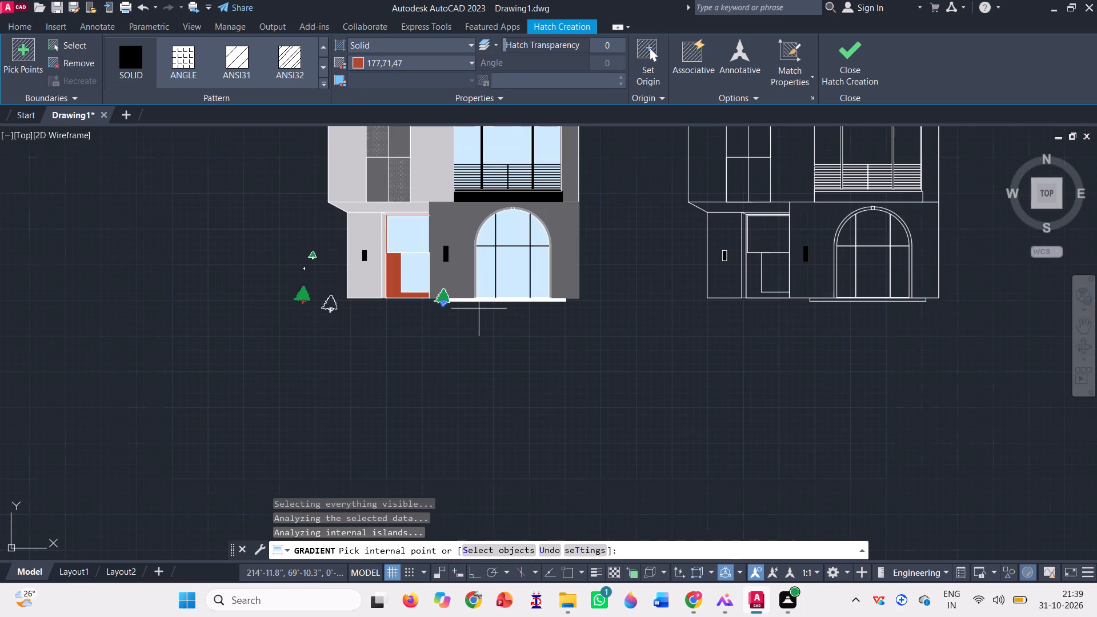
pyautogui.click(859, 63)
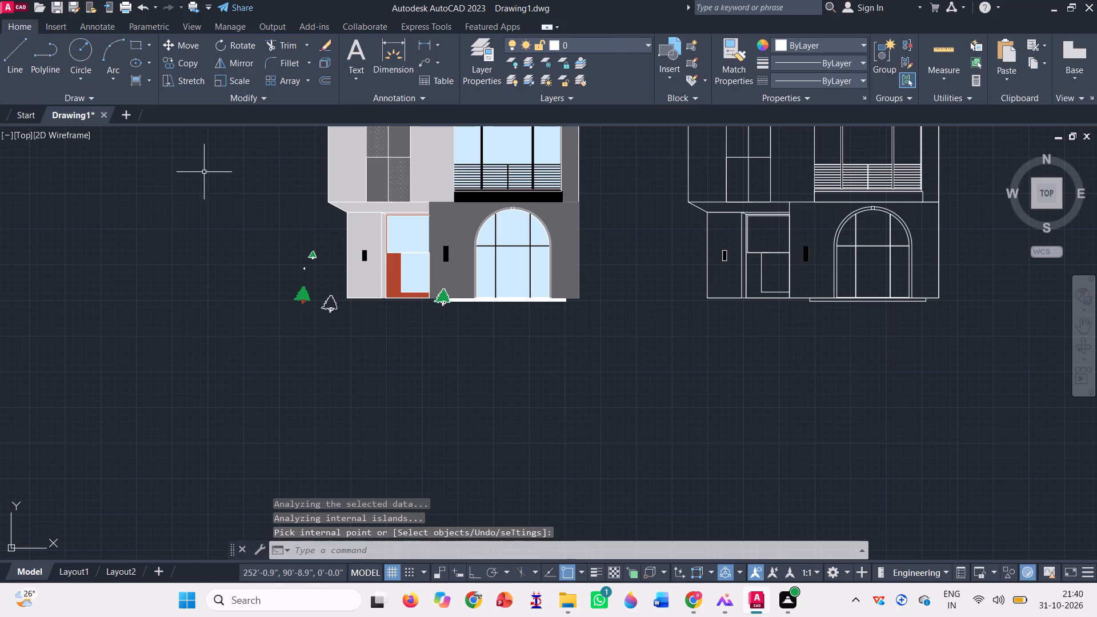
# Copy the small tree's foliage and trunk hatches to four spots around the large tree and one below the red door frame.
pyautogui.scroll(6, 310, 243)
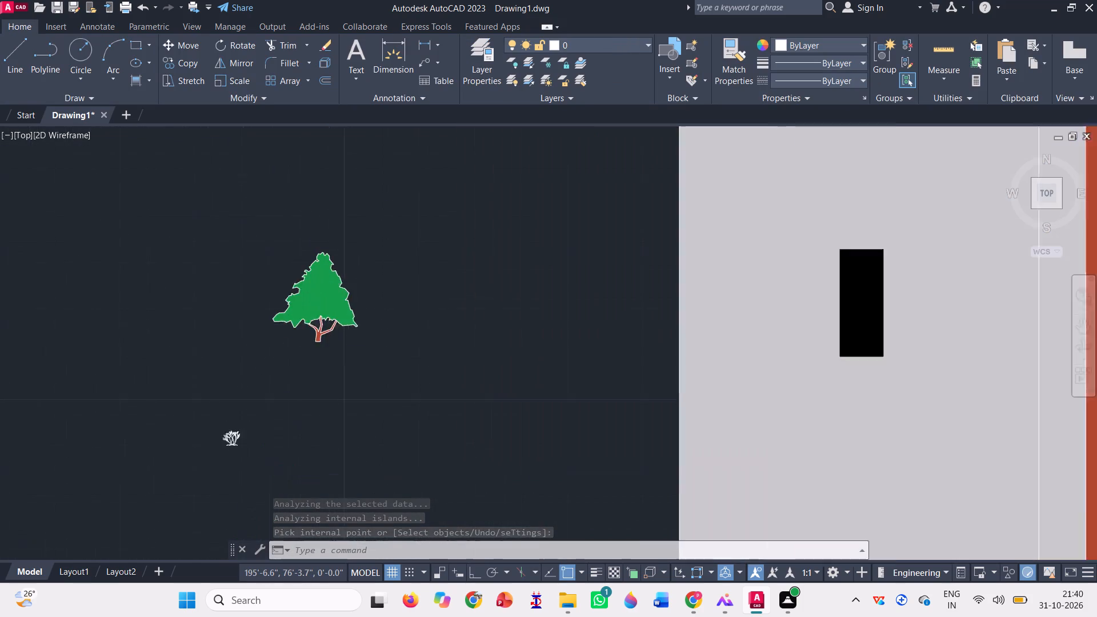
pyautogui.click(319, 281)
pyautogui.scroll(3, 343, 391)
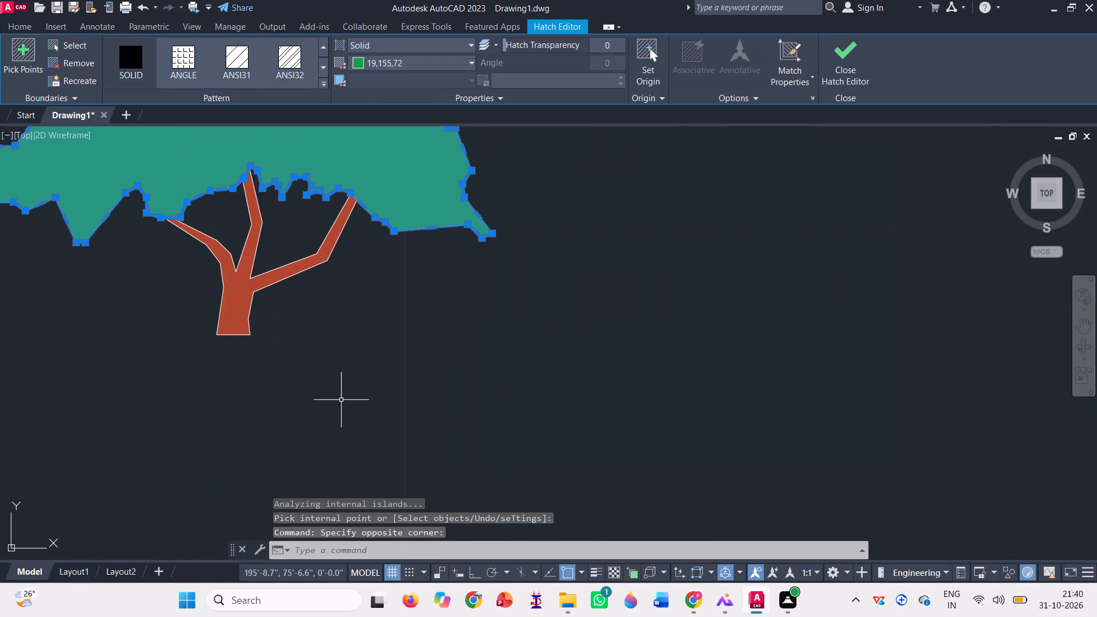
pyautogui.click(231, 282)
pyautogui.scroll(-3, 247, 313)
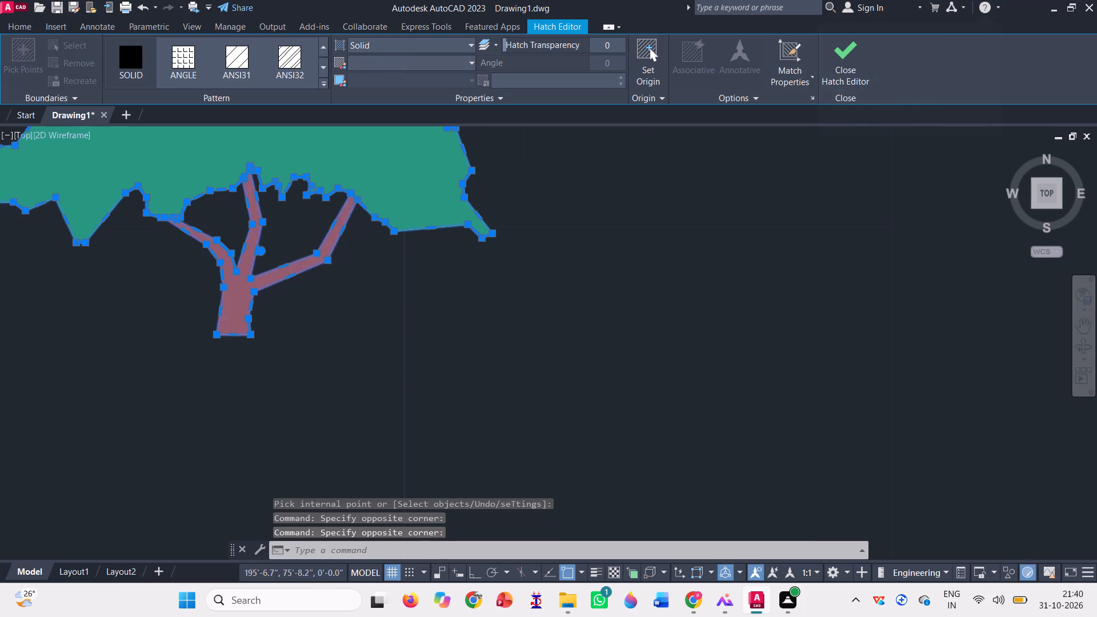
pyautogui.scroll(-4, 247, 313)
pyautogui.write('co')
pyautogui.press('space')
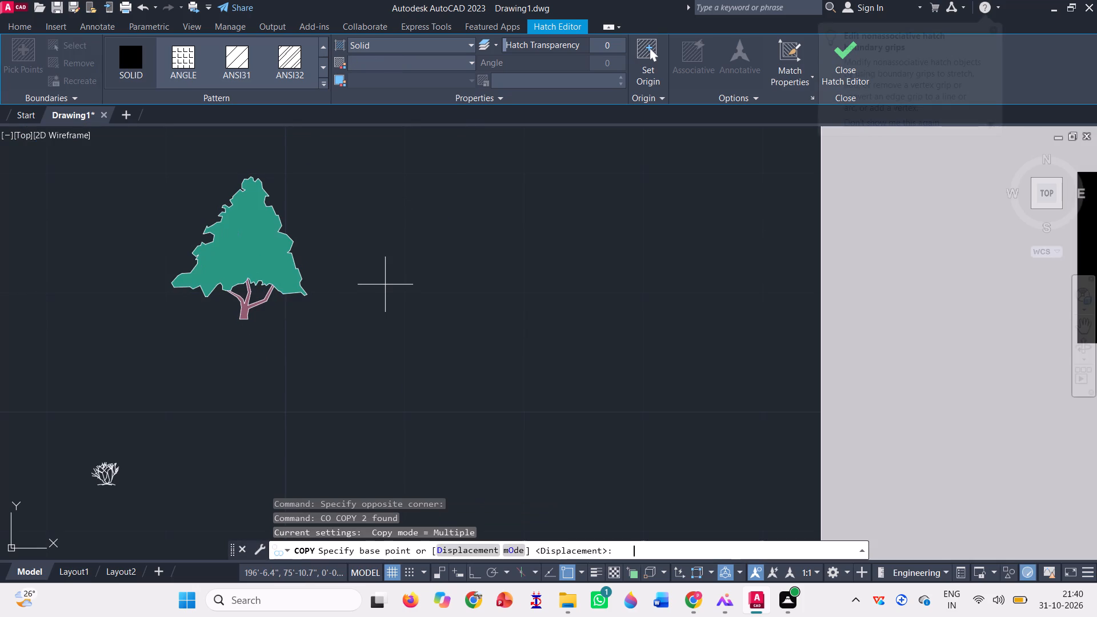
pyautogui.scroll(2, 234, 318)
pyautogui.click(247, 323)
pyautogui.scroll(-3, 173, 359)
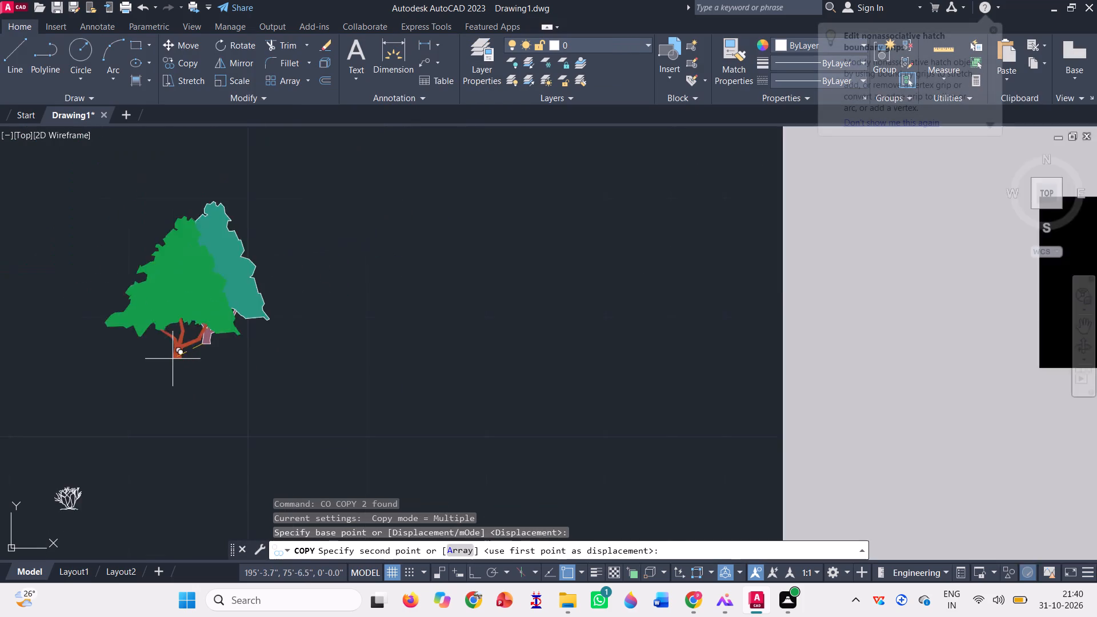
pyautogui.scroll(-4, 173, 359)
pyautogui.scroll(3, 365, 415)
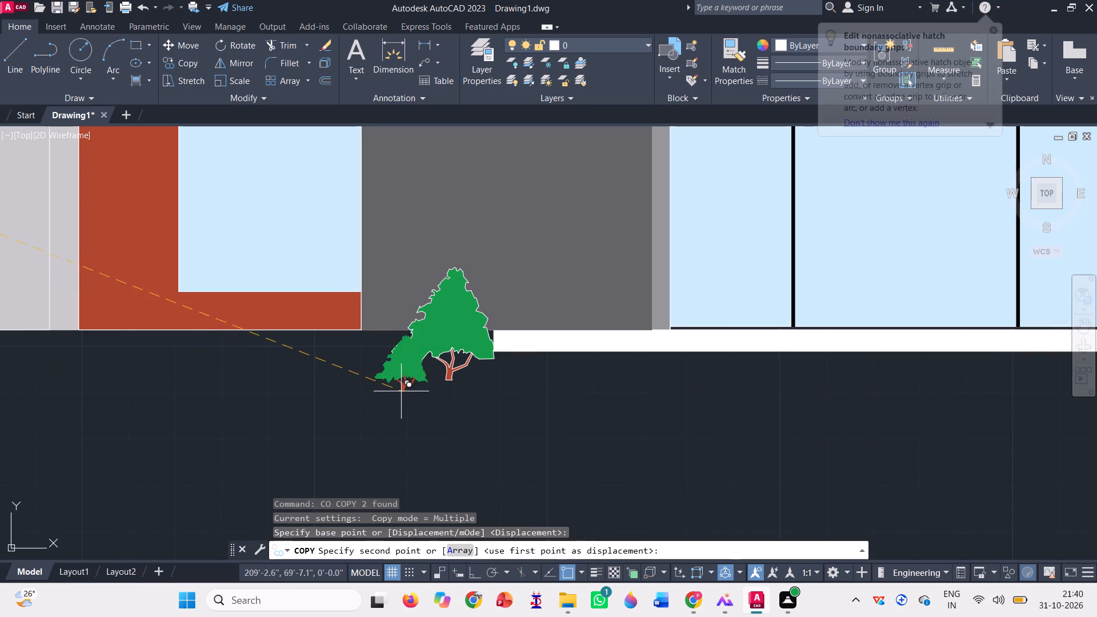
pyautogui.scroll(1, 404, 391)
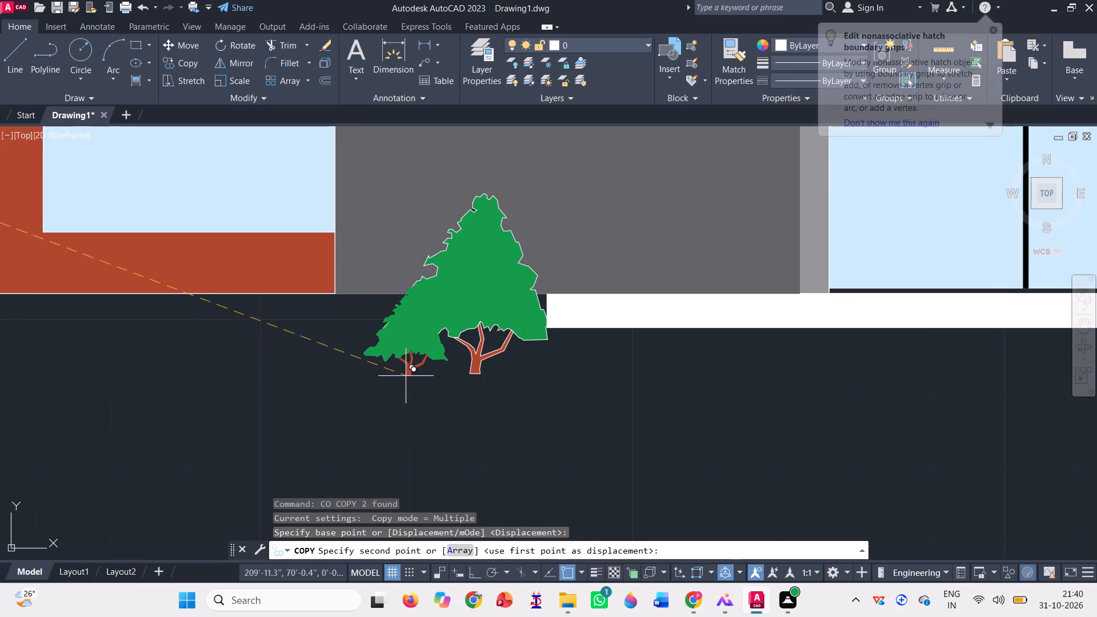
pyautogui.click(432, 423)
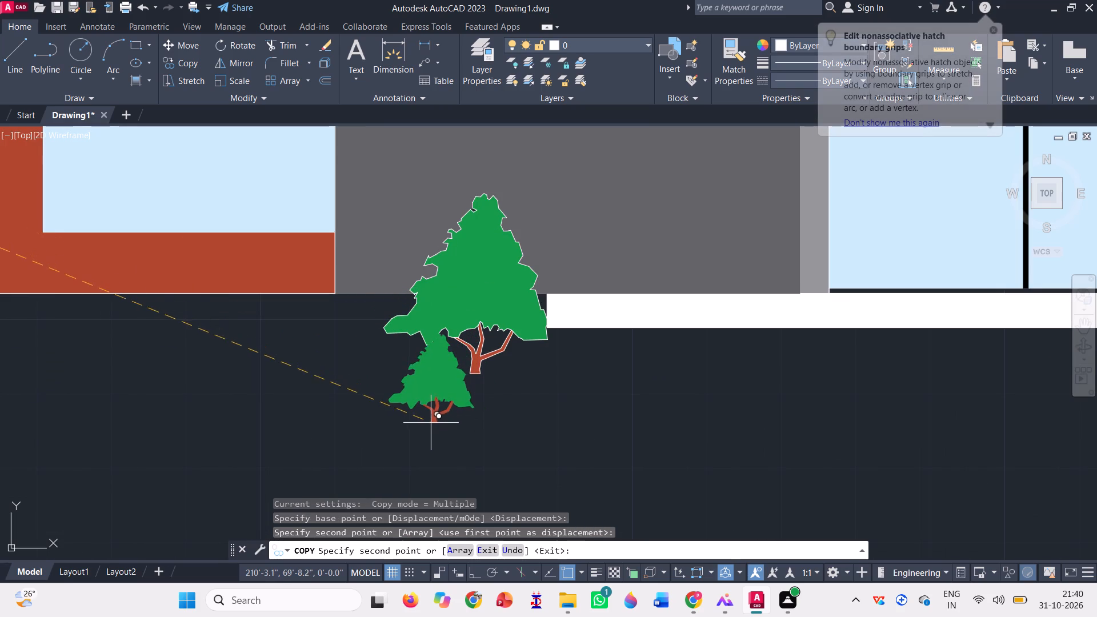
pyautogui.click(559, 395)
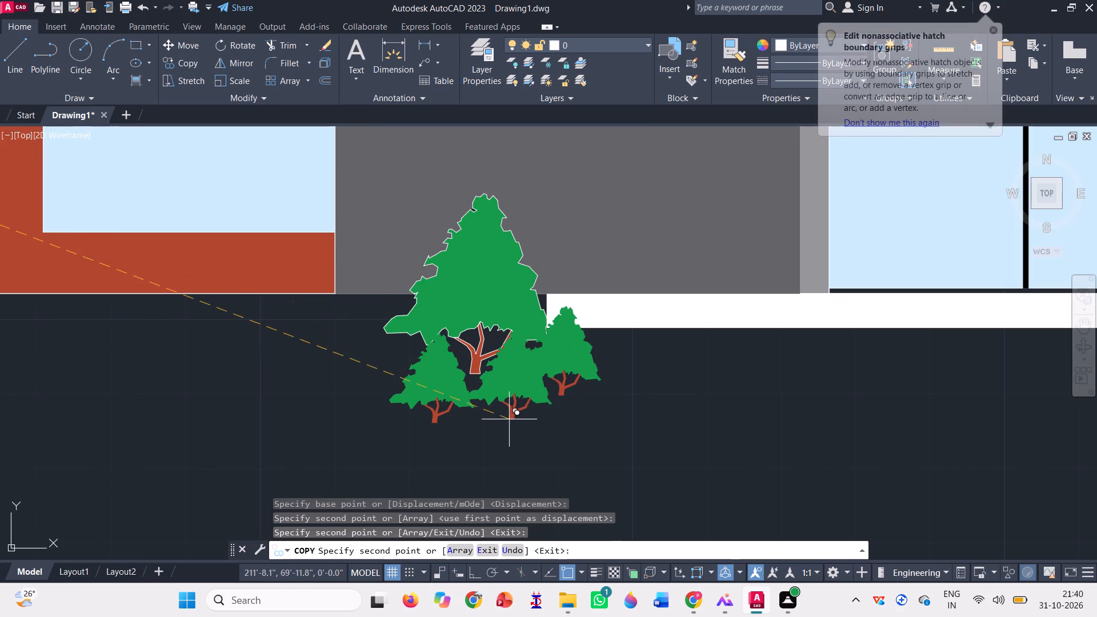
pyautogui.click(509, 419)
pyautogui.scroll(-2, 462, 418)
pyautogui.click(414, 407)
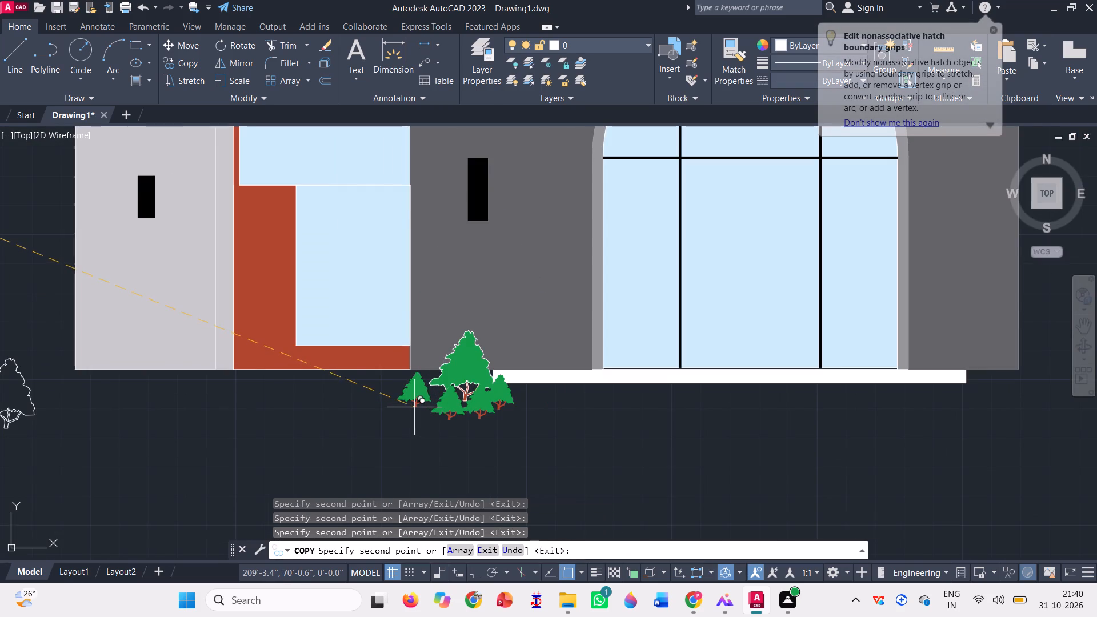
pyautogui.scroll(-2, 351, 408)
pyautogui.click(347, 404)
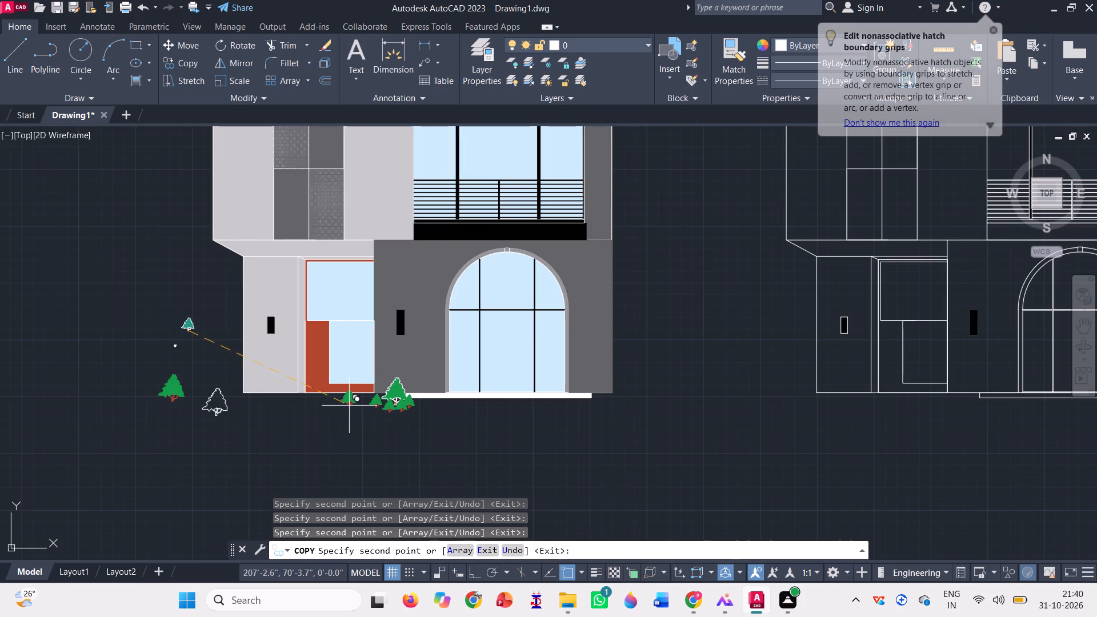
# Place ten more copies of the small tree hatches in an overlapping row along the base of the light grey wall.
pyautogui.scroll(3, 247, 400)
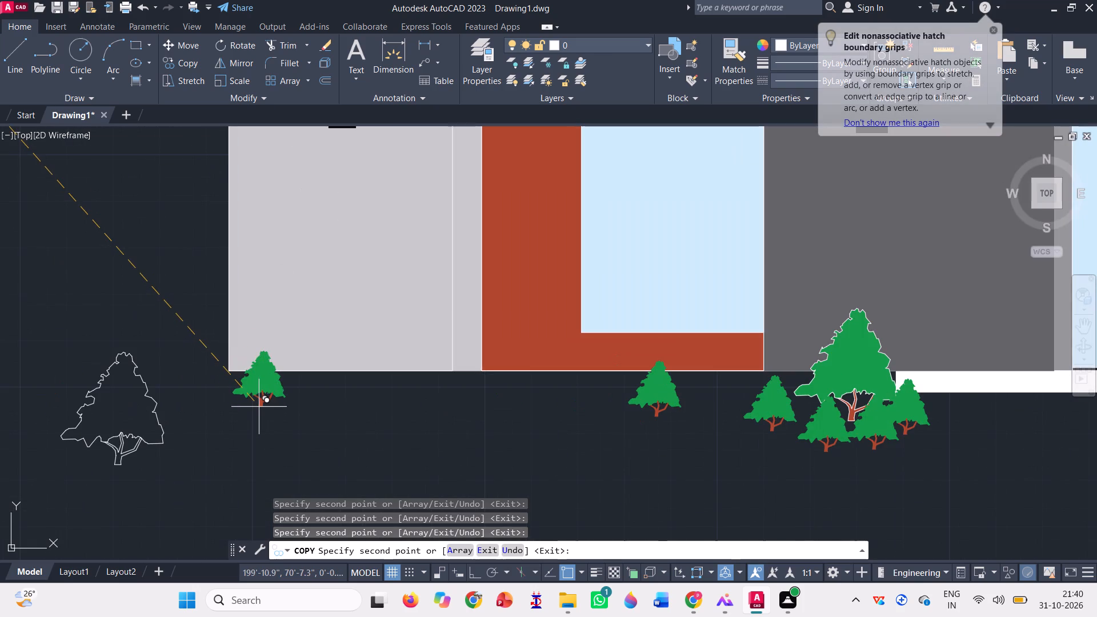
pyautogui.click(259, 407)
pyautogui.click(237, 396)
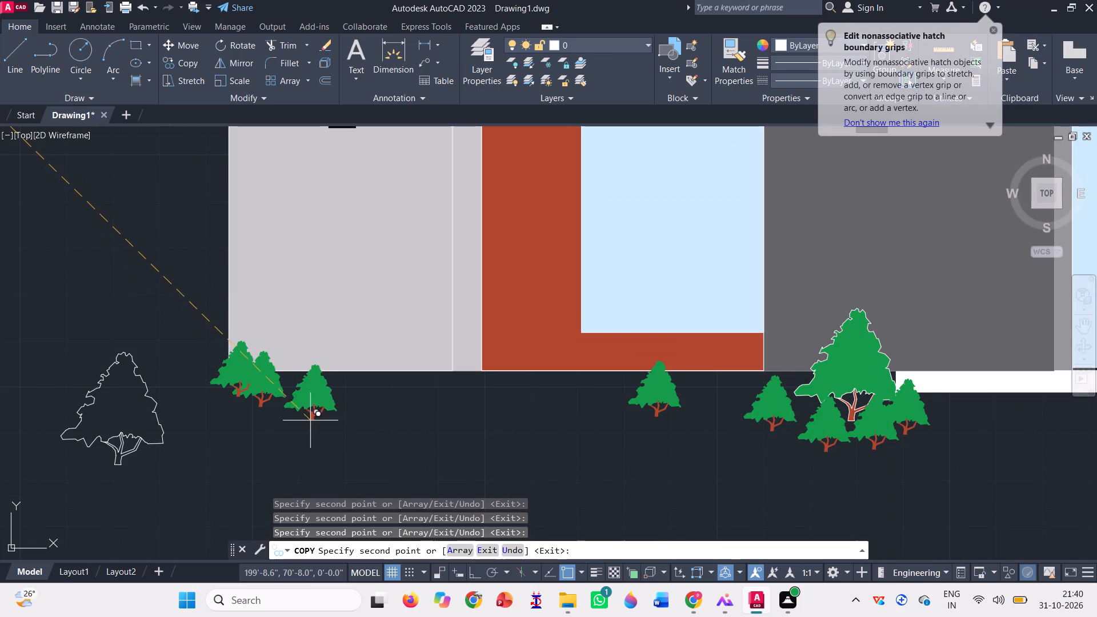
pyautogui.click(297, 413)
pyautogui.click(286, 389)
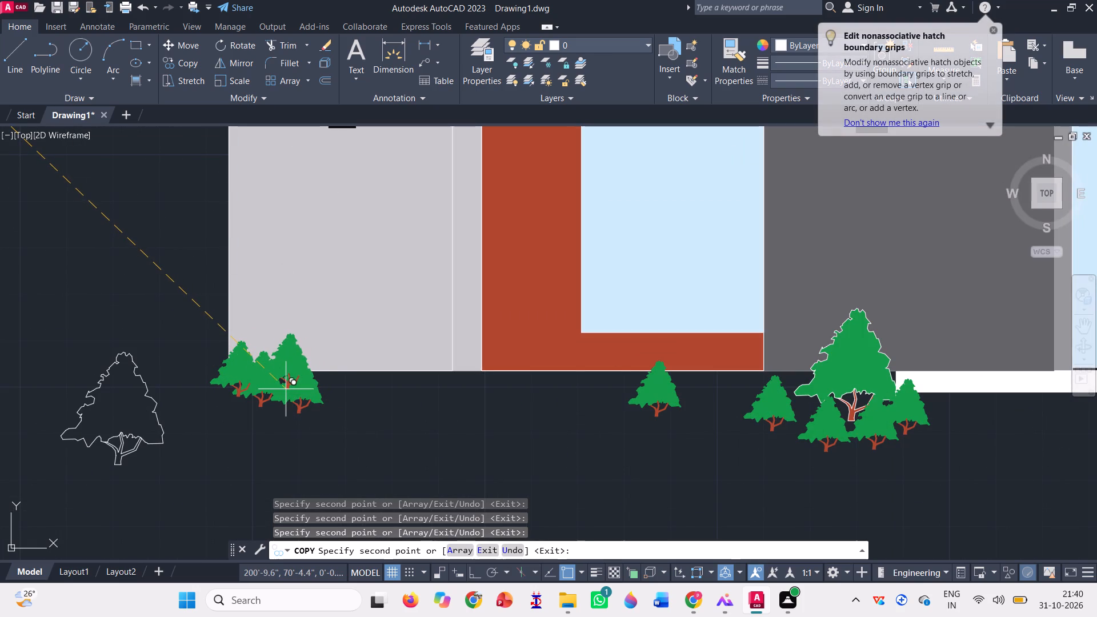
pyautogui.click(330, 395)
pyautogui.click(349, 404)
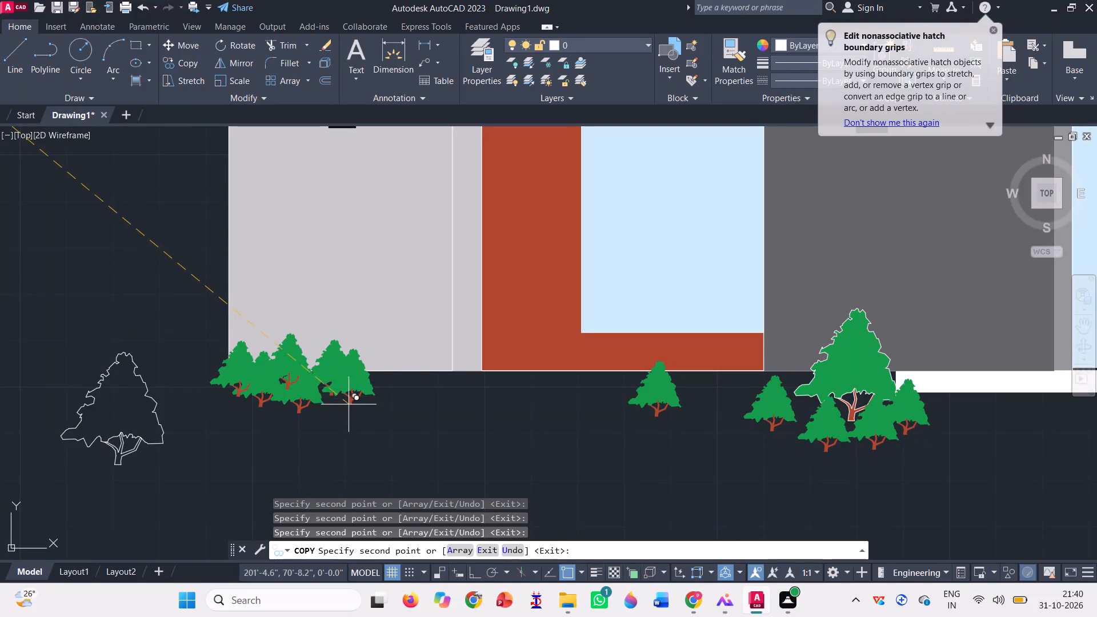
pyautogui.click(362, 390)
pyautogui.click(389, 407)
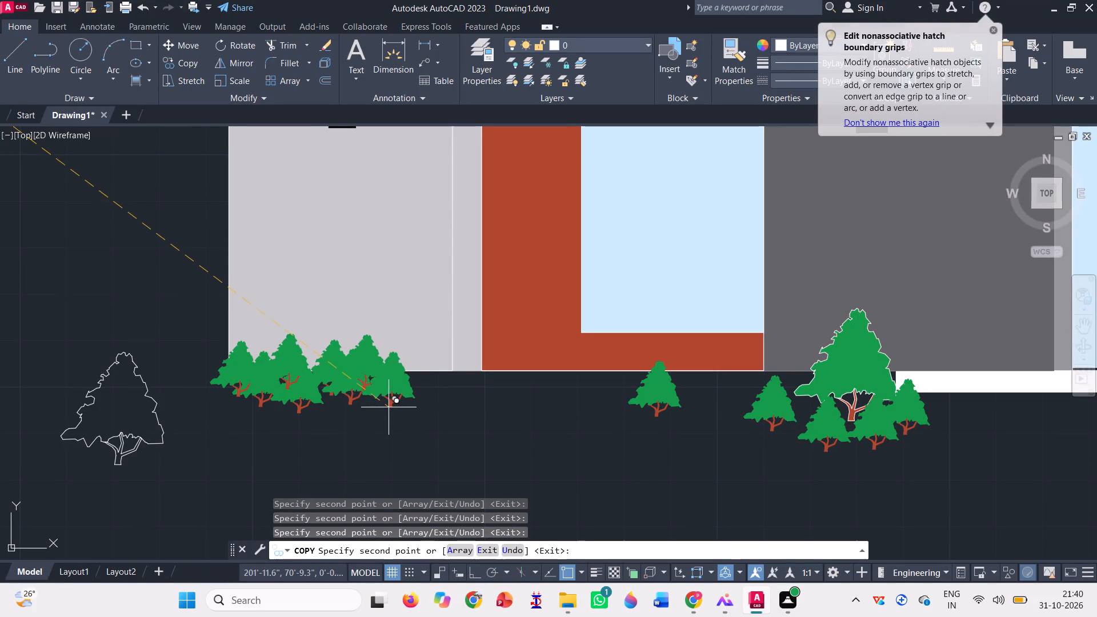
pyautogui.click(367, 405)
pyautogui.scroll(1, 418, 423)
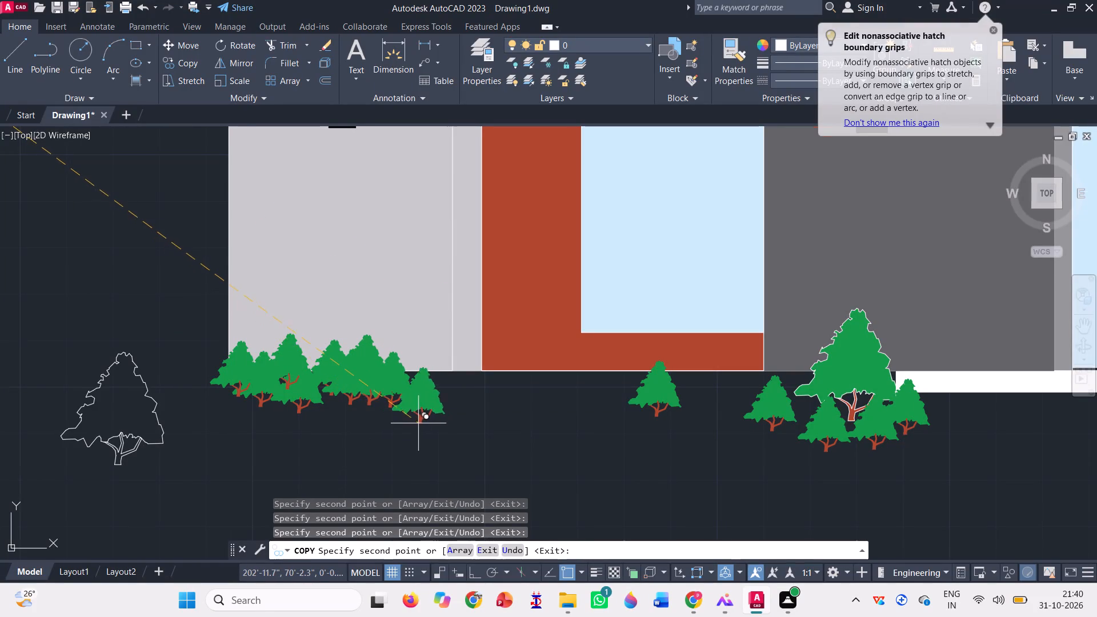
pyautogui.scroll(1, 418, 423)
pyautogui.click(426, 386)
pyautogui.scroll(-4, 324, 403)
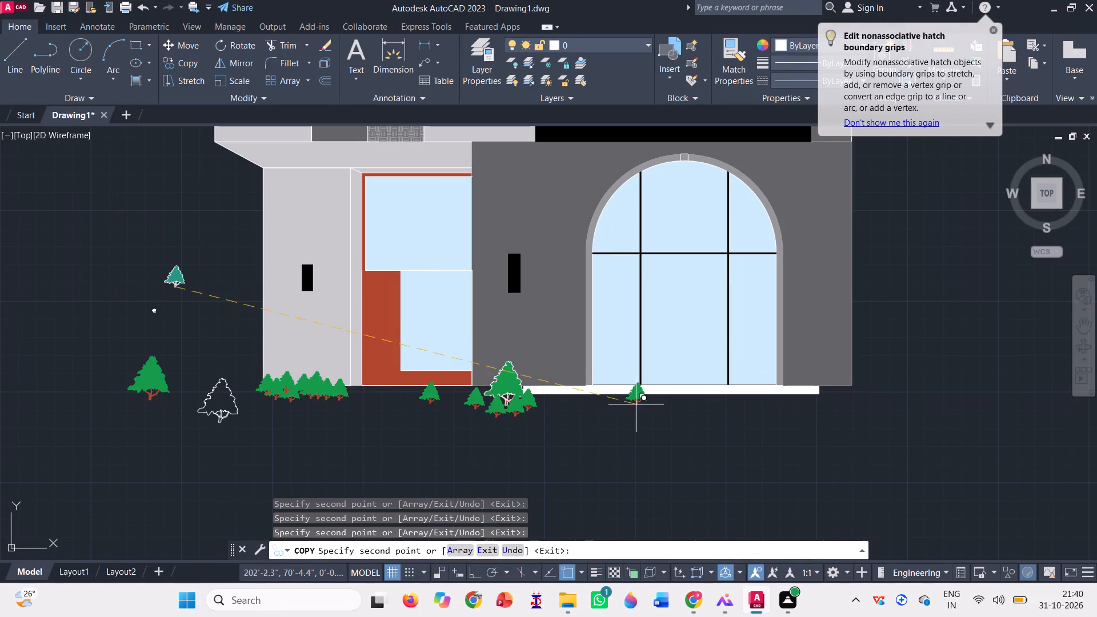
# Place a cluster of nine more small tree copies at the dark grey wall's far base corner, beyond the arched window.
pyautogui.scroll(1, 872, 393)
pyautogui.click(830, 391)
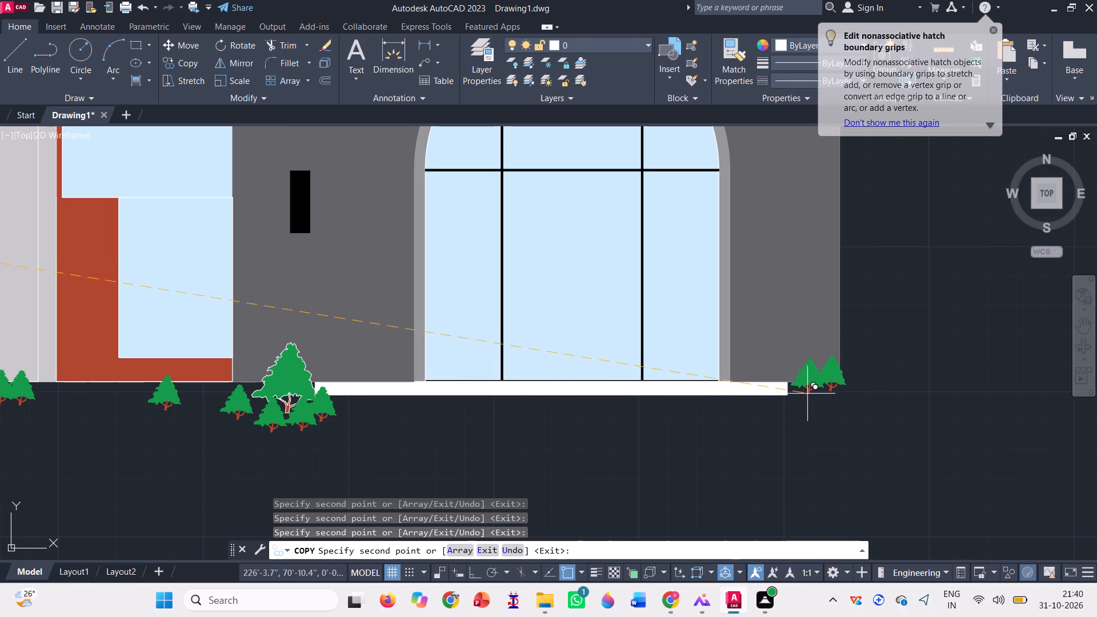
pyautogui.click(804, 391)
pyautogui.click(826, 399)
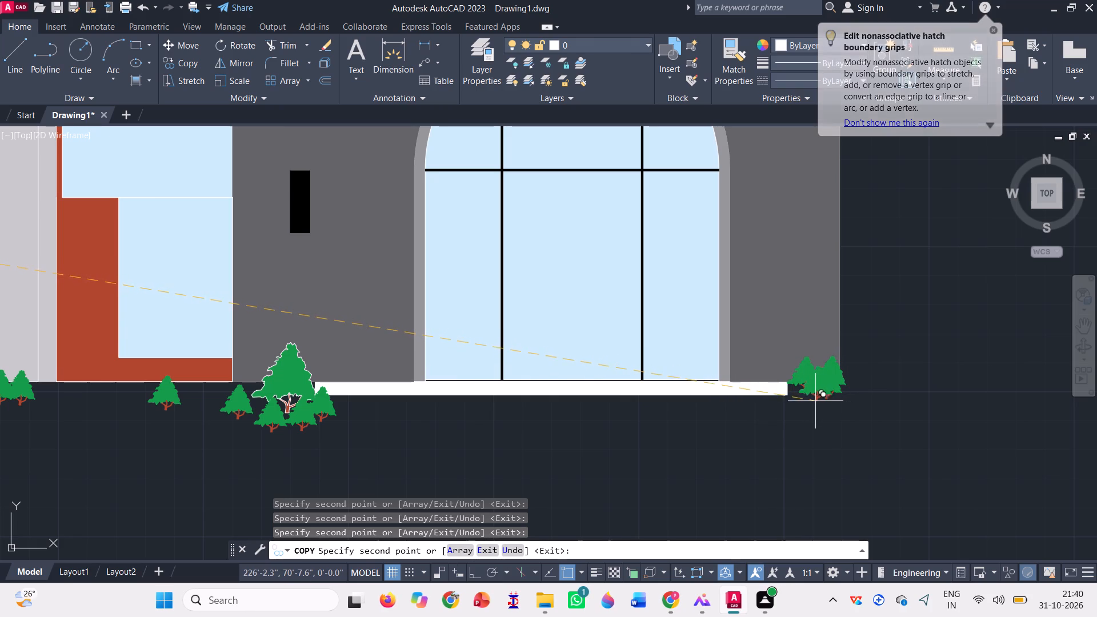
pyautogui.click(809, 403)
pyautogui.click(826, 415)
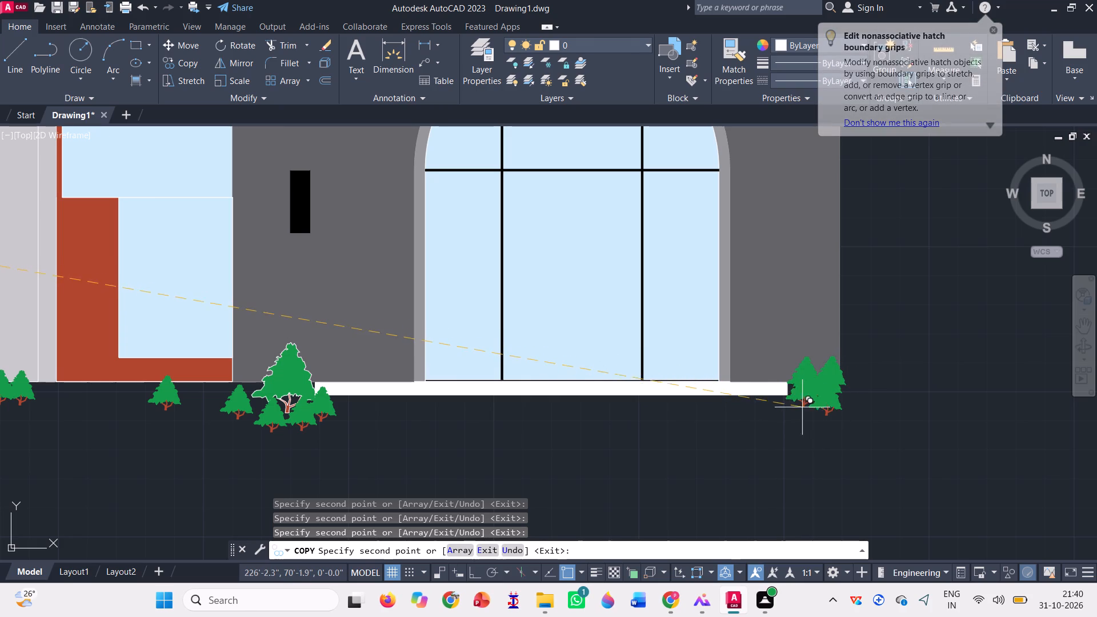
pyautogui.click(802, 407)
pyautogui.click(783, 416)
pyautogui.click(800, 419)
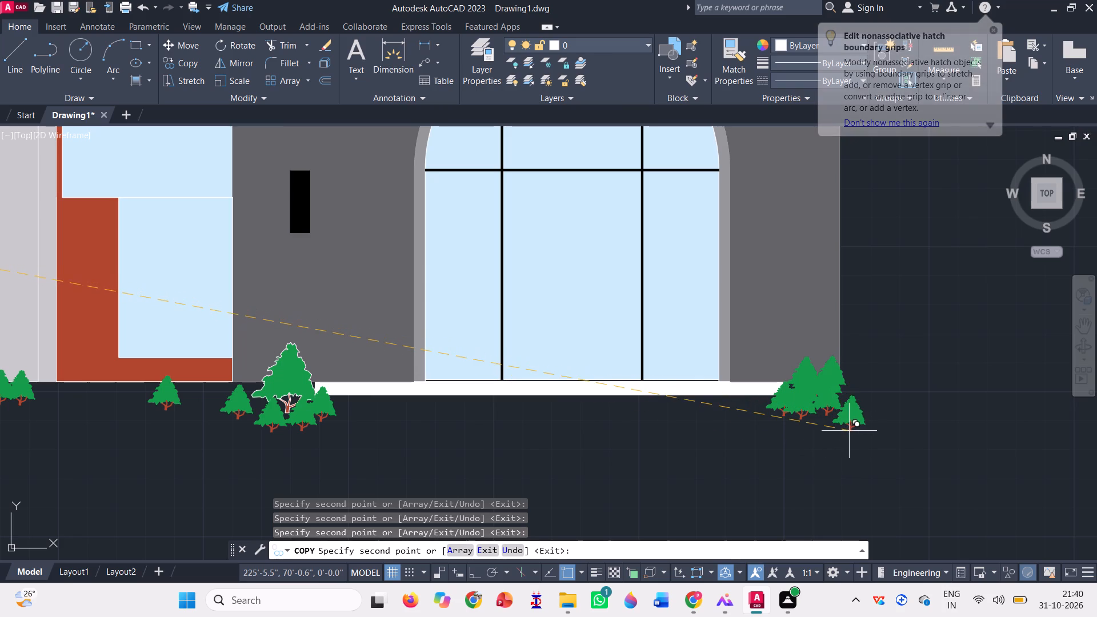
pyautogui.click(848, 424)
pyautogui.press('`')
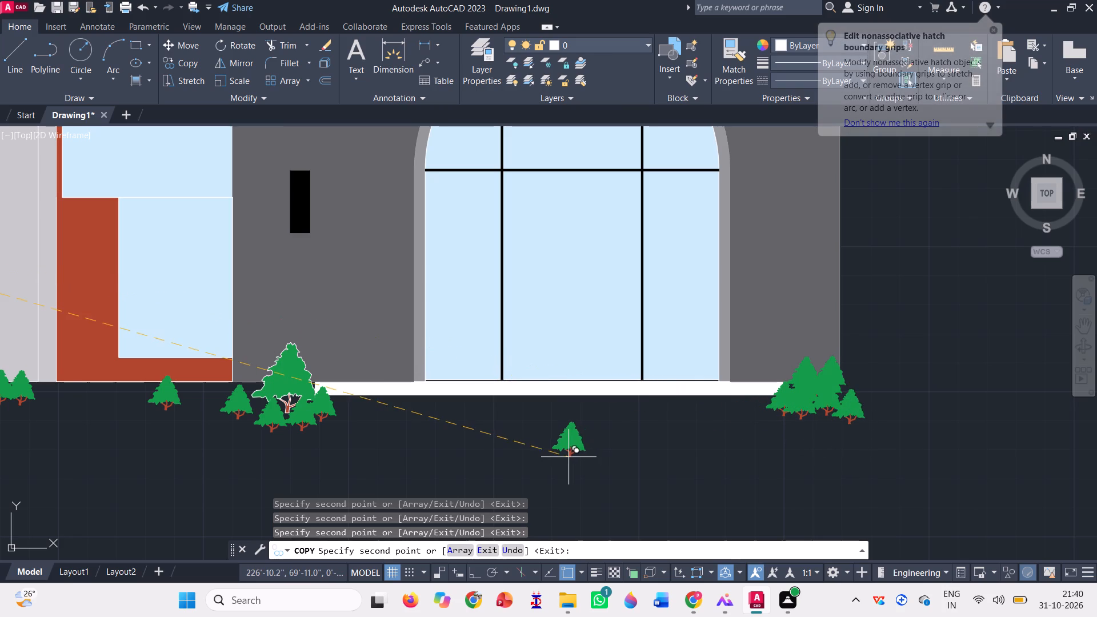
pyautogui.press('Escape')
# Delete the foliage and trunk hatches of the lone small tree below the red door frame.
pyautogui.scroll(-1, 650, 456)
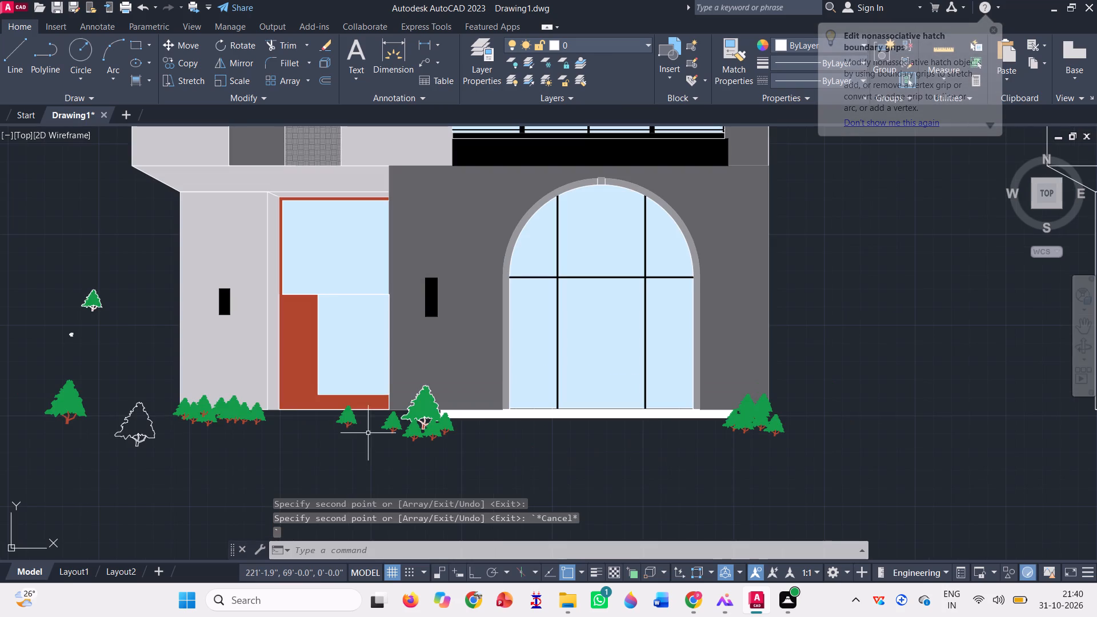
pyautogui.click(345, 412)
pyautogui.scroll(3, 359, 427)
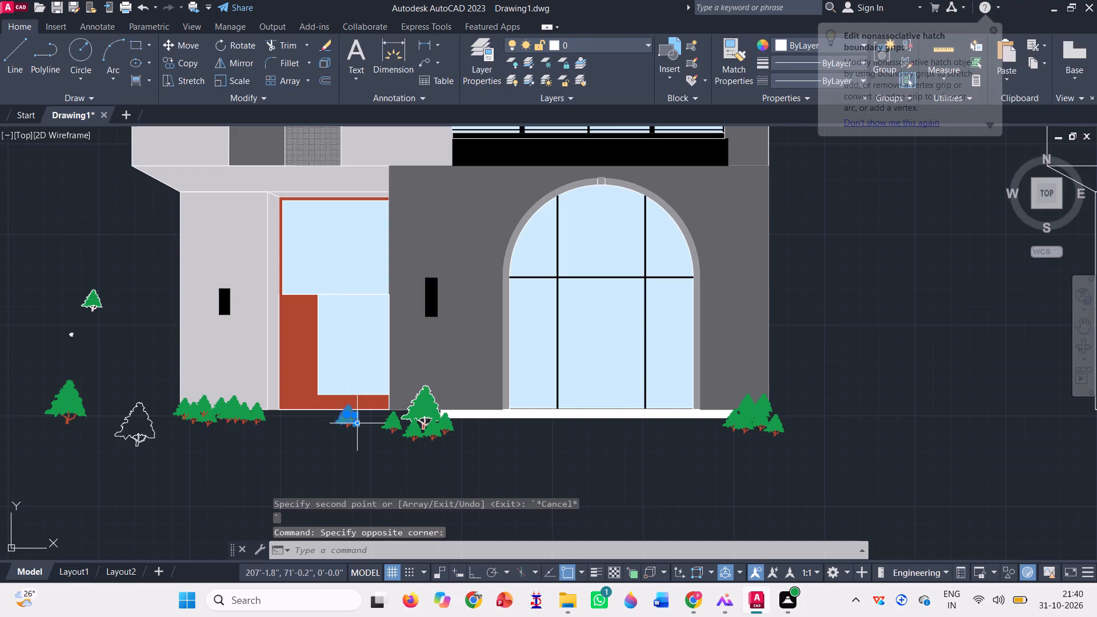
pyautogui.scroll(3, 365, 438)
pyautogui.click(265, 397)
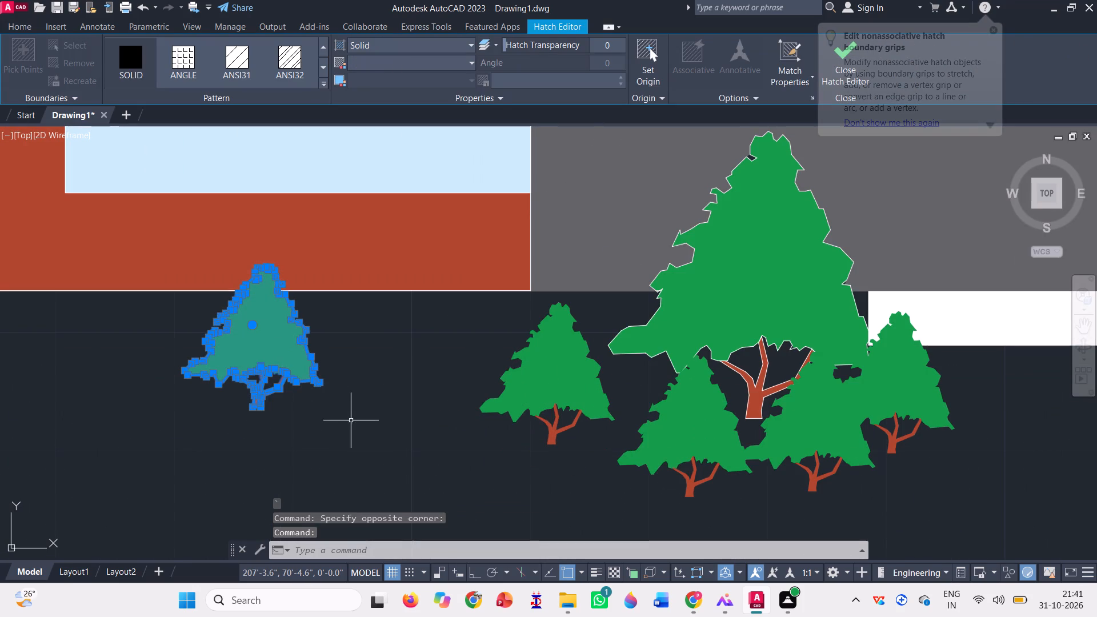
pyautogui.press('Delete')
pyautogui.scroll(-3, 366, 428)
pyautogui.scroll(-4, 437, 432)
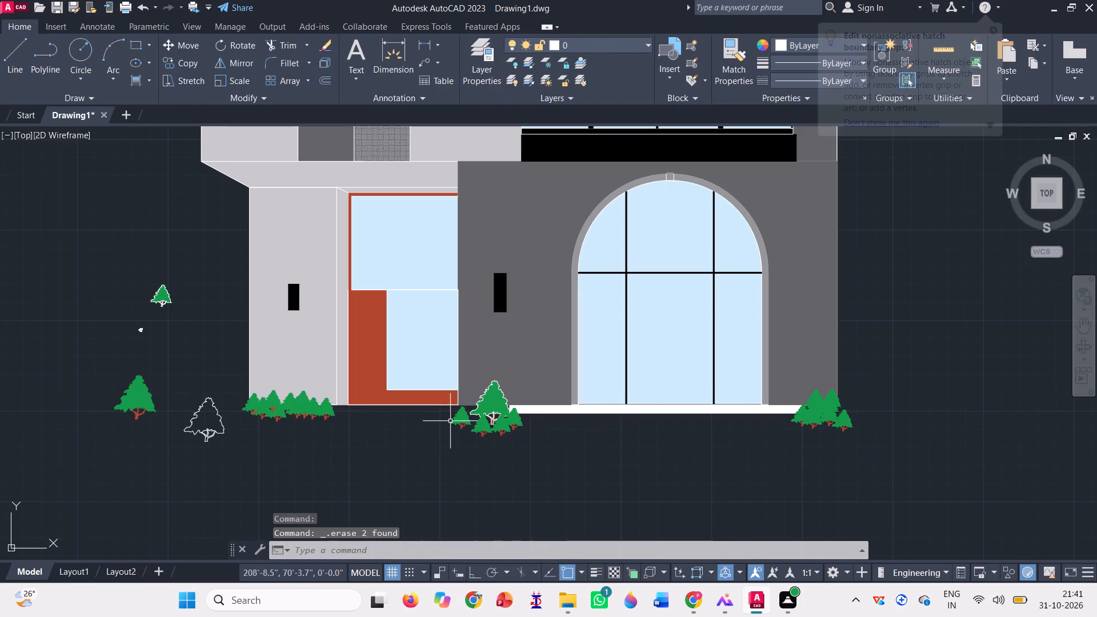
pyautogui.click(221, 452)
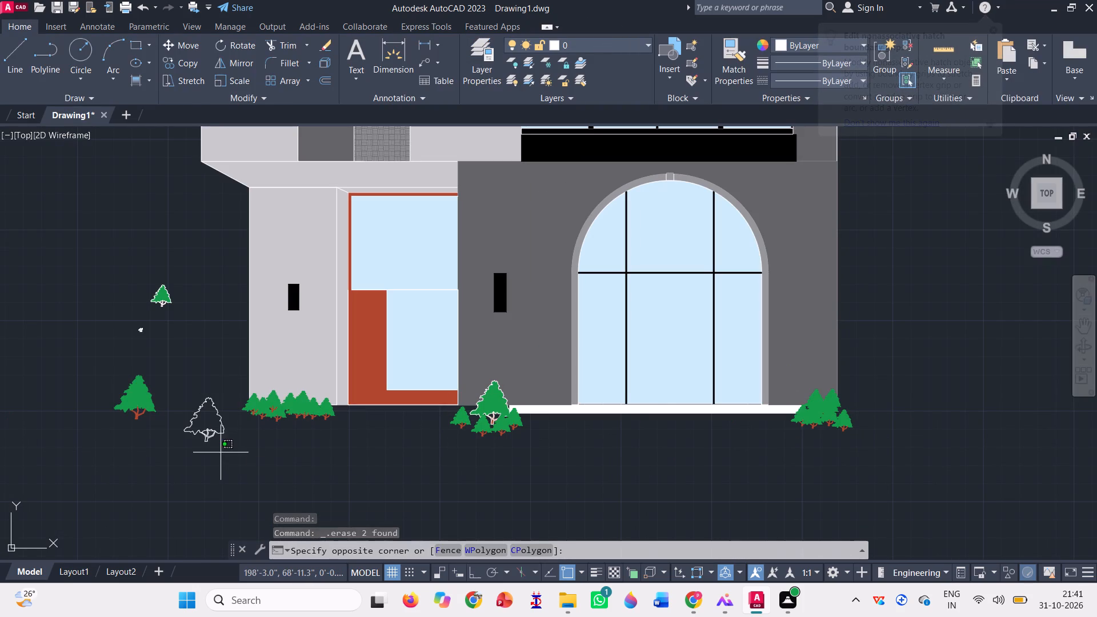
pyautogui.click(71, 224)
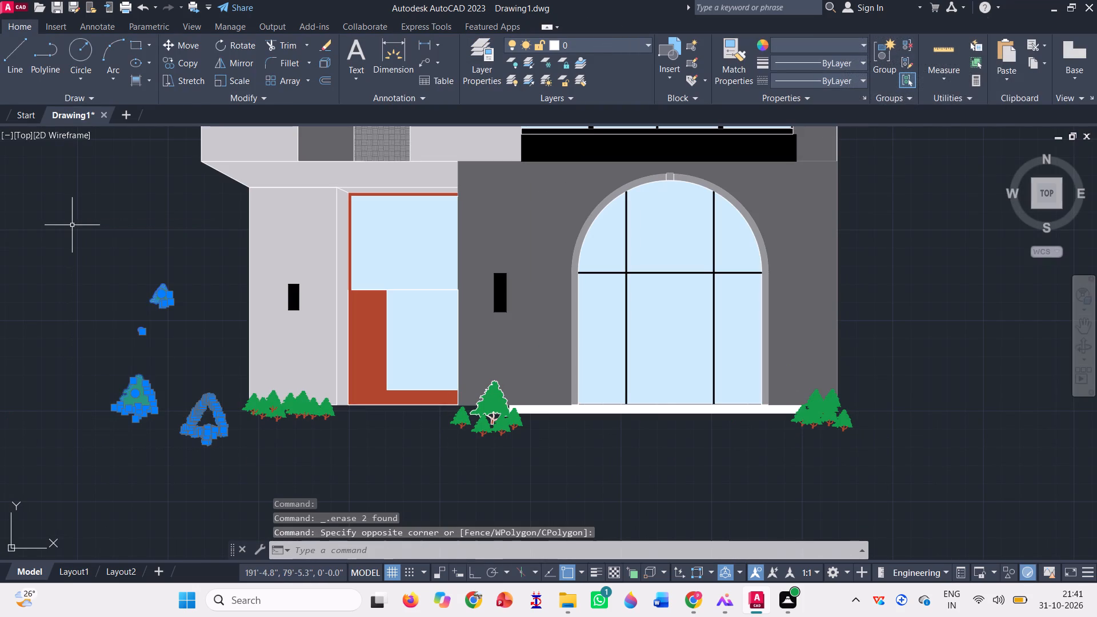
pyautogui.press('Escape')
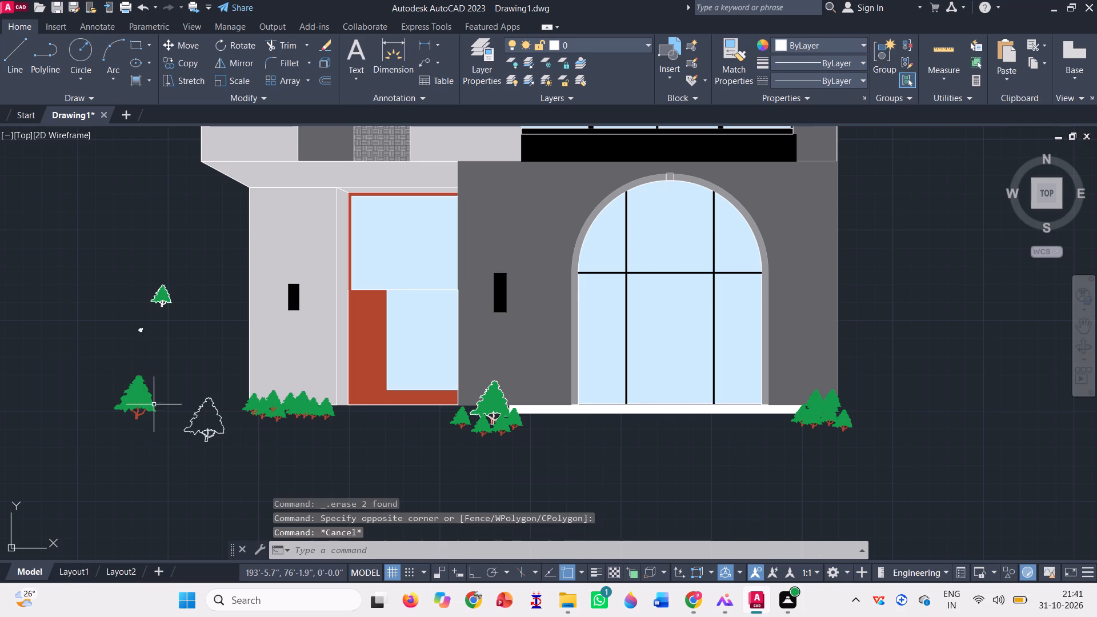
# Move the loose large tree's foliage and trunk hatches into the tree cluster at the dark grey wall's far base corner.
pyautogui.click(141, 399)
pyautogui.scroll(3, 134, 416)
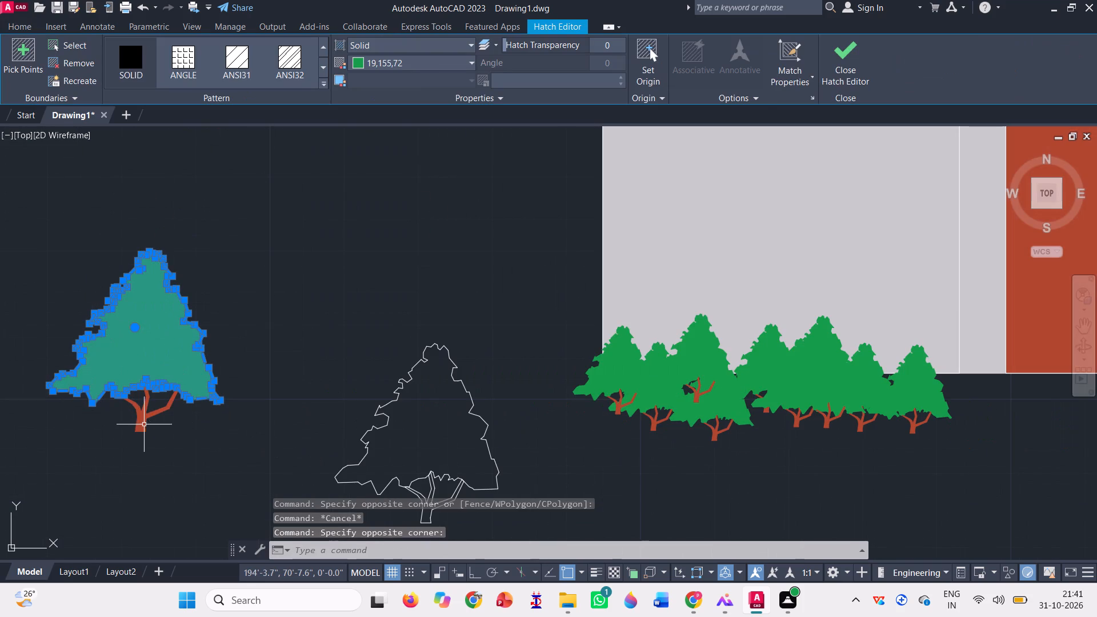
pyautogui.click(144, 424)
pyautogui.write('m')
pyautogui.press('space')
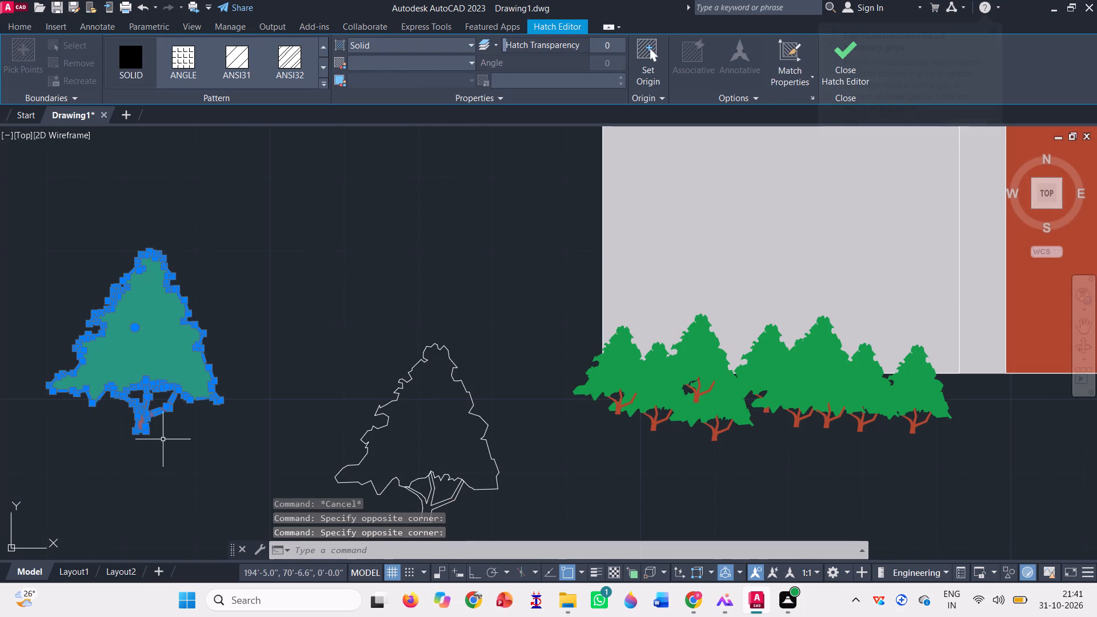
pyautogui.write('m')
pyautogui.press('space')
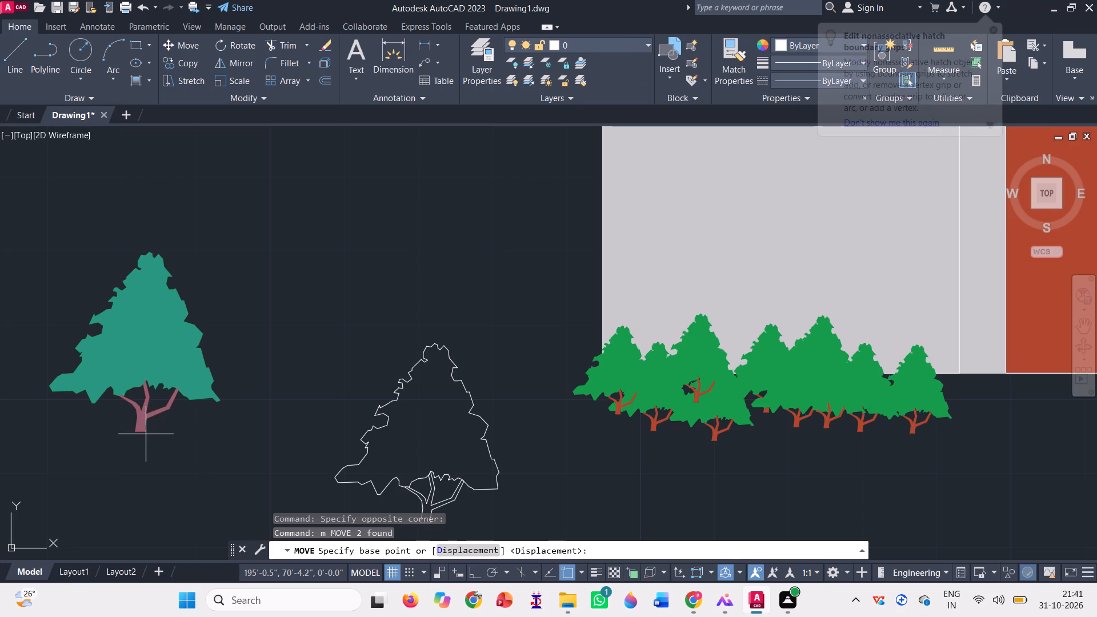
pyautogui.click(144, 432)
pyautogui.scroll(-3, 161, 415)
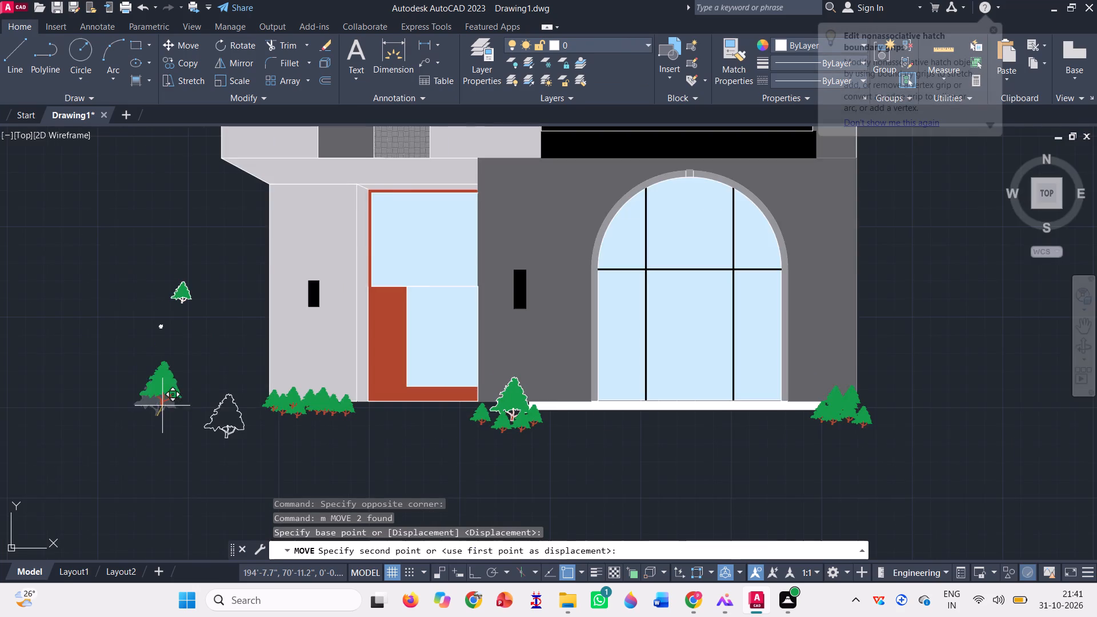
pyautogui.scroll(-2, 176, 398)
pyautogui.scroll(3, 414, 419)
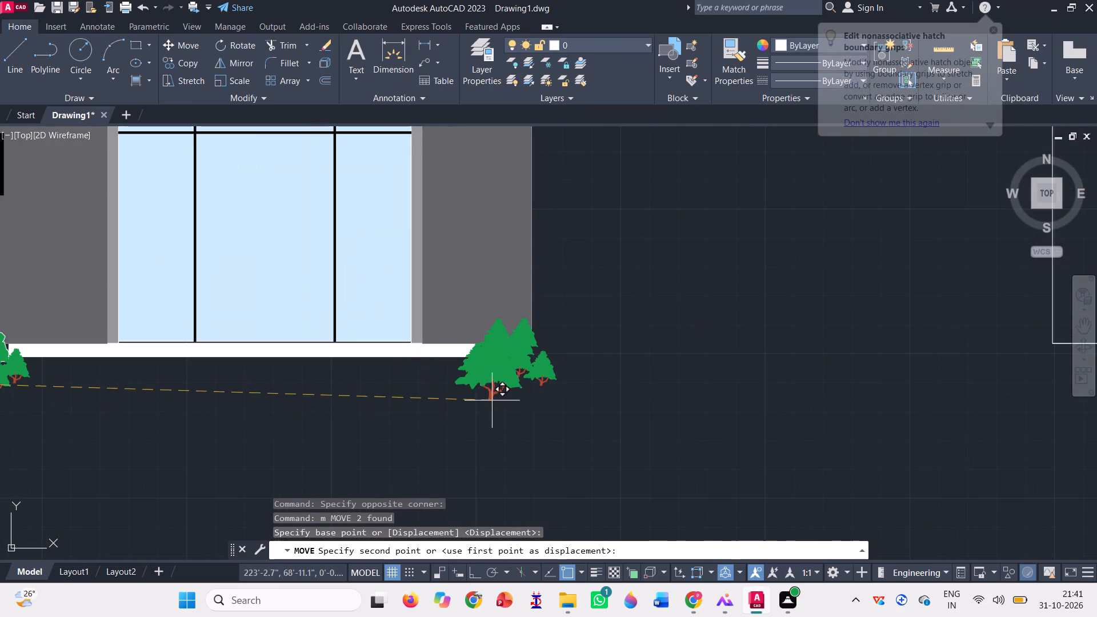
pyautogui.click(475, 347)
pyautogui.scroll(-2, 478, 380)
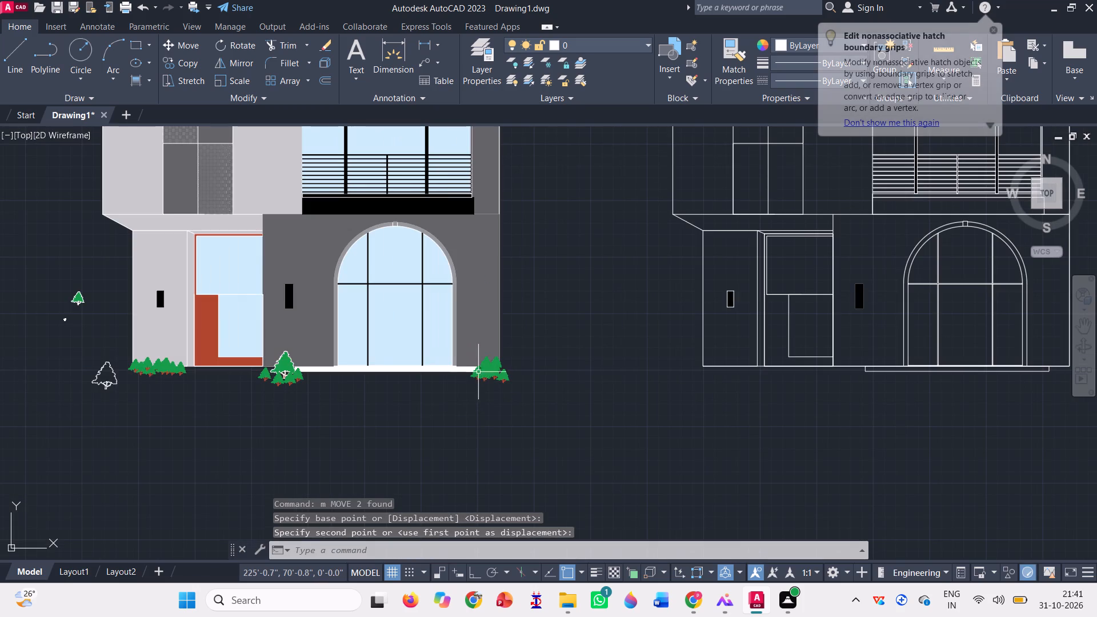
# Delete the leftover small tree, stray fragment and white tree outline standing beside the coloured elevation.
pyautogui.click(118, 396)
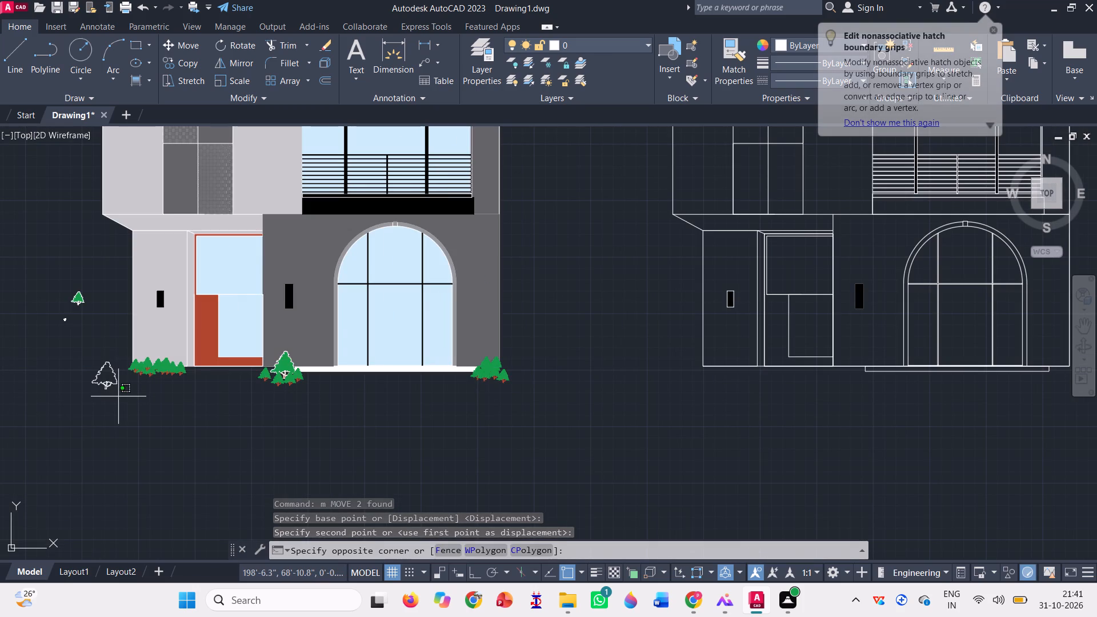
pyautogui.click(25, 244)
pyautogui.press('Delete')
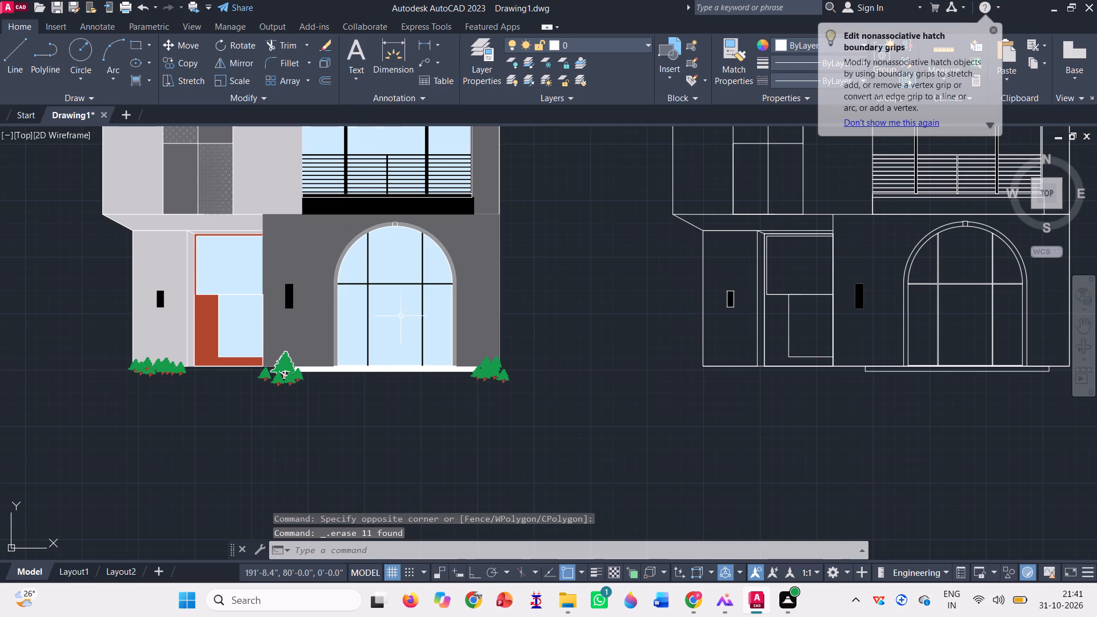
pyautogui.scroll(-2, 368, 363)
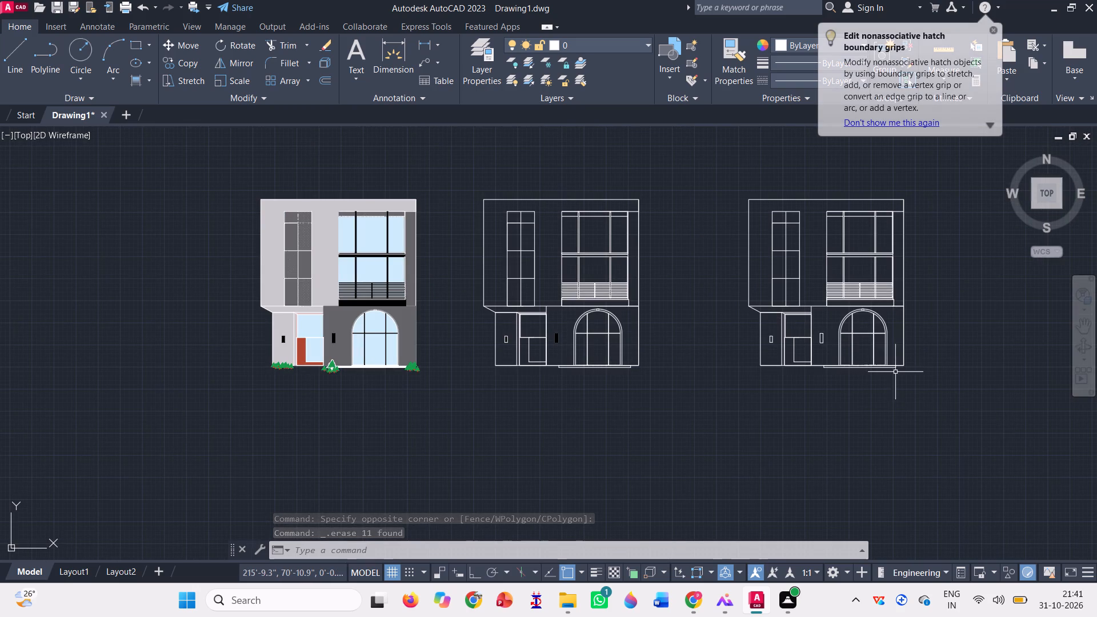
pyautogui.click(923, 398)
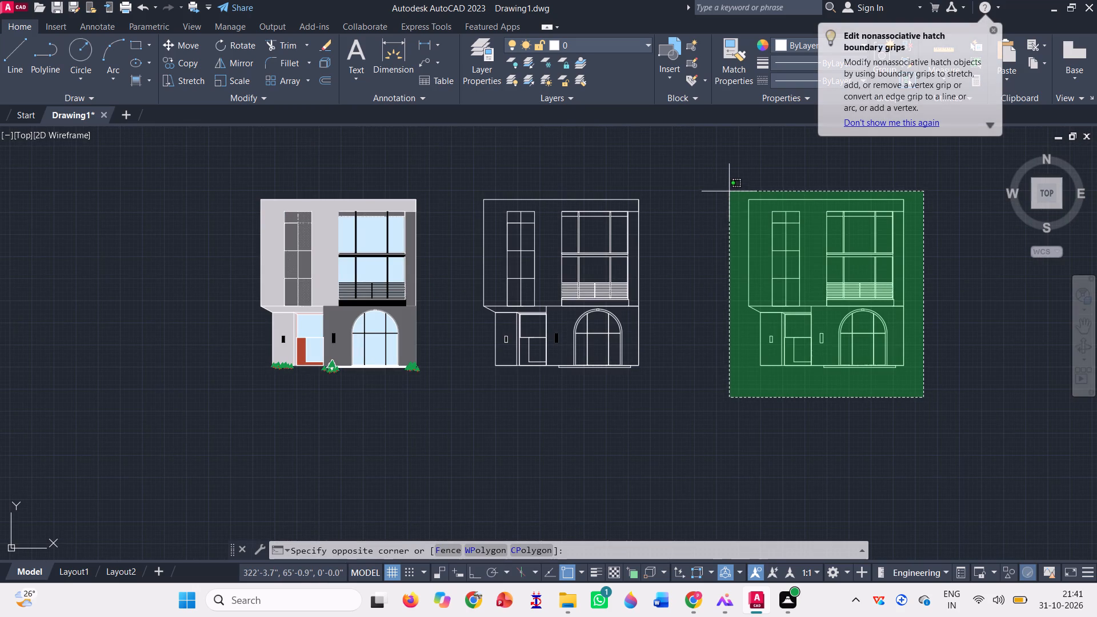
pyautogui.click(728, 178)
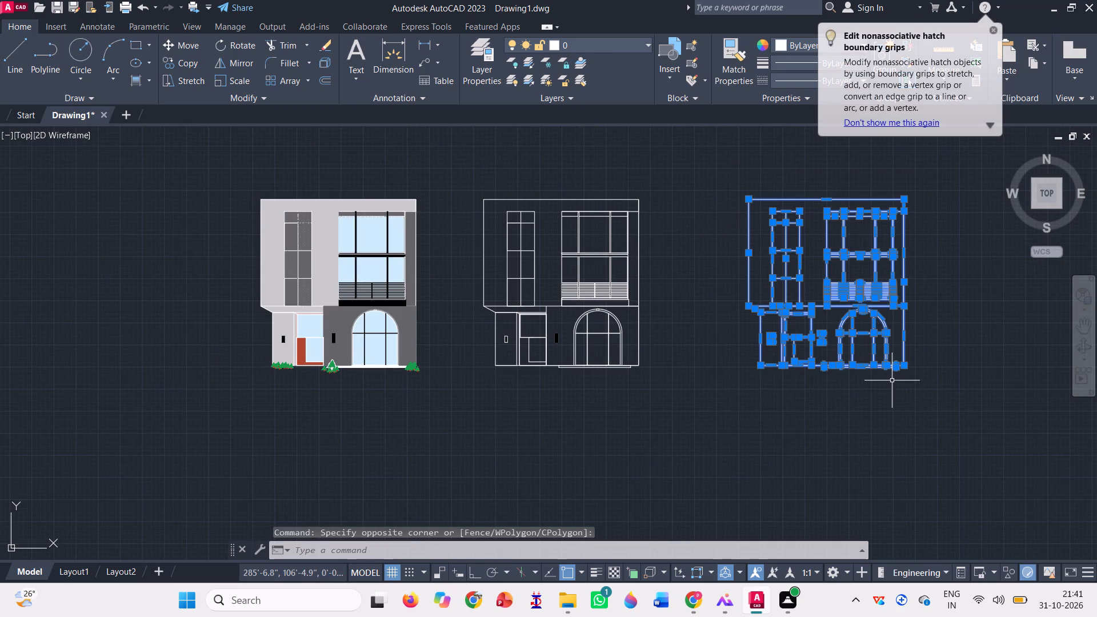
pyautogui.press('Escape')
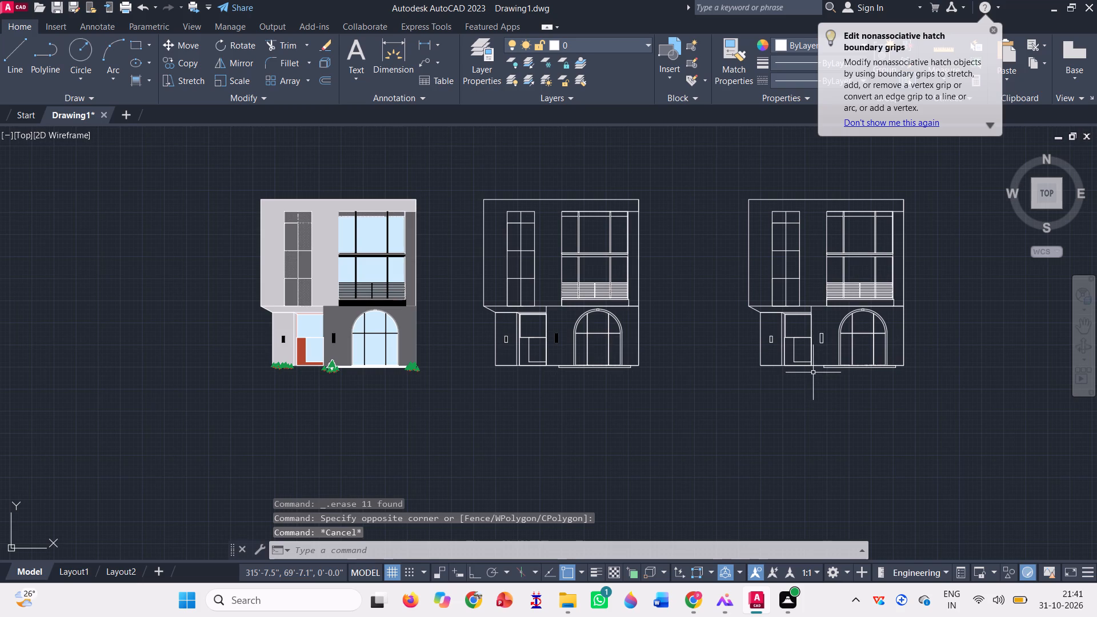
# Copy the large tree's foliage outline from the coloured elevation to the same spot on the farthest line elevation, using matching wall corners.
pyautogui.scroll(6, 325, 355)
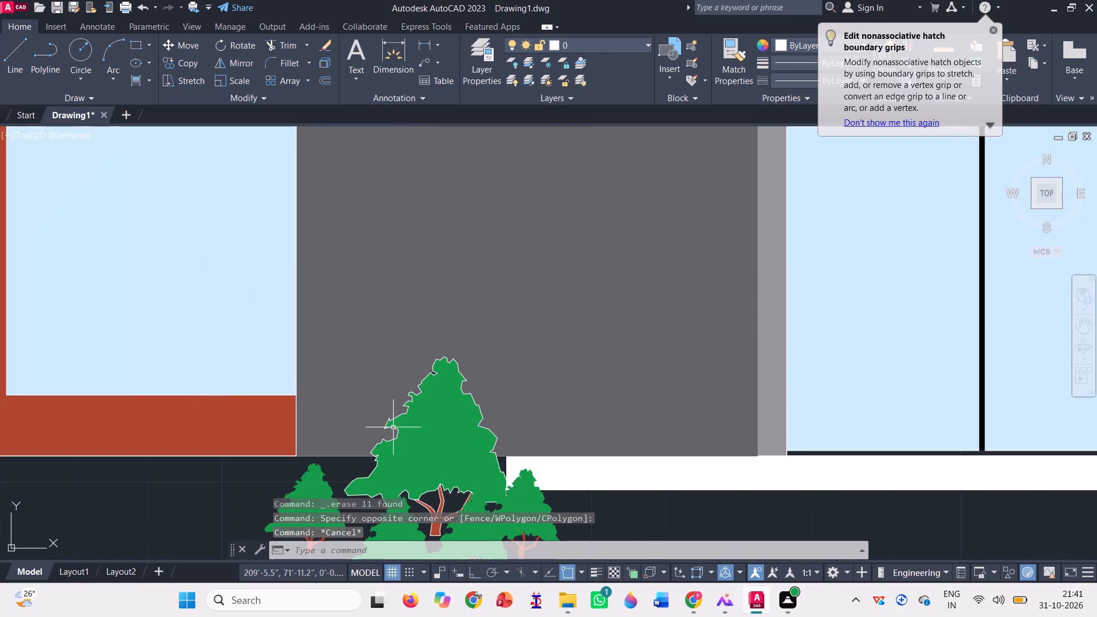
pyautogui.click(391, 426)
pyautogui.scroll(-4, 385, 419)
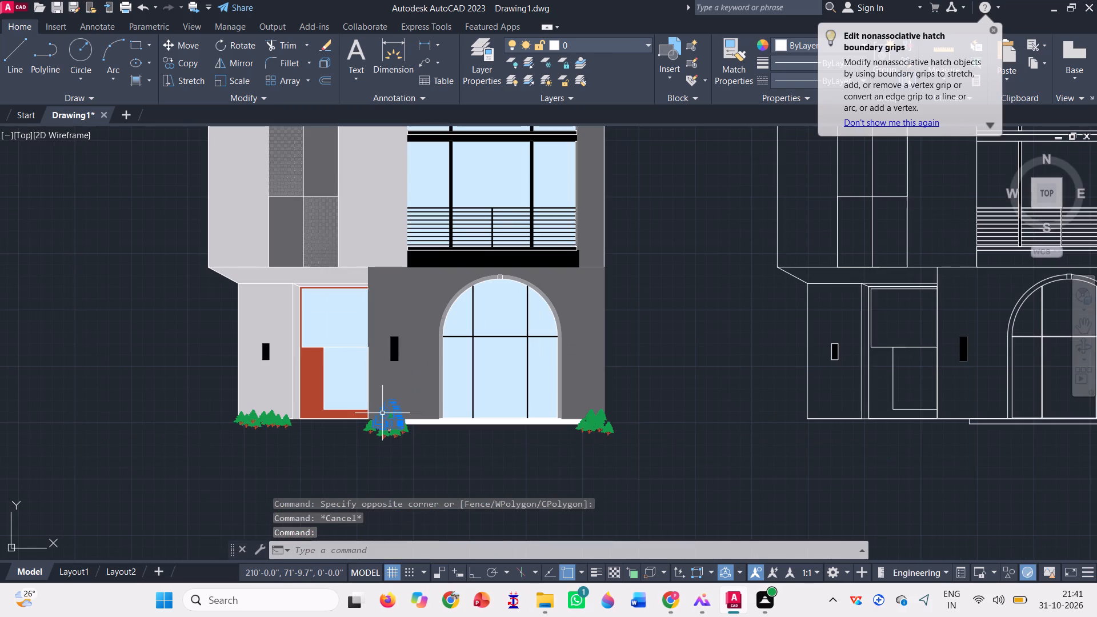
pyautogui.write('co')
pyautogui.press('space')
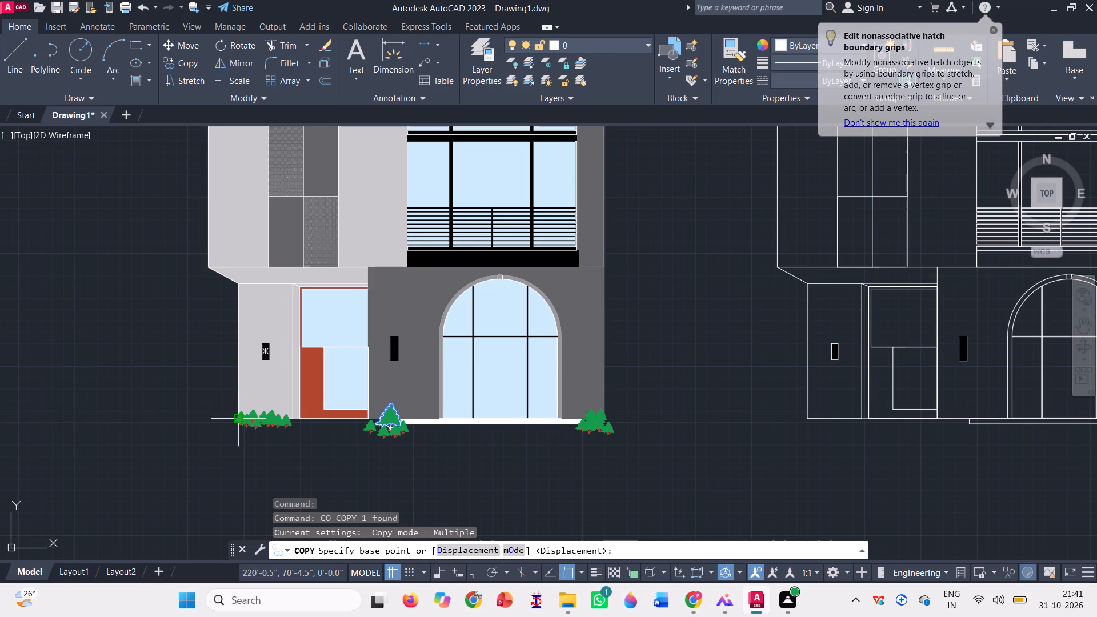
pyautogui.click(209, 268)
pyautogui.scroll(-2, 145, 286)
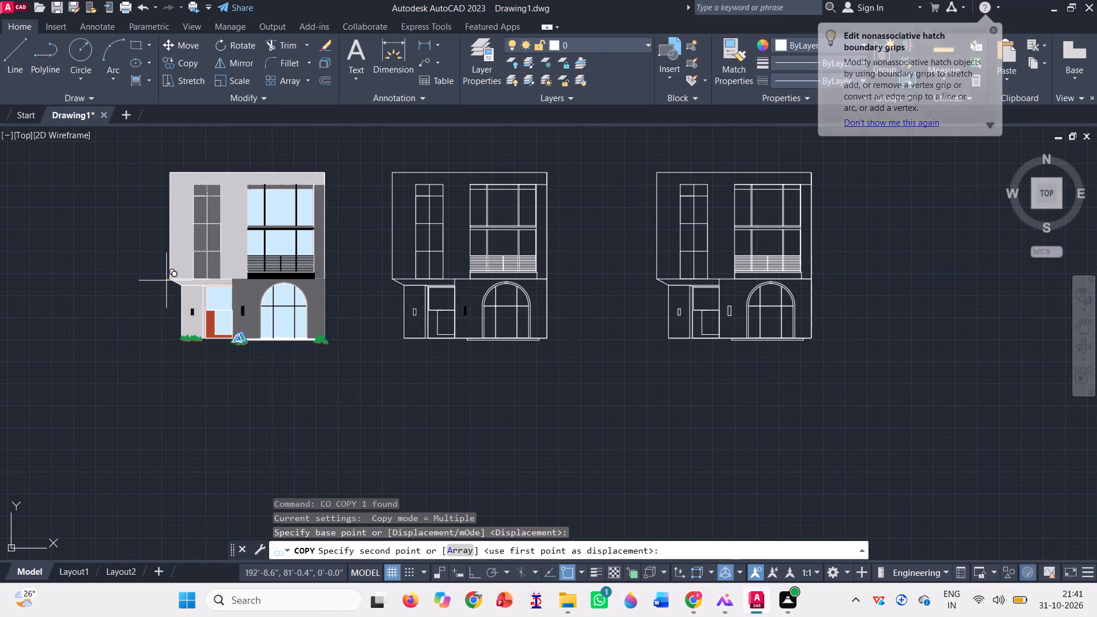
pyautogui.click(655, 275)
pyautogui.press('space')
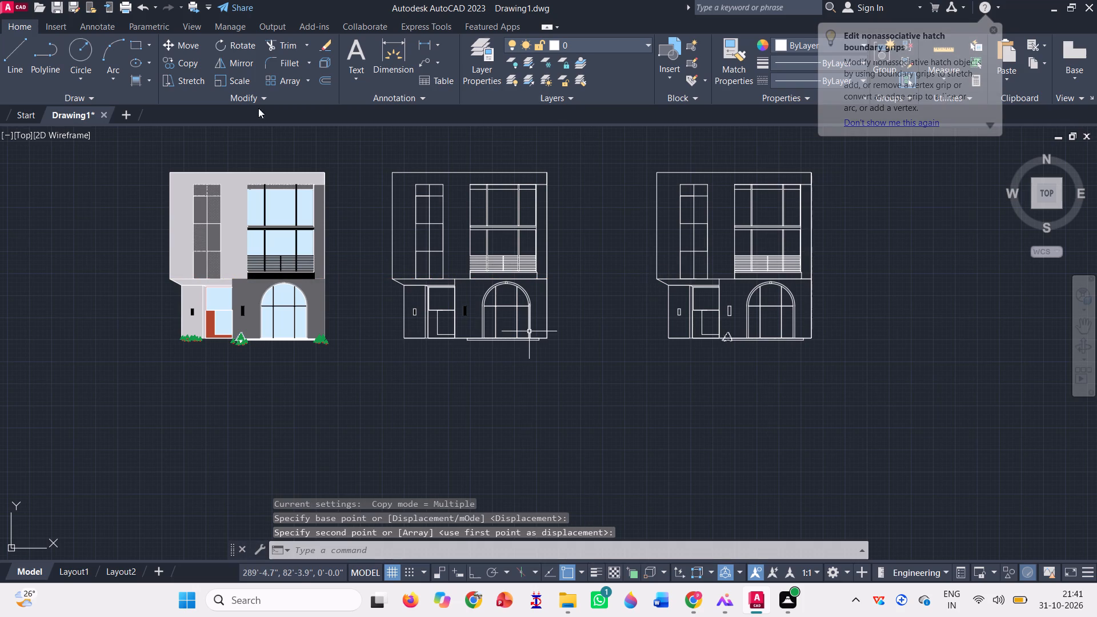
# Trim away the building lines that run inside the copied tree outline.
pyautogui.click(275, 47)
pyautogui.scroll(3, 742, 335)
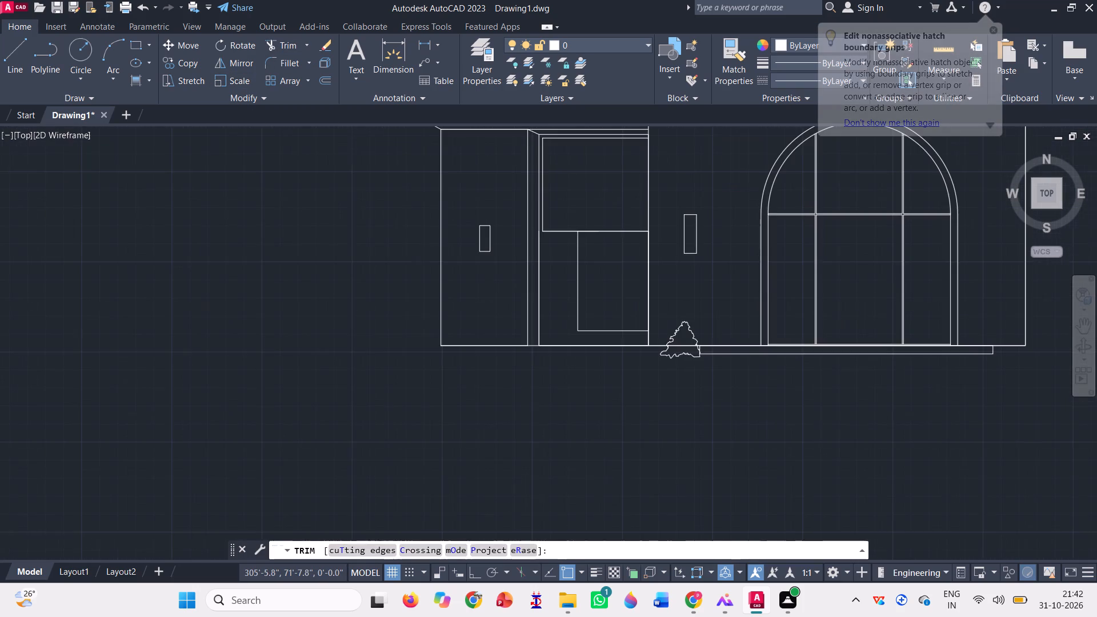
pyautogui.scroll(2, 714, 370)
pyautogui.click(650, 312)
pyautogui.click(646, 298)
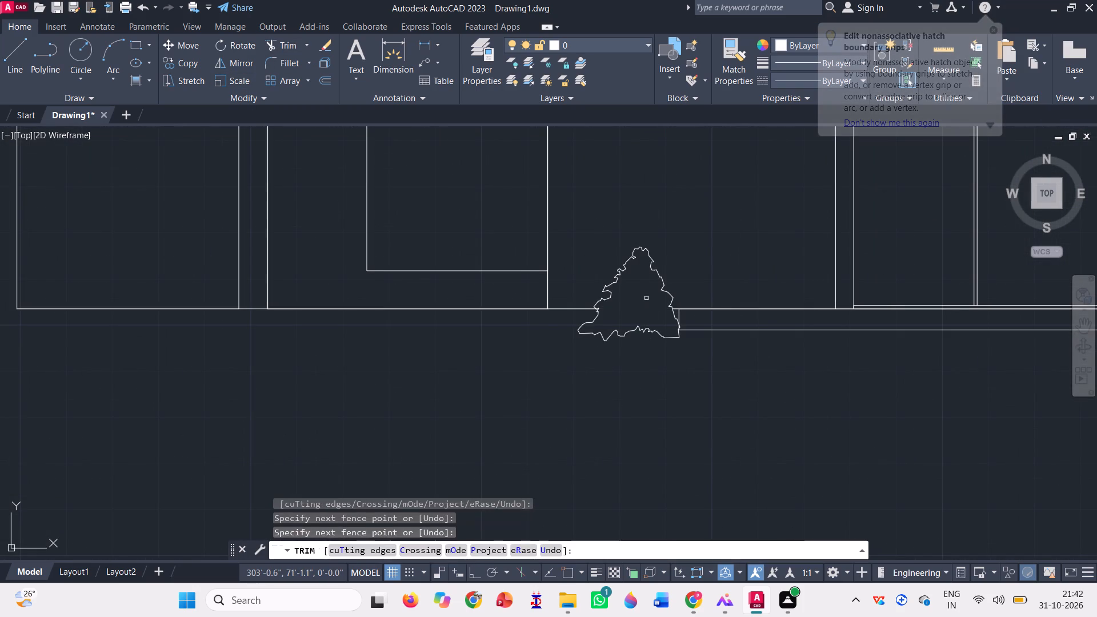
pyautogui.scroll(-2, 634, 326)
pyautogui.scroll(-2, 622, 382)
pyautogui.press('Escape')
# Change the colour of the whole farthest line elevation, including its tree outline, to black (0,0,0).
pyautogui.scroll(-1, 622, 382)
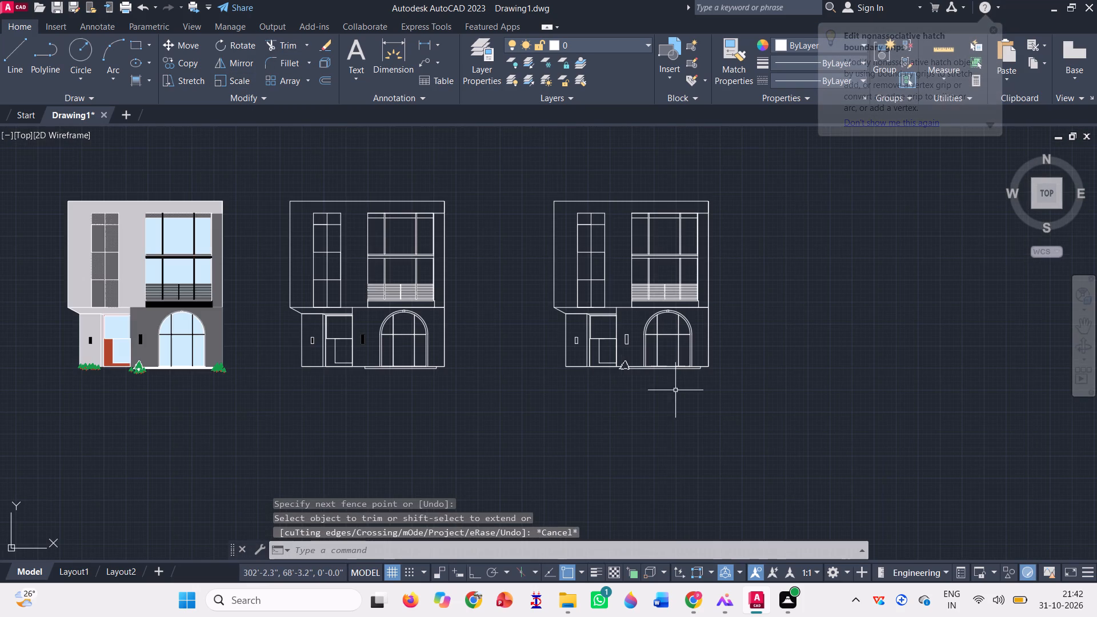
pyautogui.click(754, 404)
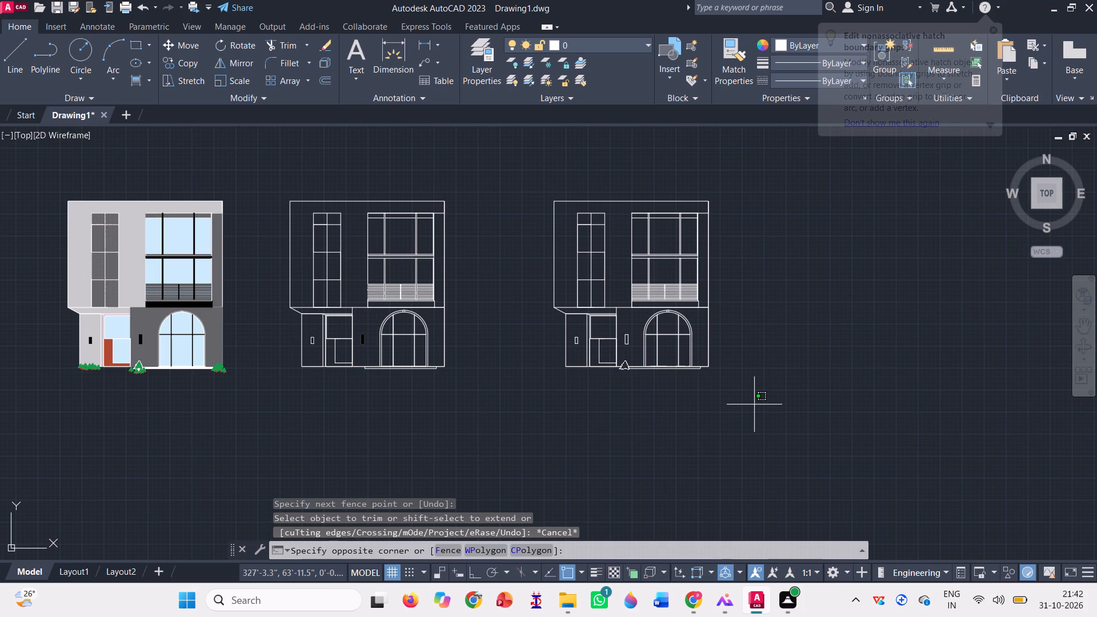
pyautogui.click(519, 164)
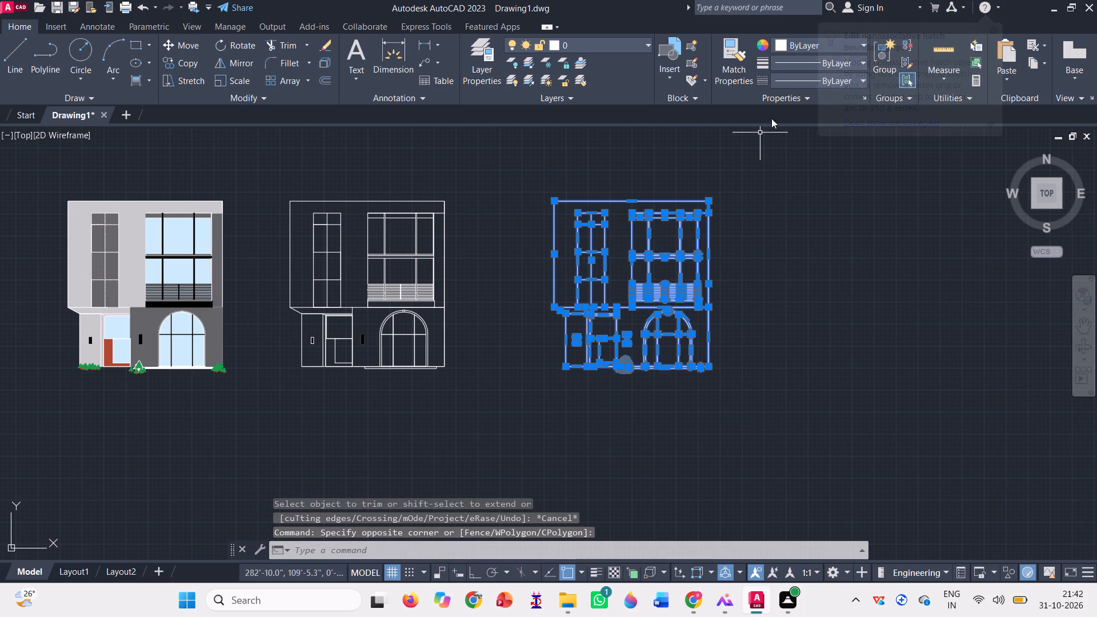
pyautogui.click(804, 45)
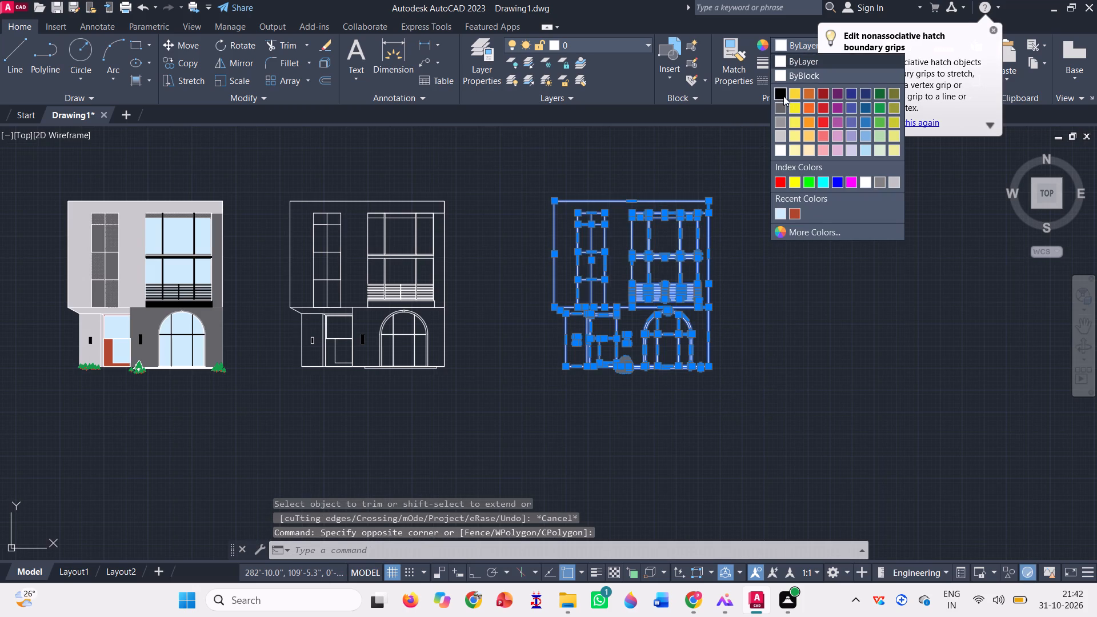
pyautogui.click(781, 94)
pyautogui.press('space')
pyautogui.press('space')
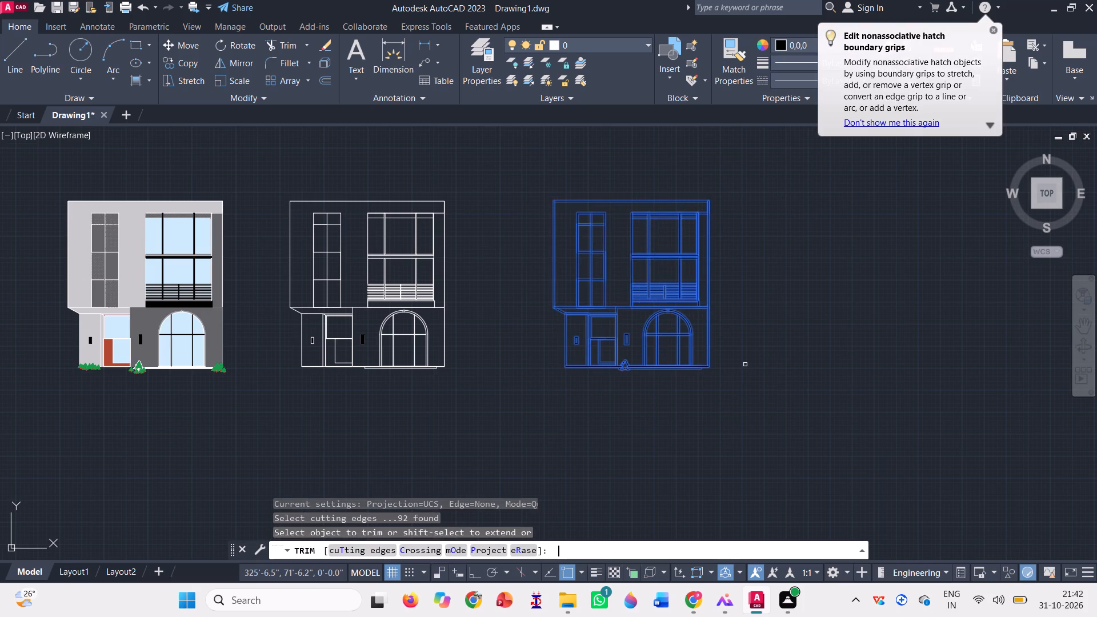
pyautogui.press('Escape')
# Copy the whole black line elevation onto the coloured elevation, matching their lower-right wall corners.
pyautogui.click(754, 411)
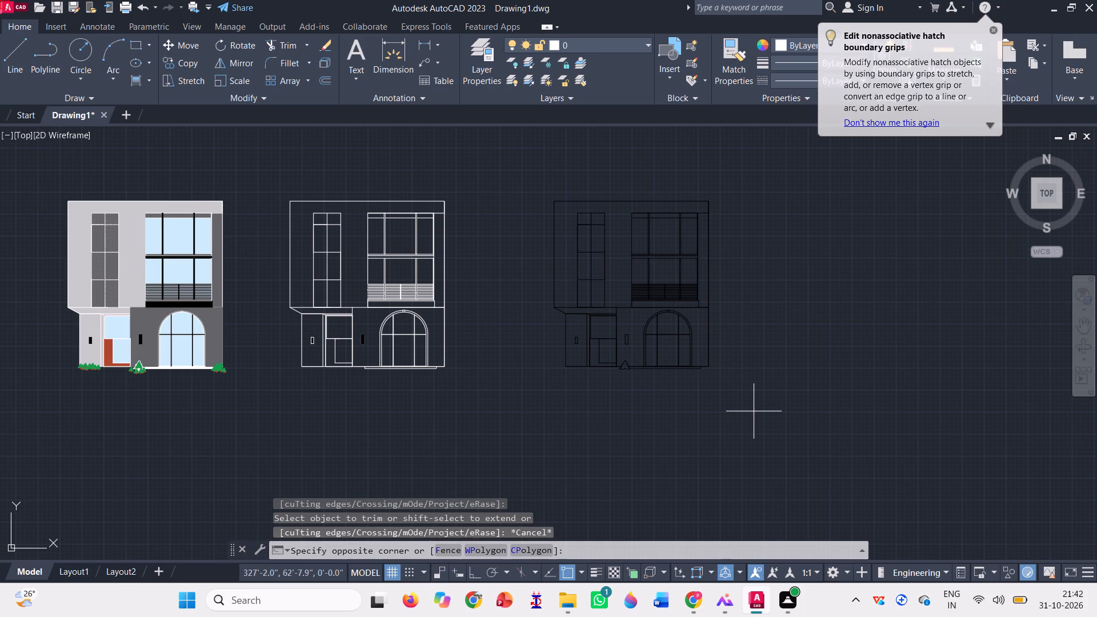
pyautogui.click(531, 178)
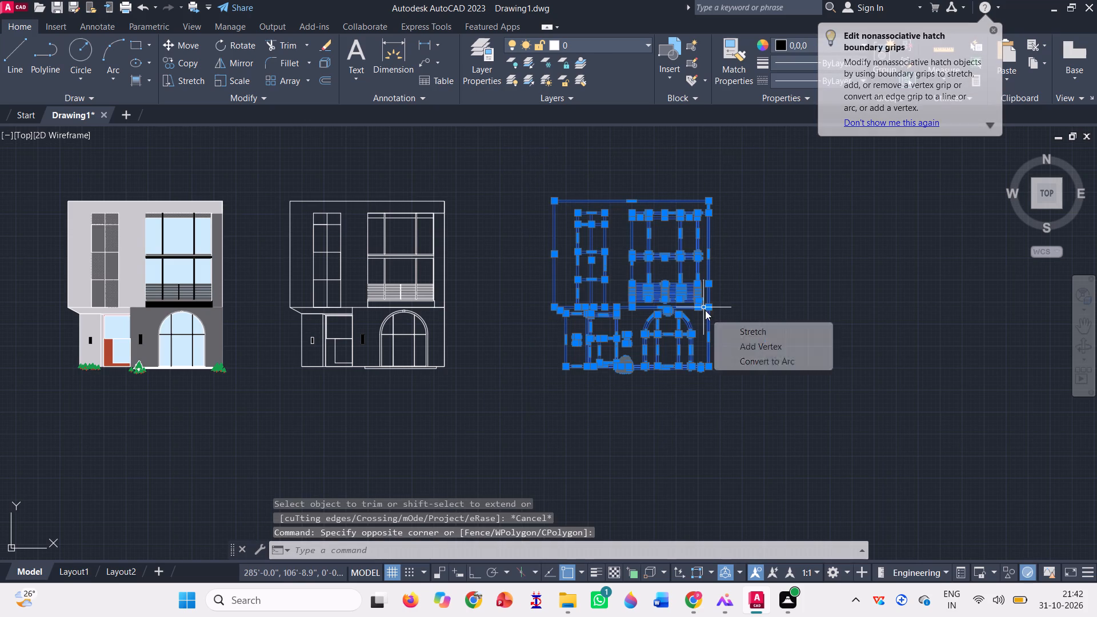
pyautogui.write('co')
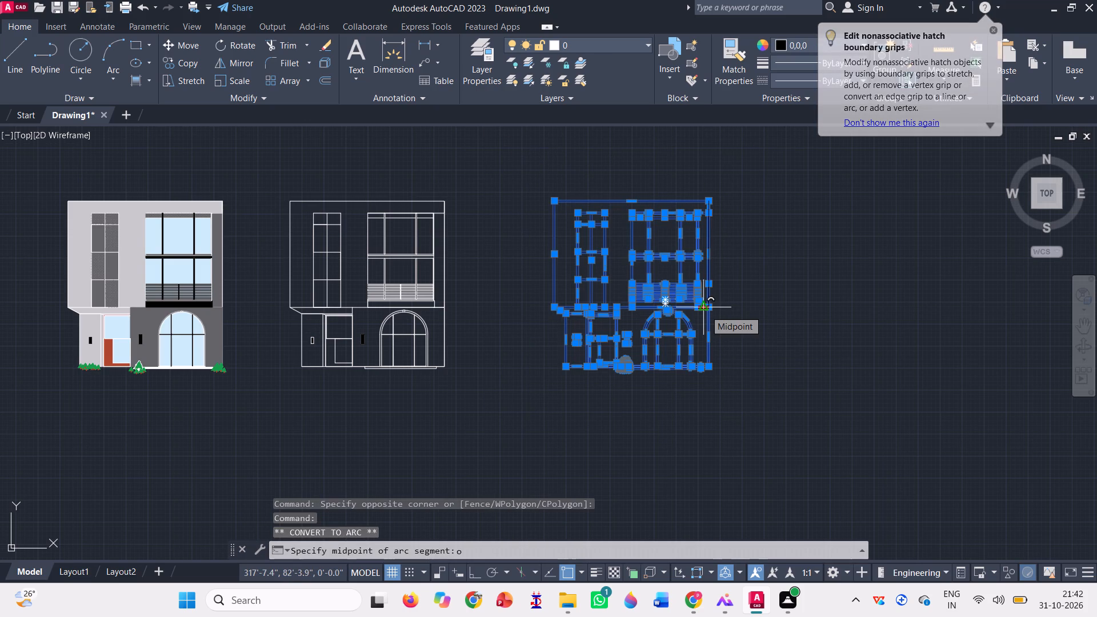
pyautogui.press('BackSpace')
pyautogui.press('BackSpace')
pyautogui.write('co')
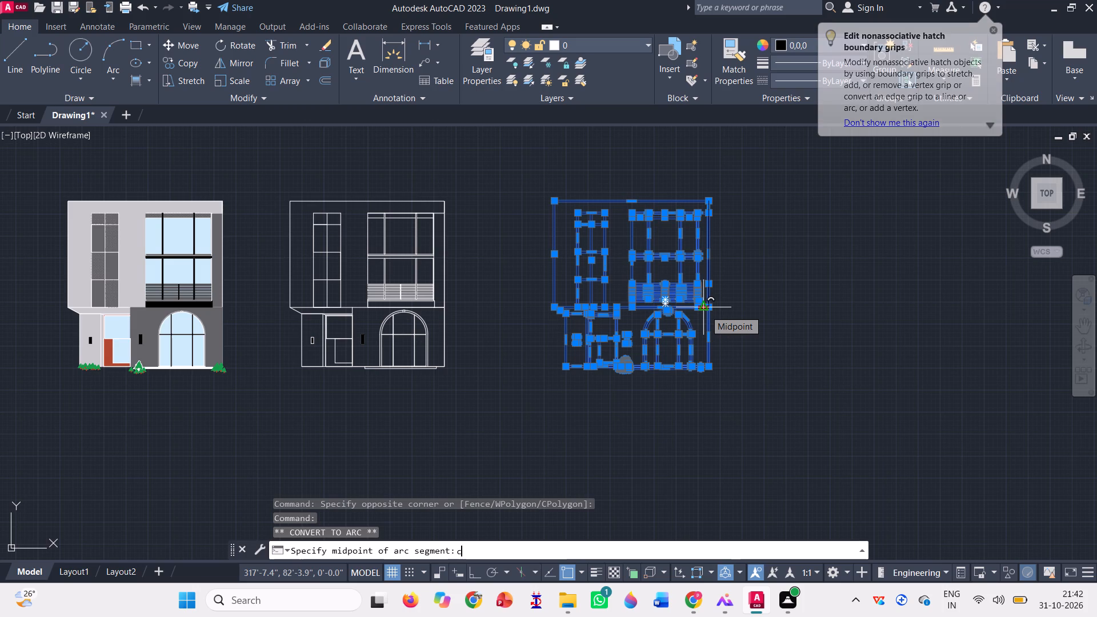
pyautogui.press('space')
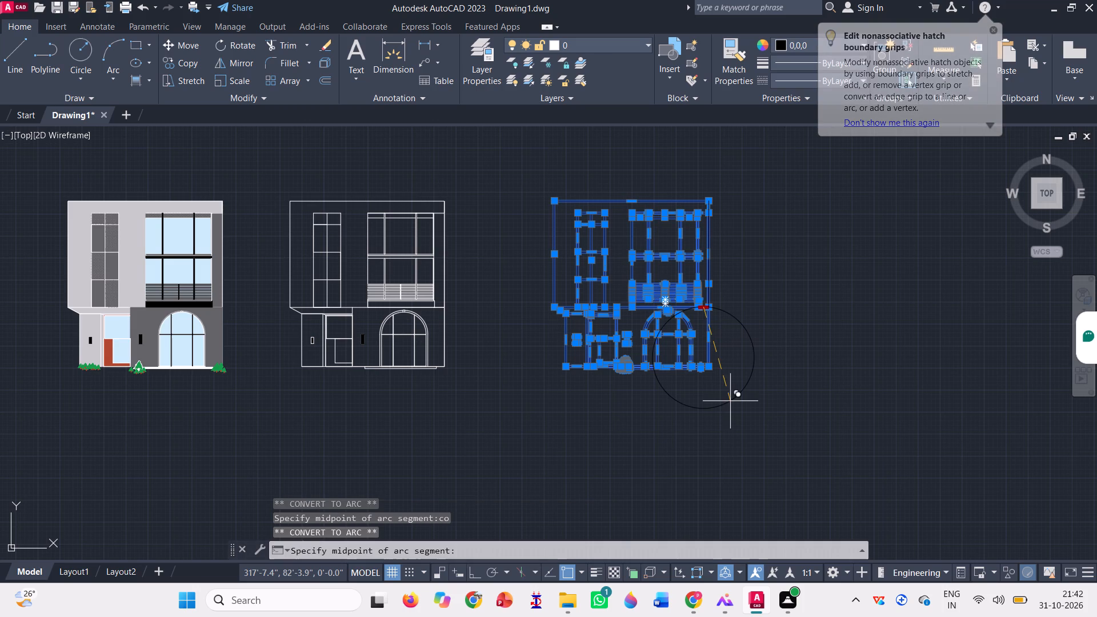
pyautogui.press('Escape')
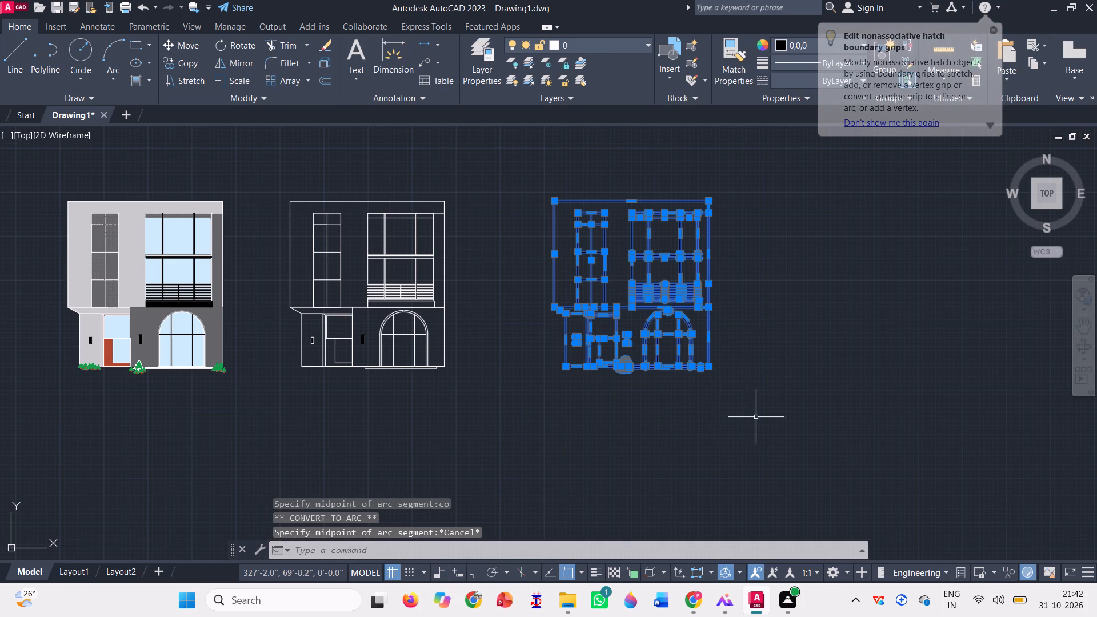
pyautogui.press('x')
pyautogui.press('BackSpace')
pyautogui.write('co')
pyautogui.press('space')
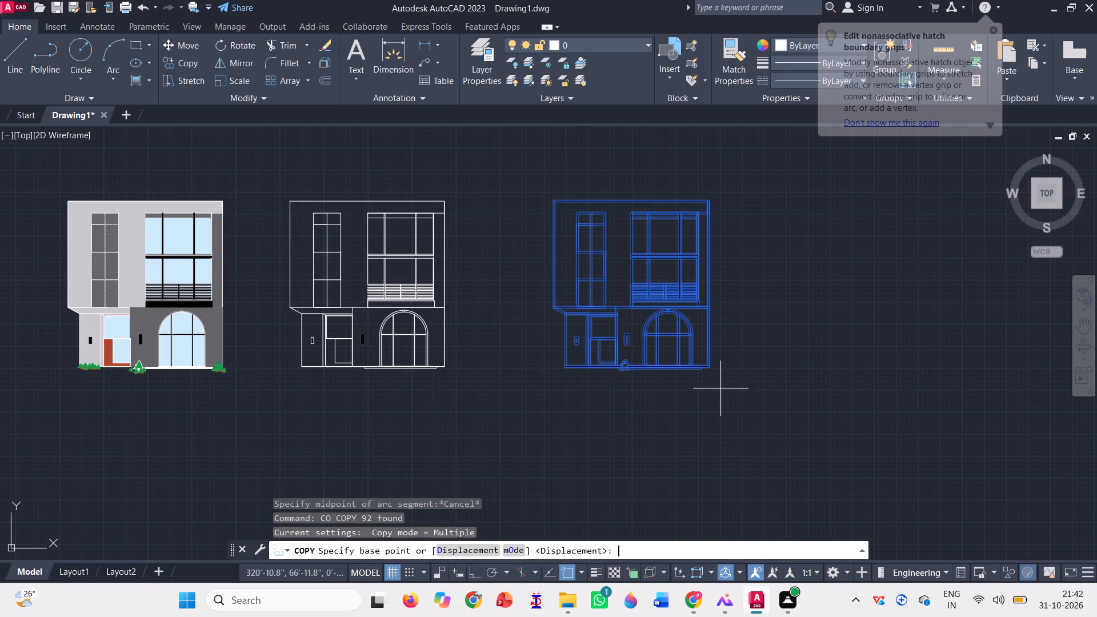
pyautogui.scroll(3, 720, 388)
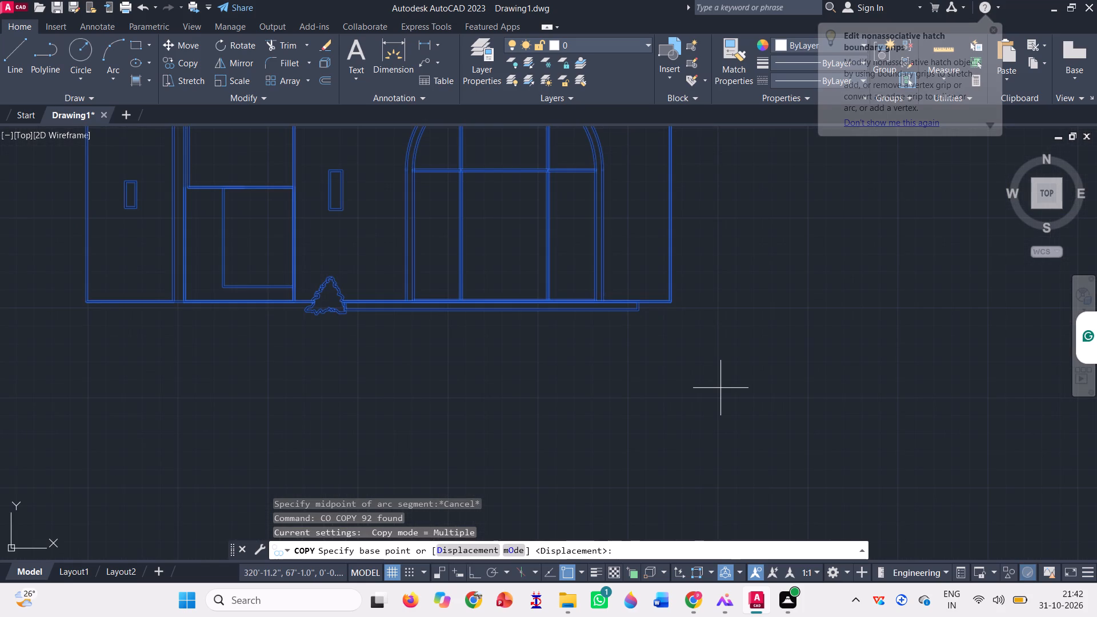
pyautogui.scroll(3, 648, 322)
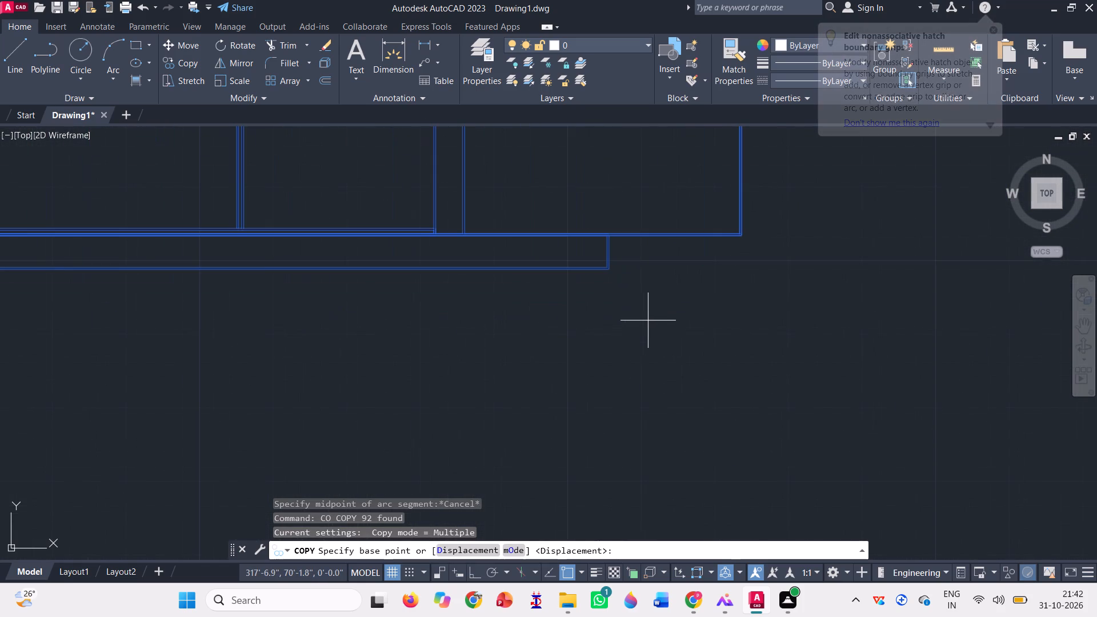
pyautogui.click(742, 231)
pyautogui.scroll(-2, 798, 312)
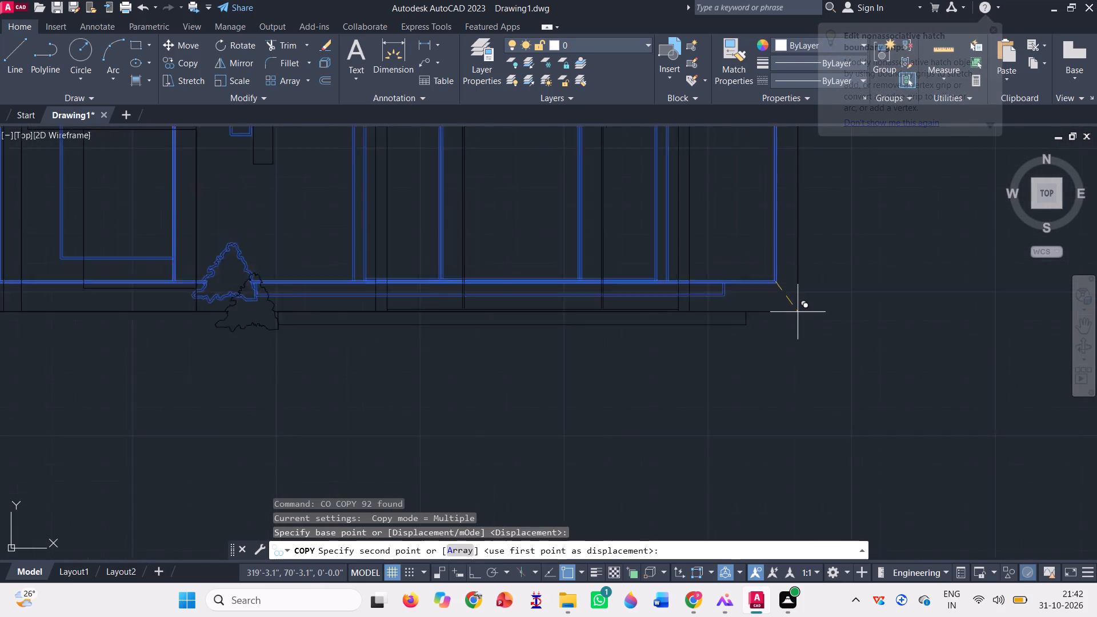
pyautogui.scroll(-5, 798, 312)
pyautogui.scroll(3, 510, 318)
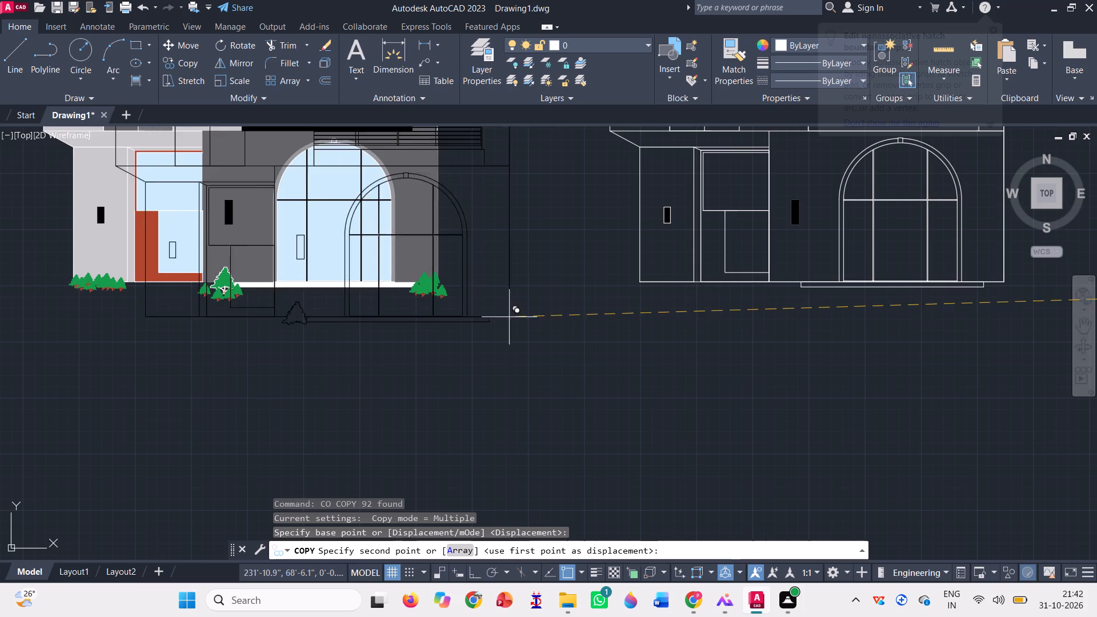
pyautogui.scroll(3, 424, 282)
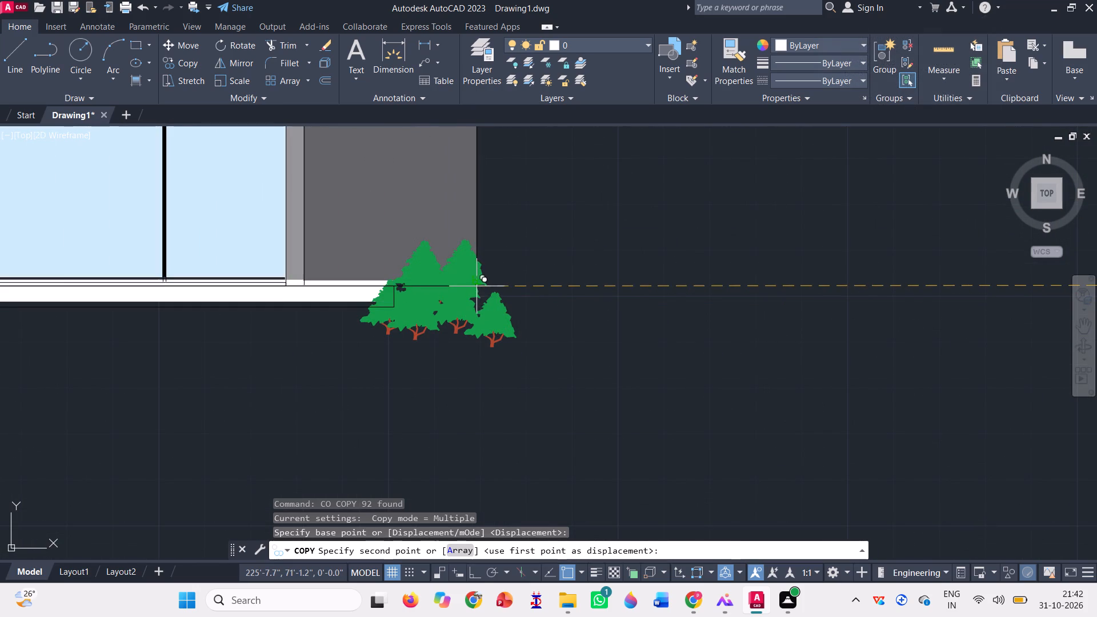
pyautogui.click(475, 281)
pyautogui.scroll(-2, 516, 357)
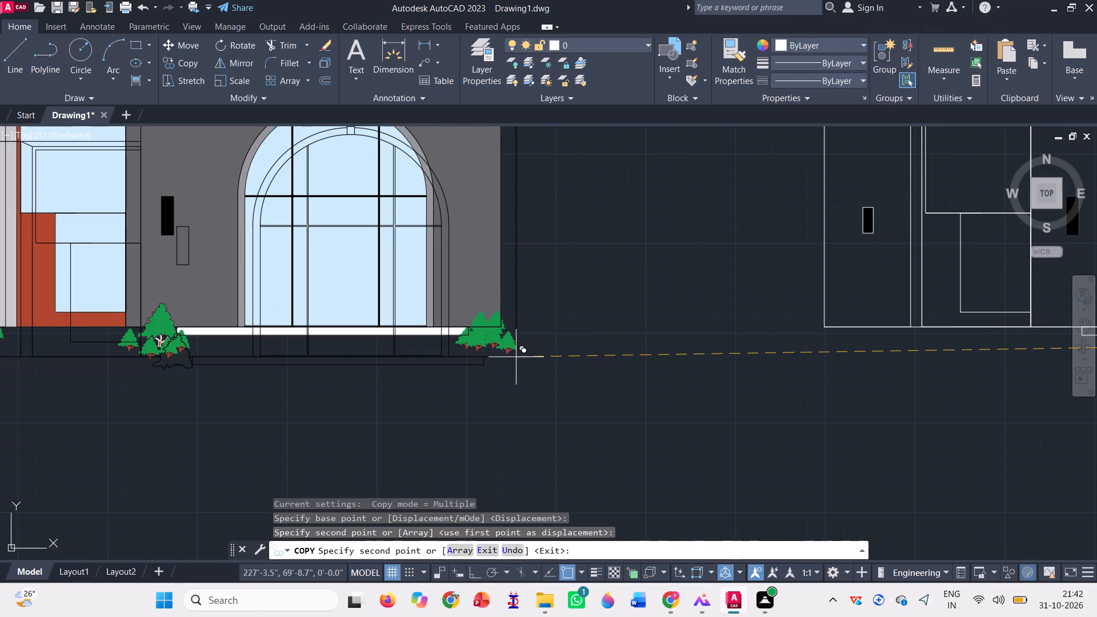
pyautogui.press('space')
# Copy the outermost small tree with its trunk to three spots over the tree cluster at the coloured elevation's right base corner.
pyautogui.scroll(-1, 517, 359)
pyautogui.scroll(3, 511, 356)
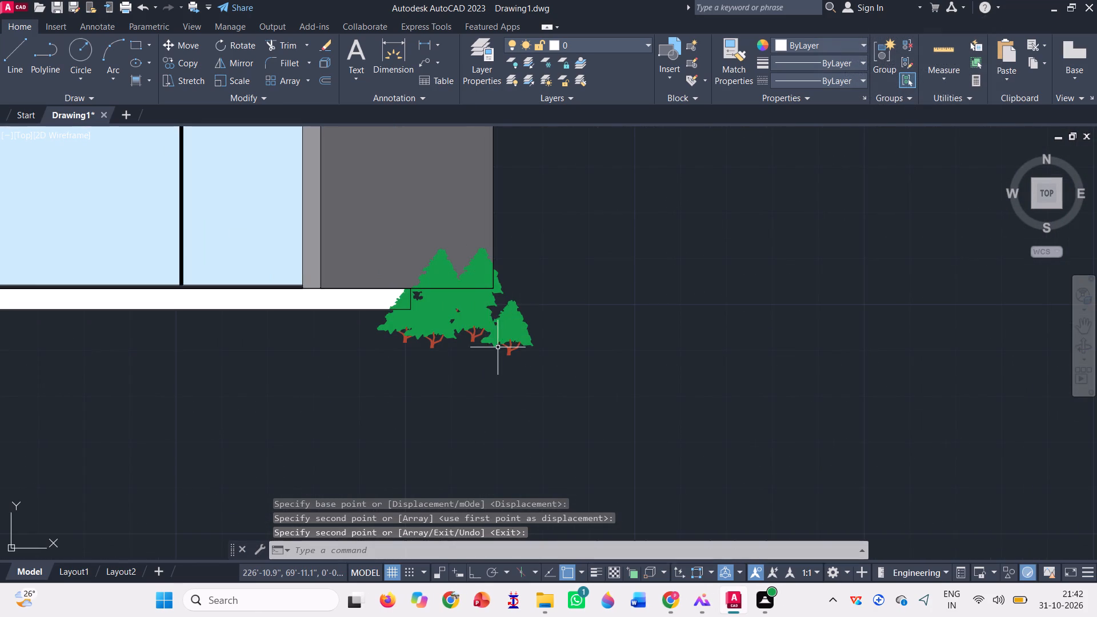
pyautogui.click(475, 273)
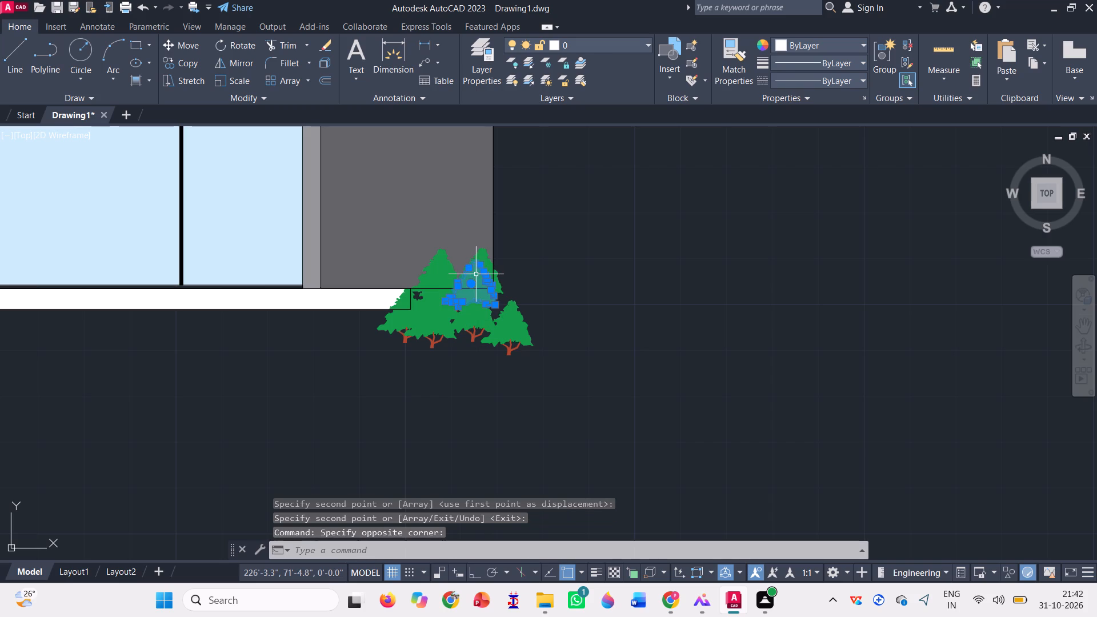
pyautogui.press('Escape')
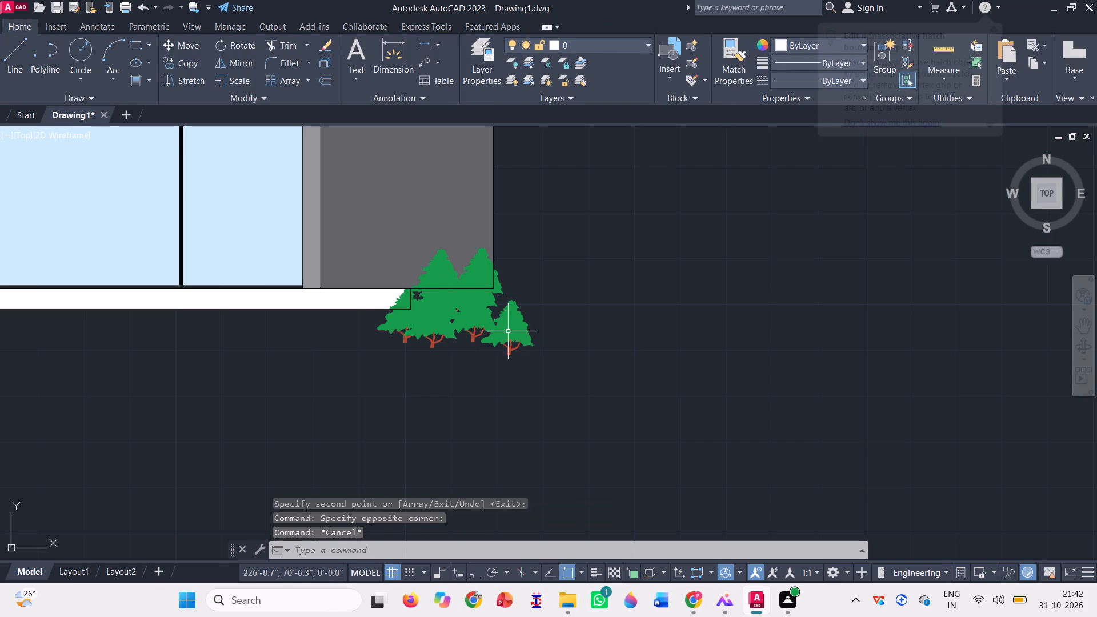
pyautogui.click(508, 331)
pyautogui.scroll(3, 547, 374)
pyautogui.click(464, 344)
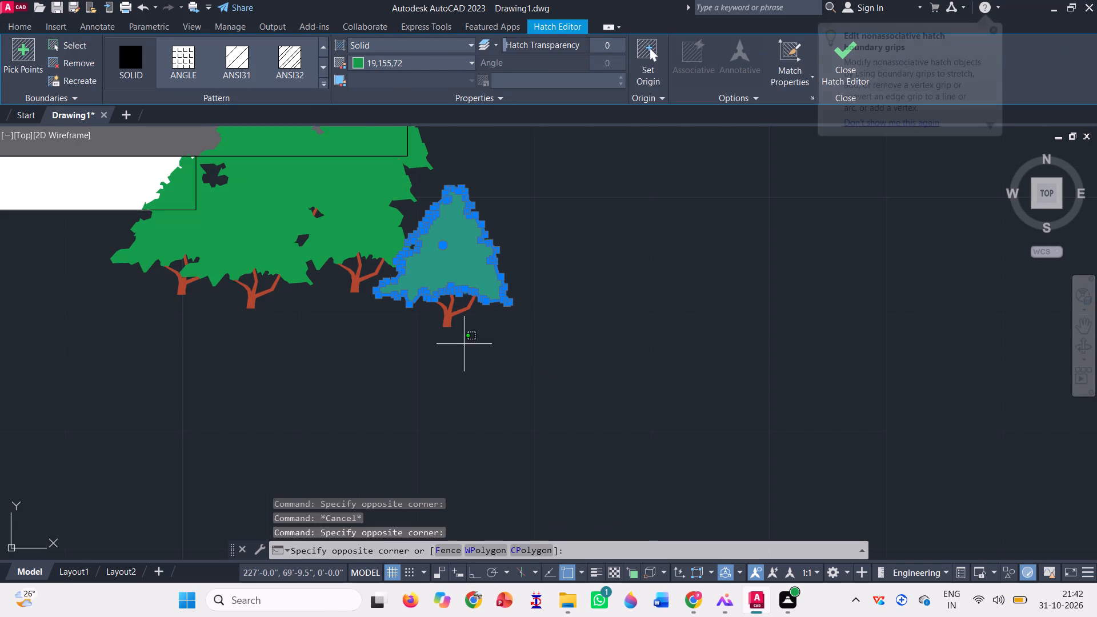
pyautogui.click(433, 305)
pyautogui.scroll(-3, 544, 409)
pyautogui.write('co')
pyautogui.press('space')
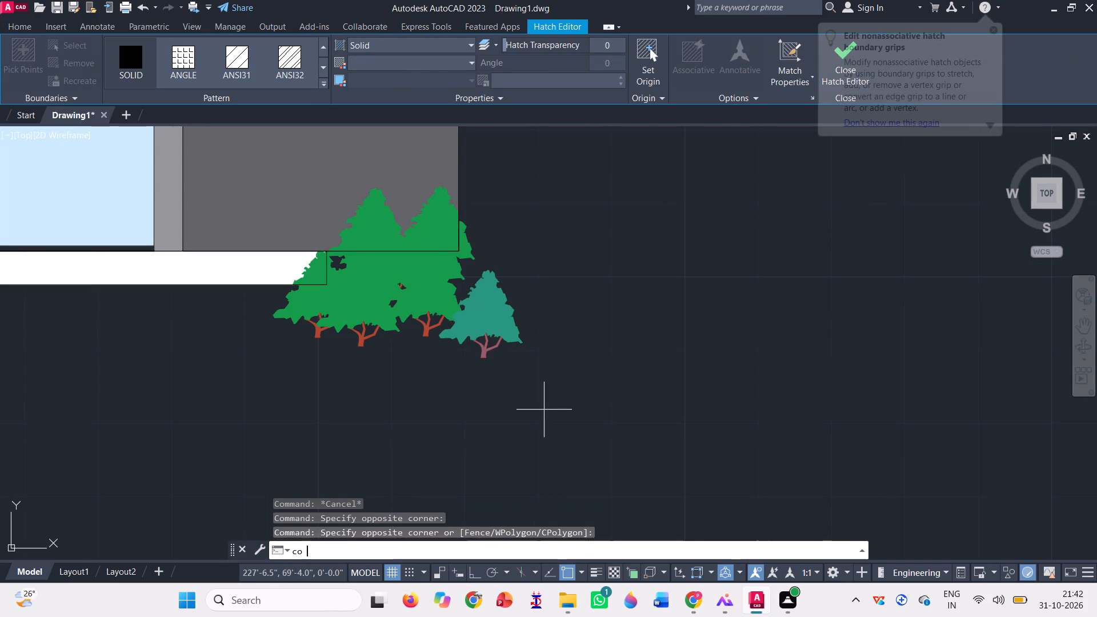
pyautogui.click(481, 356)
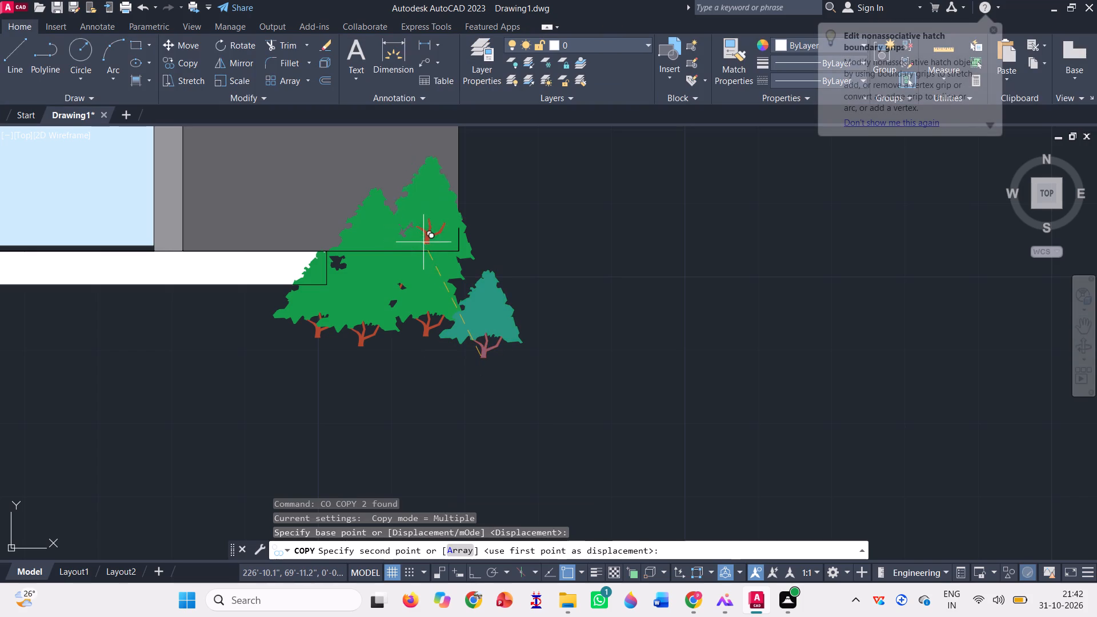
pyautogui.click(443, 285)
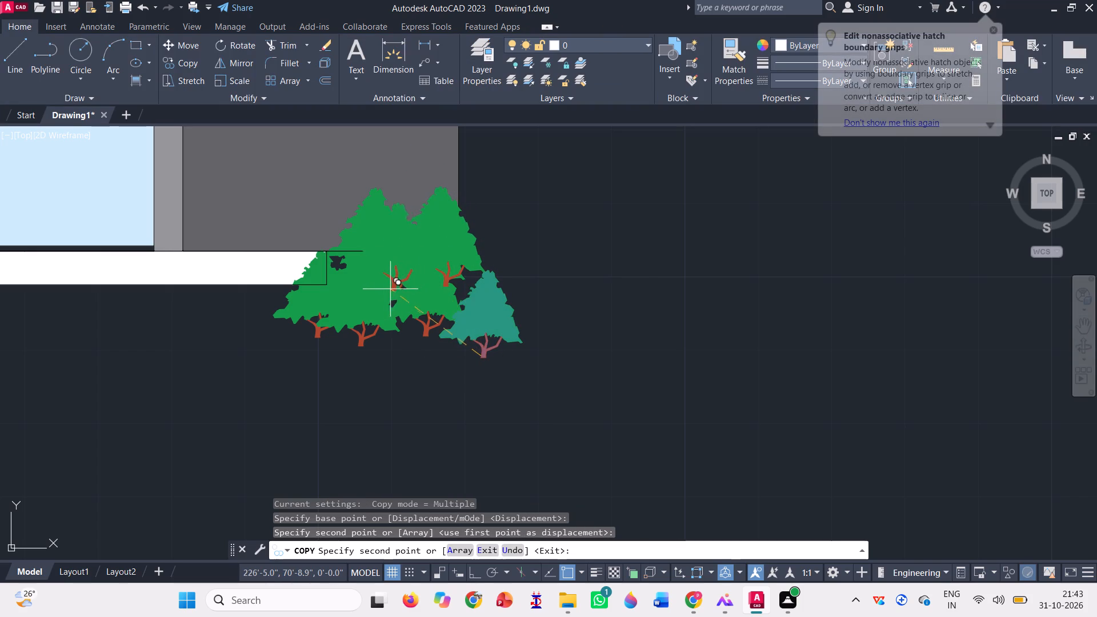
pyautogui.click(381, 290)
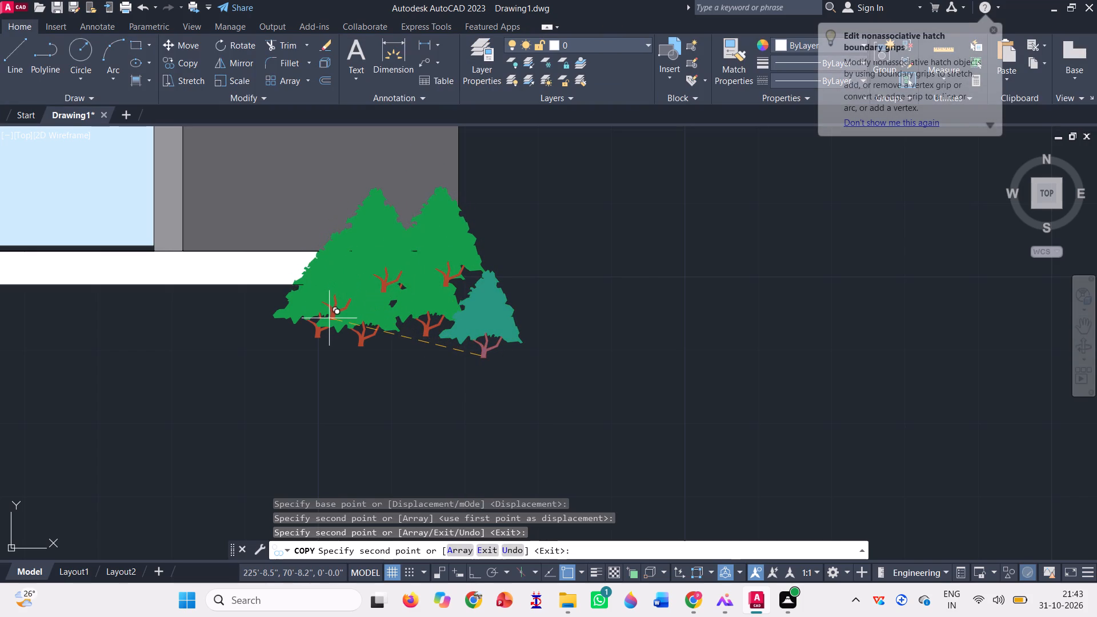
pyautogui.click(329, 318)
# Place eleven more copies of the small tree along the tree row at the coloured elevation's left base, covering the black base line.
pyautogui.scroll(-4, 443, 330)
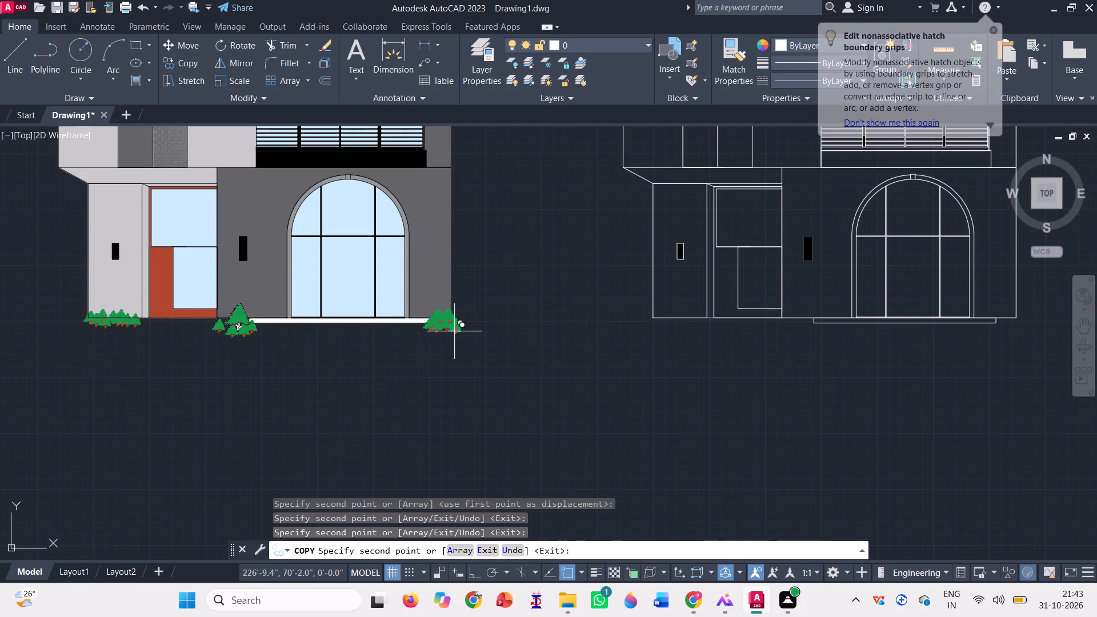
pyautogui.scroll(3, 85, 339)
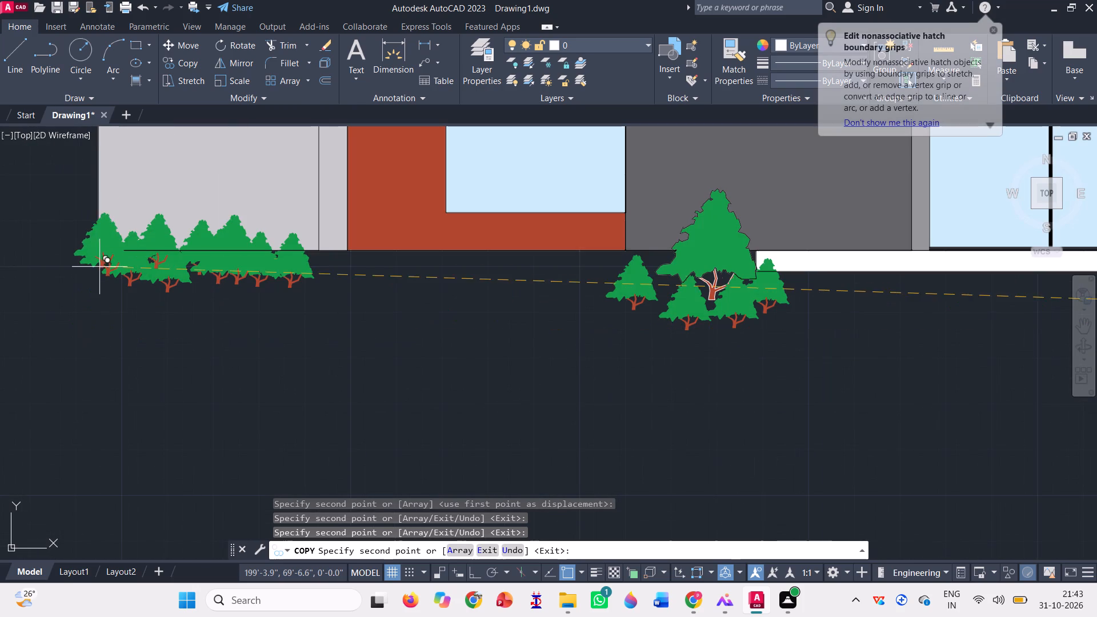
pyautogui.click(104, 276)
pyautogui.click(127, 282)
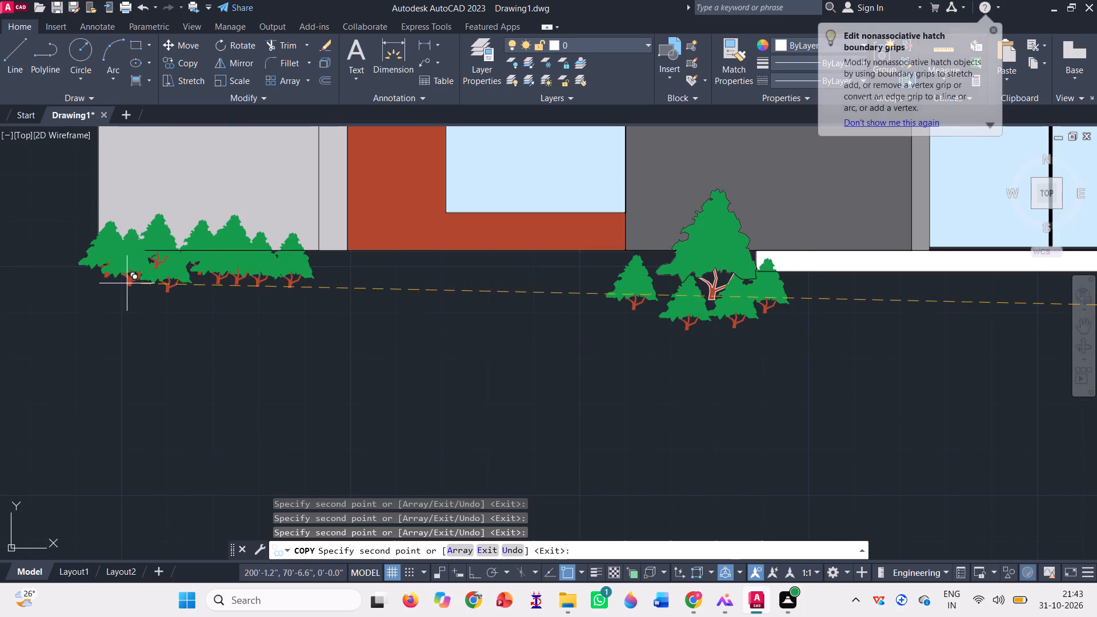
pyautogui.click(152, 271)
pyautogui.click(167, 274)
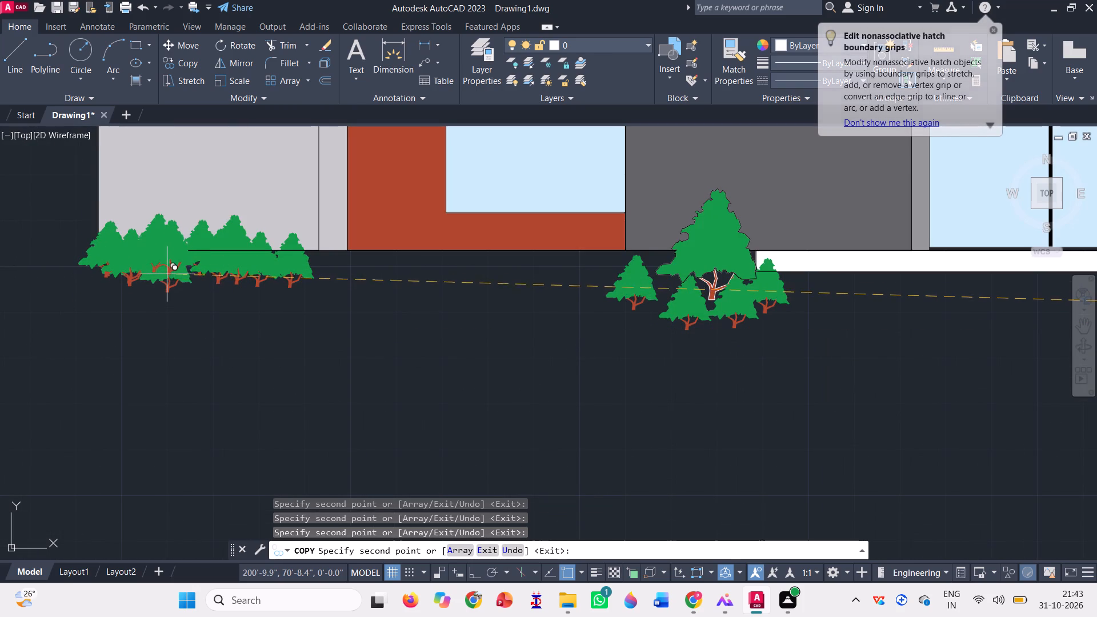
pyautogui.click(190, 284)
pyautogui.click(204, 275)
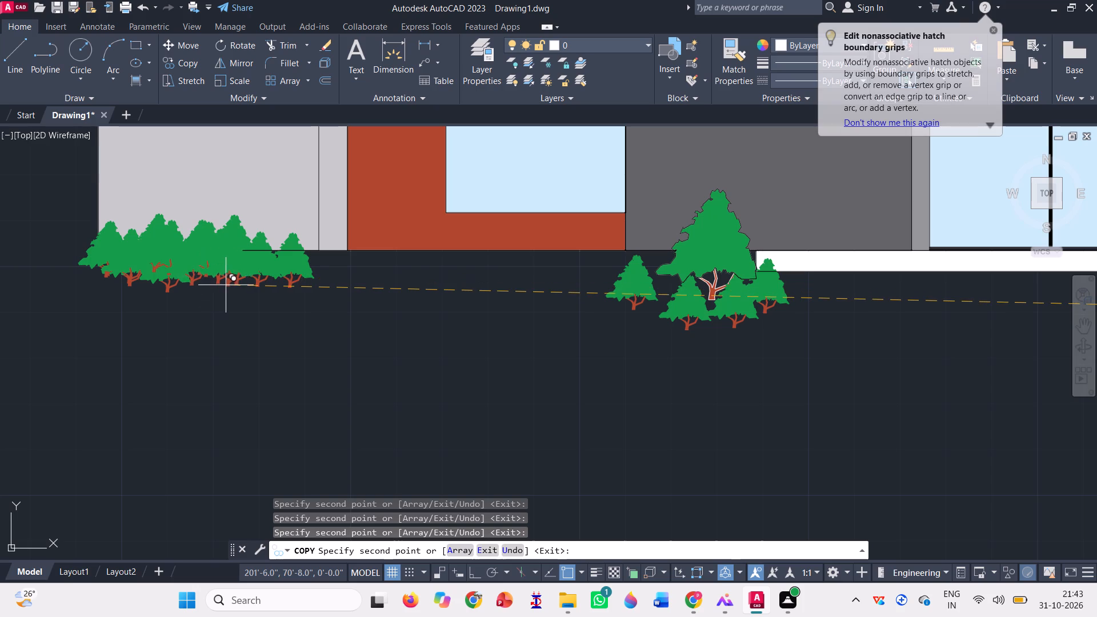
pyautogui.click(226, 285)
pyautogui.click(241, 286)
pyautogui.click(261, 294)
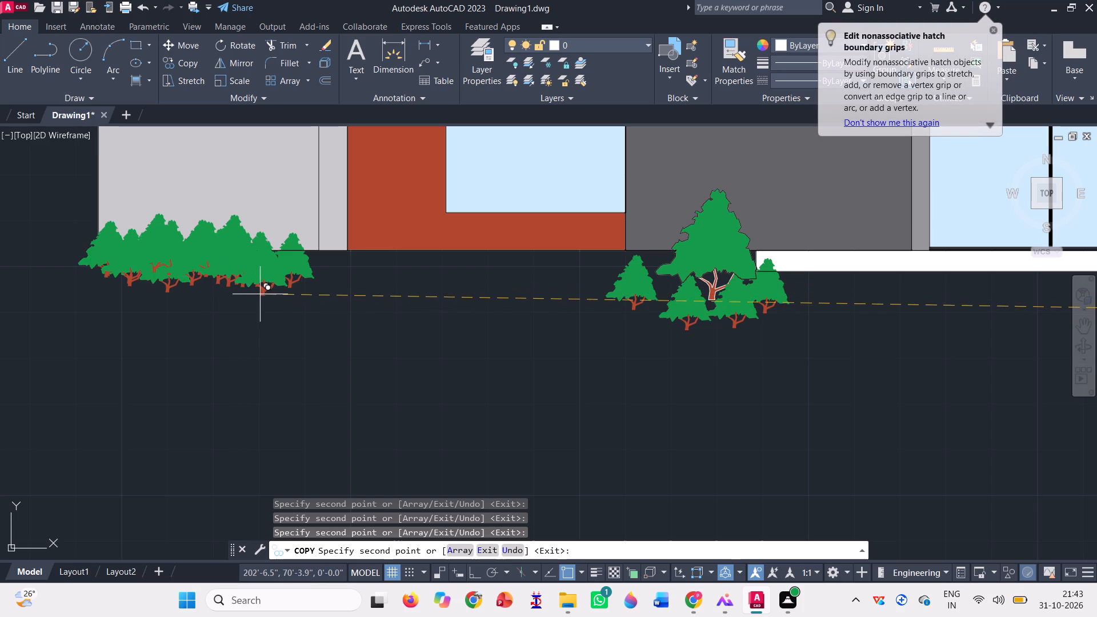
pyautogui.click(277, 287)
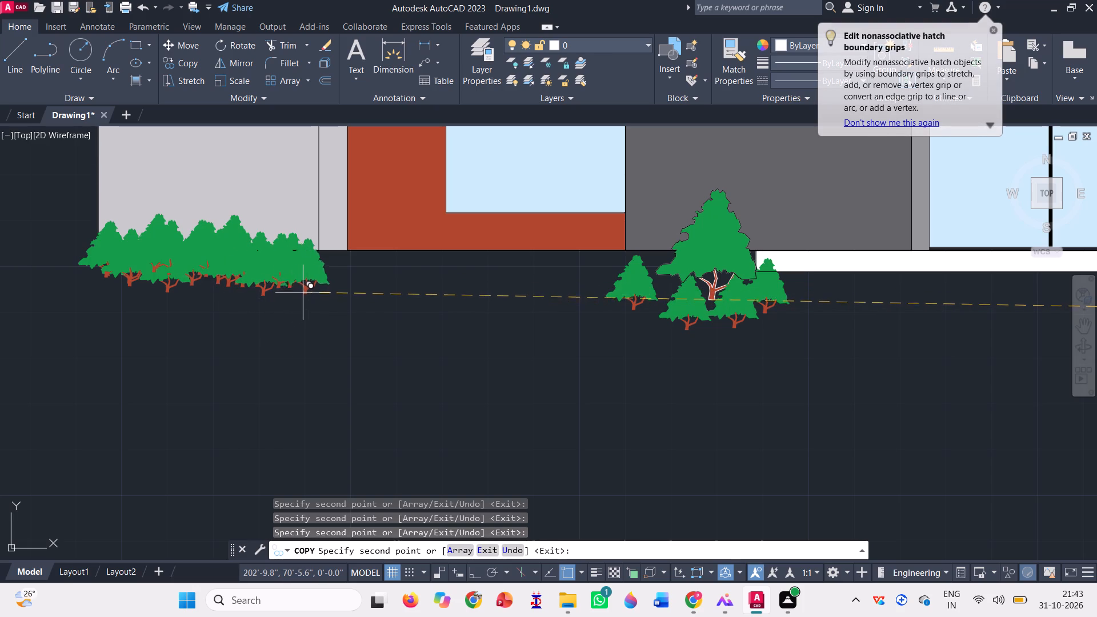
pyautogui.click(302, 289)
# Place two more small tree copies around the large tree between the door and the arched window, and finish copying.
pyautogui.scroll(-2, 270, 312)
pyautogui.scroll(3, 468, 330)
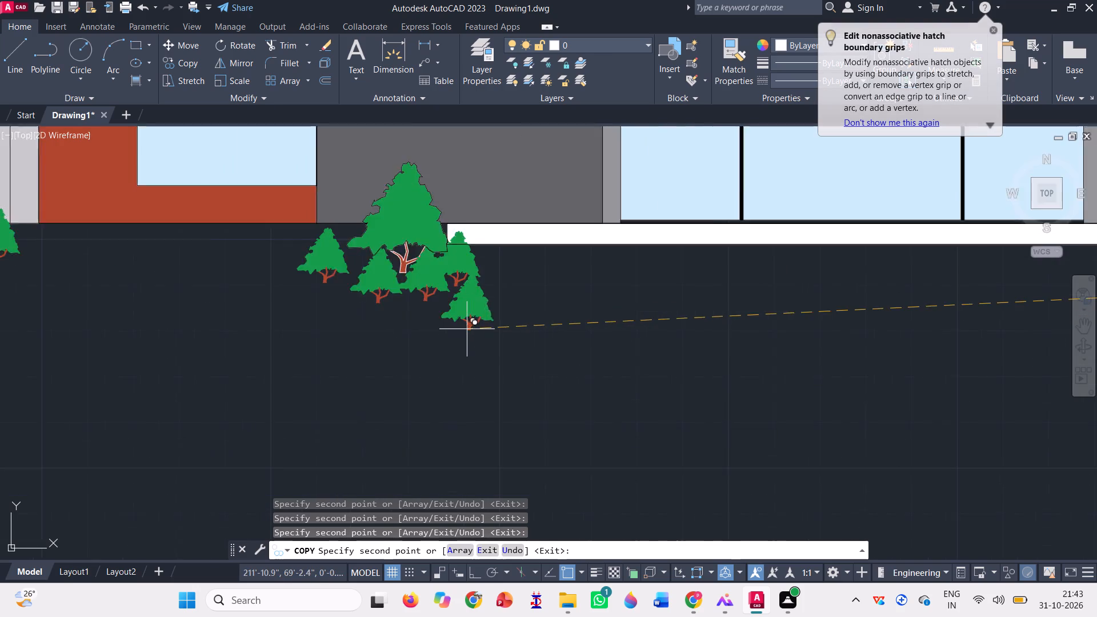
pyautogui.click(447, 251)
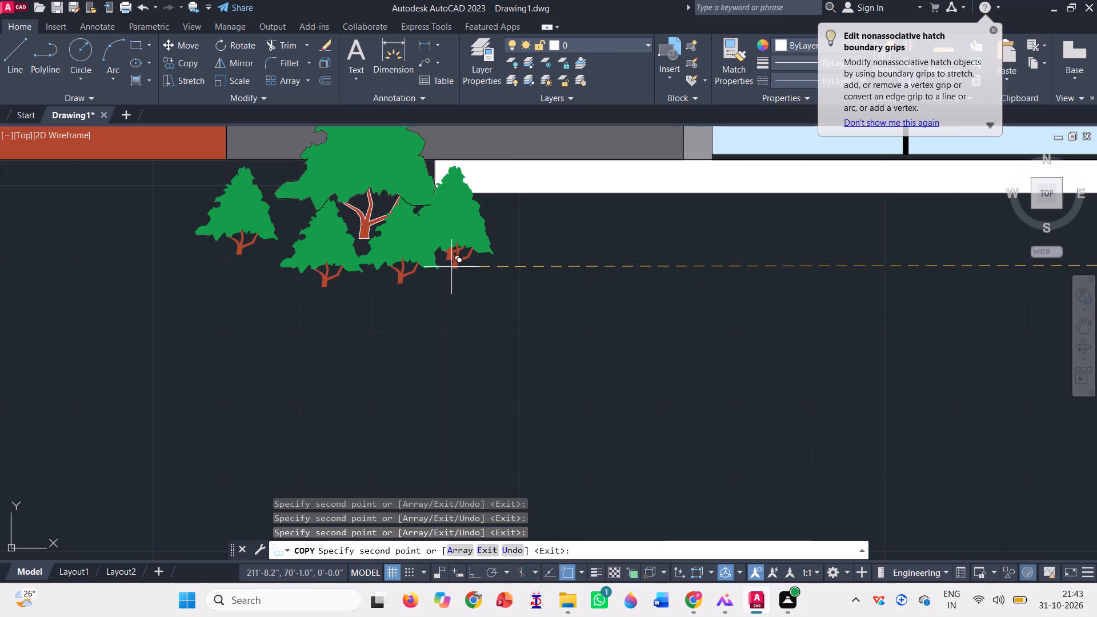
pyautogui.scroll(-2, 330, 353)
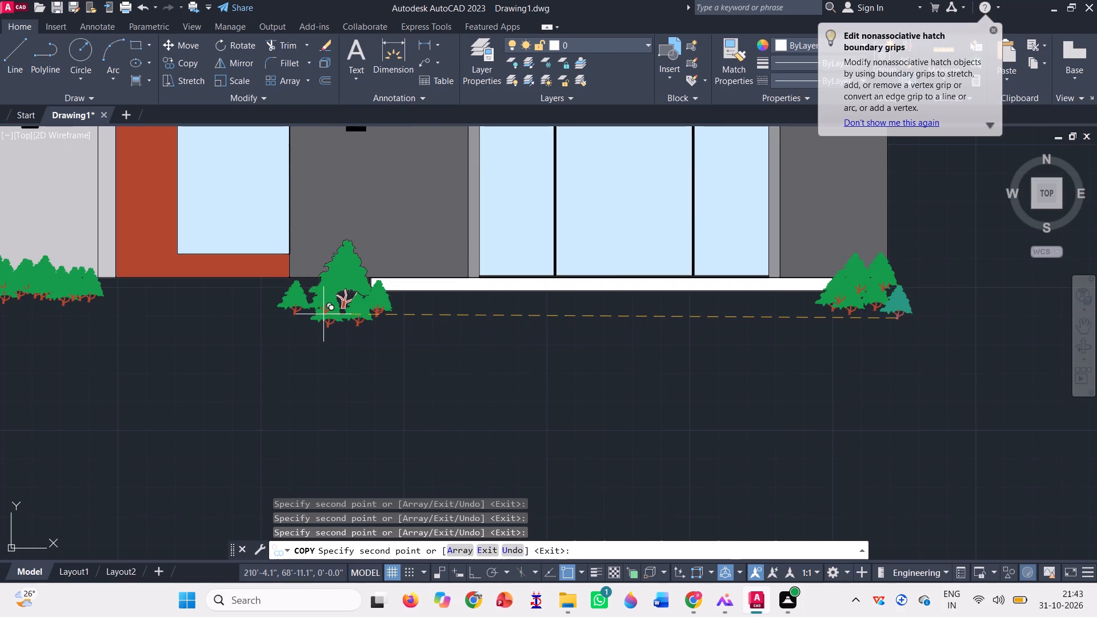
pyautogui.click(321, 312)
pyautogui.press('Escape')
# Delete the separate black line elevation standing farthest from the coloured elevation.
pyautogui.scroll(-2, 387, 394)
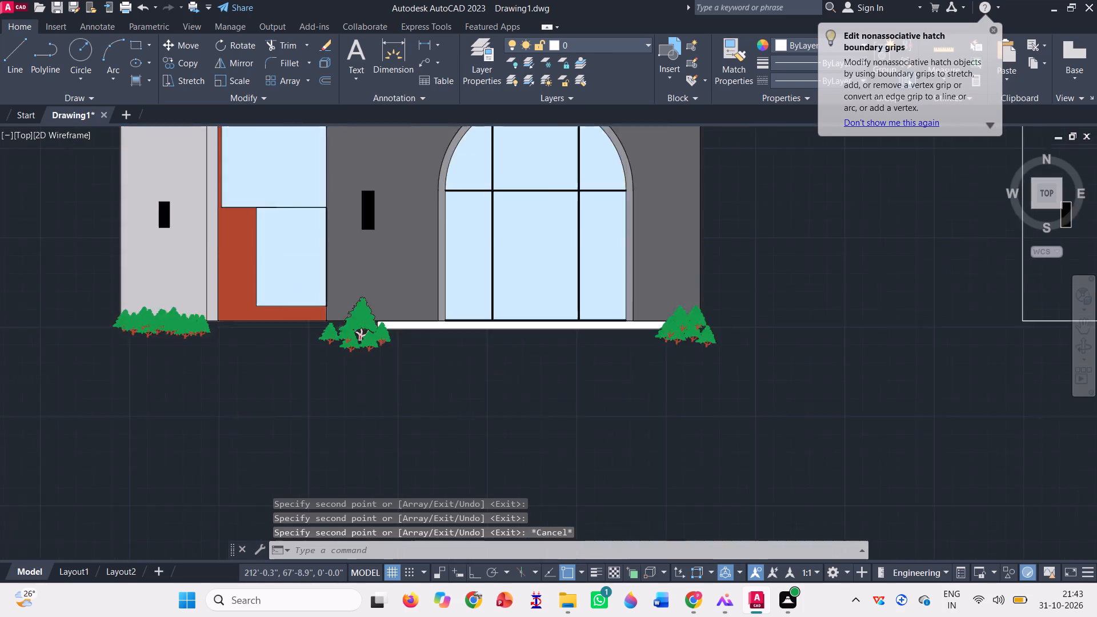
pyautogui.scroll(-2, 387, 394)
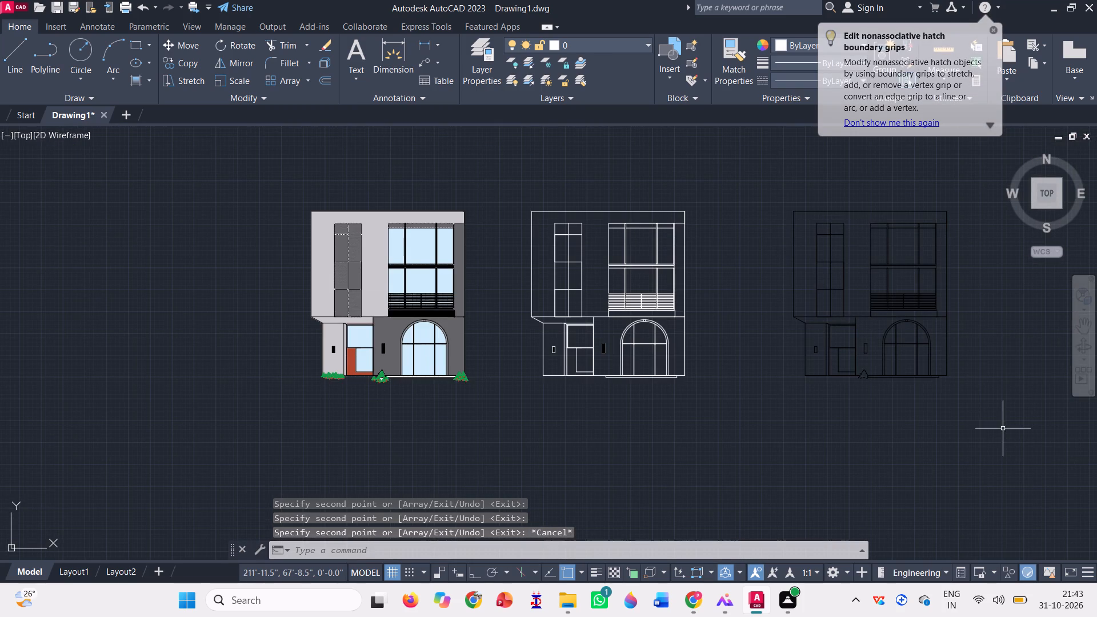
pyautogui.click(1003, 428)
pyautogui.click(774, 199)
pyautogui.press('Delete')
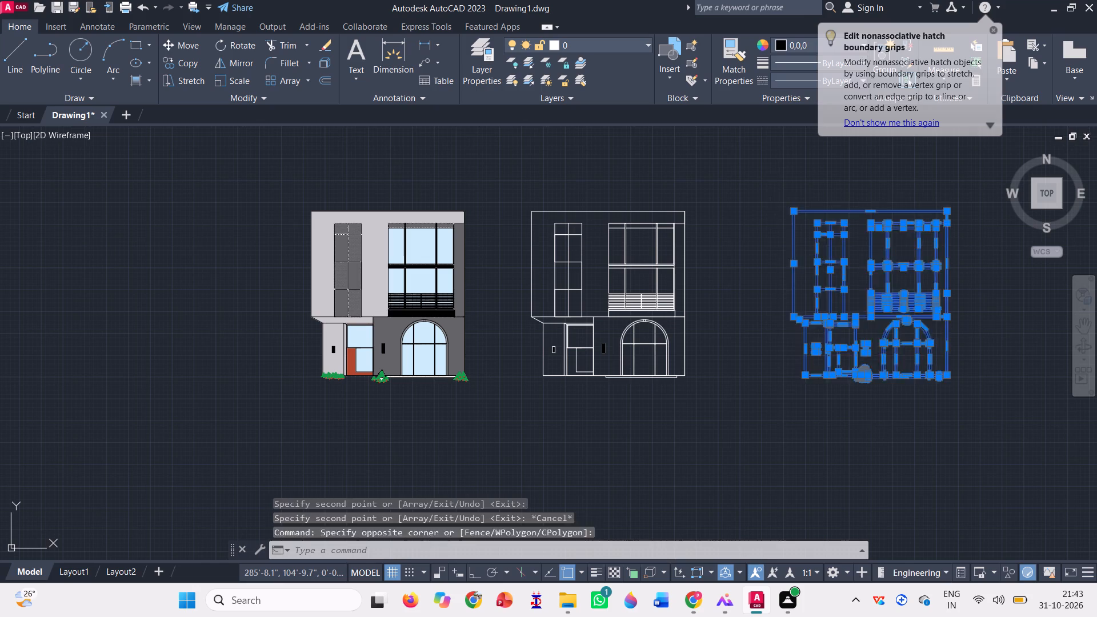
# Delete the solid black hatches of the wall lights, upper windows, balcony railing and arched window from the white line elevation.
pyautogui.scroll(2, 617, 348)
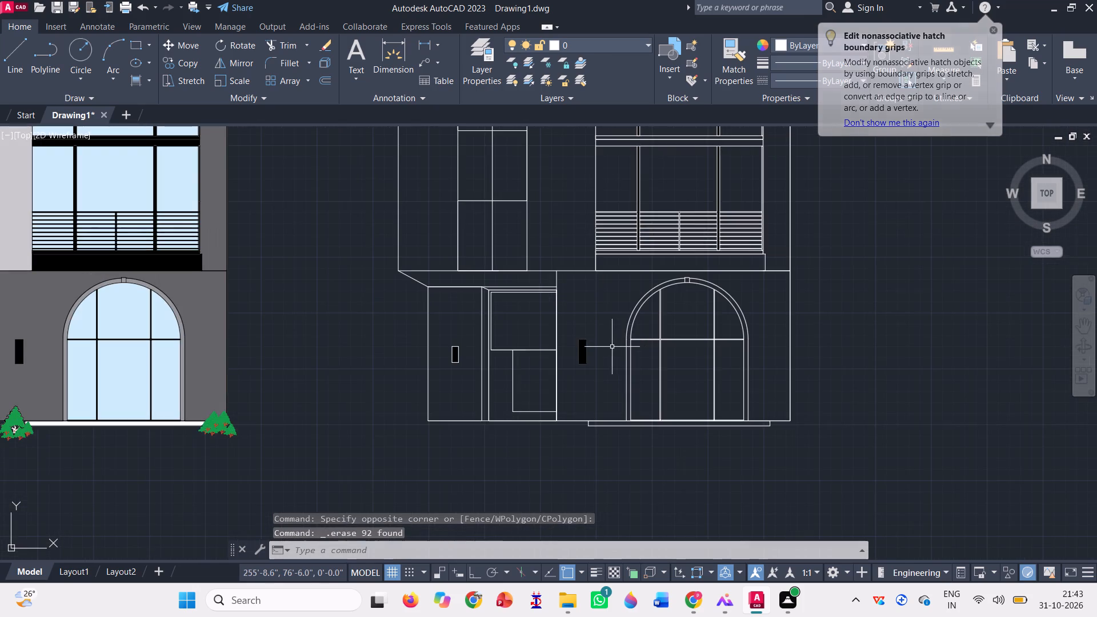
pyautogui.scroll(3, 575, 344)
pyautogui.click(604, 363)
pyautogui.scroll(-2, 563, 367)
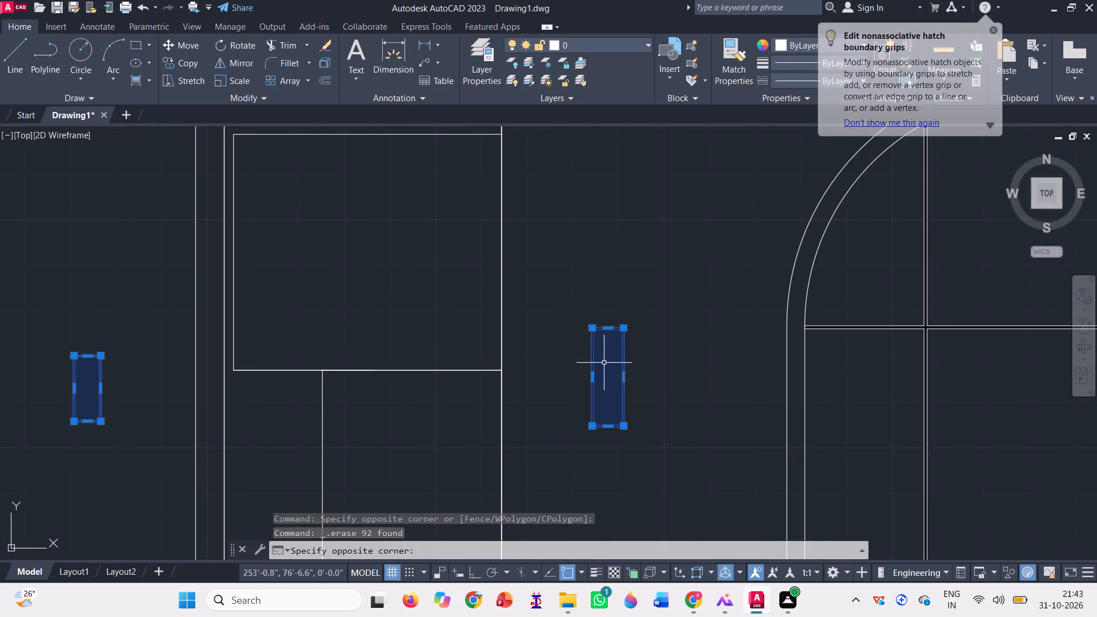
pyautogui.scroll(-1, 563, 367)
pyautogui.scroll(-2, 485, 383)
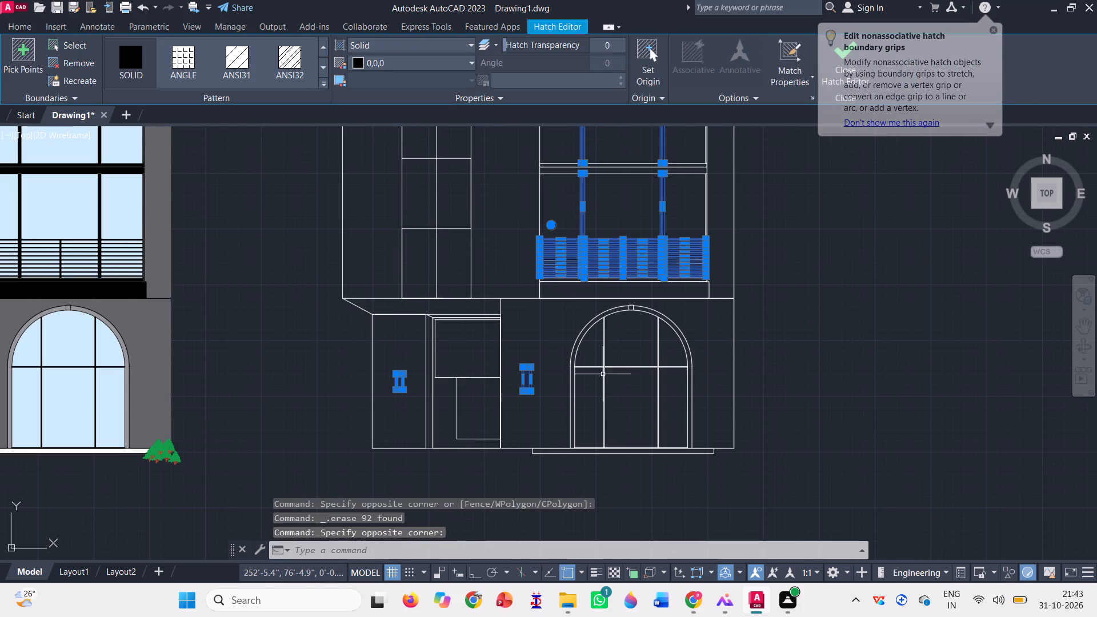
pyautogui.scroll(-2, 598, 376)
pyautogui.scroll(3, 604, 393)
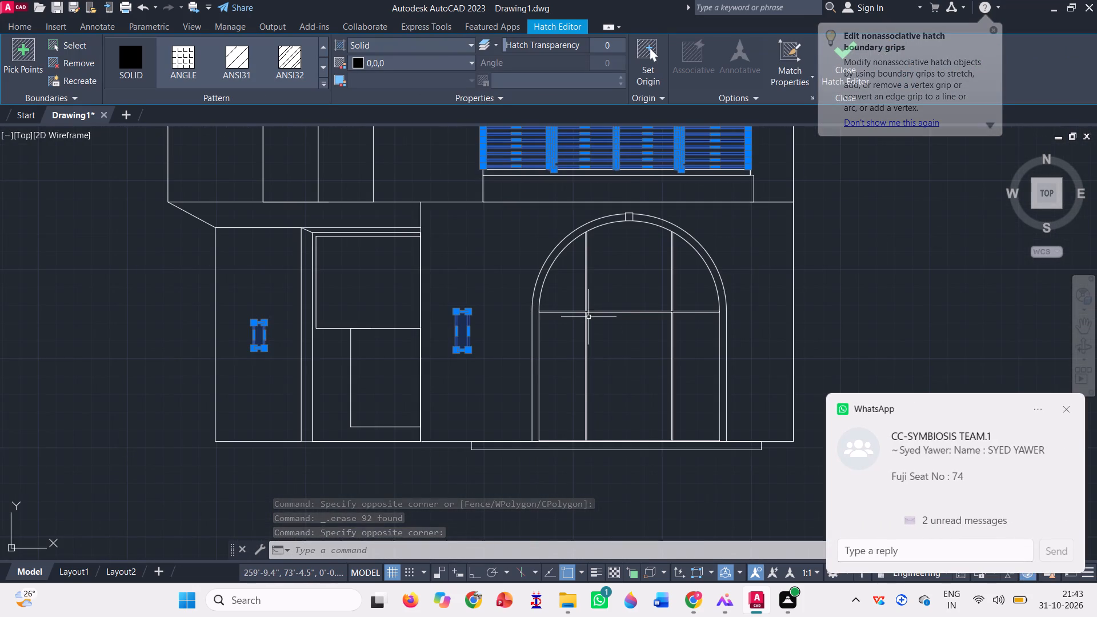
pyautogui.scroll(6, 588, 315)
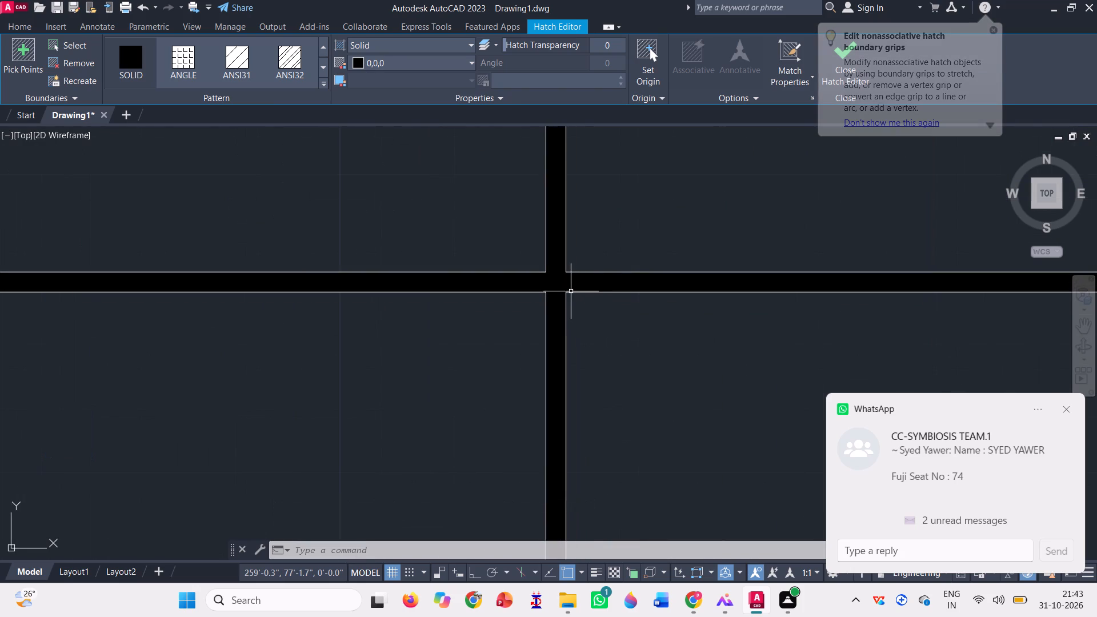
pyautogui.click(562, 285)
pyautogui.scroll(-9, 556, 318)
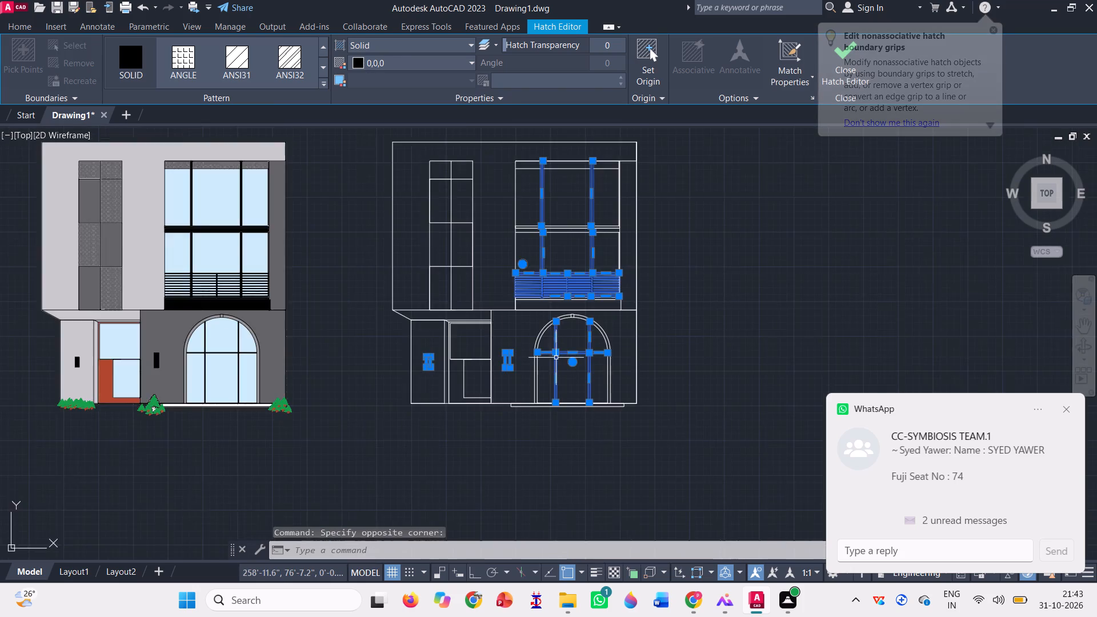
pyautogui.scroll(-1, 556, 358)
pyautogui.press('Delete')
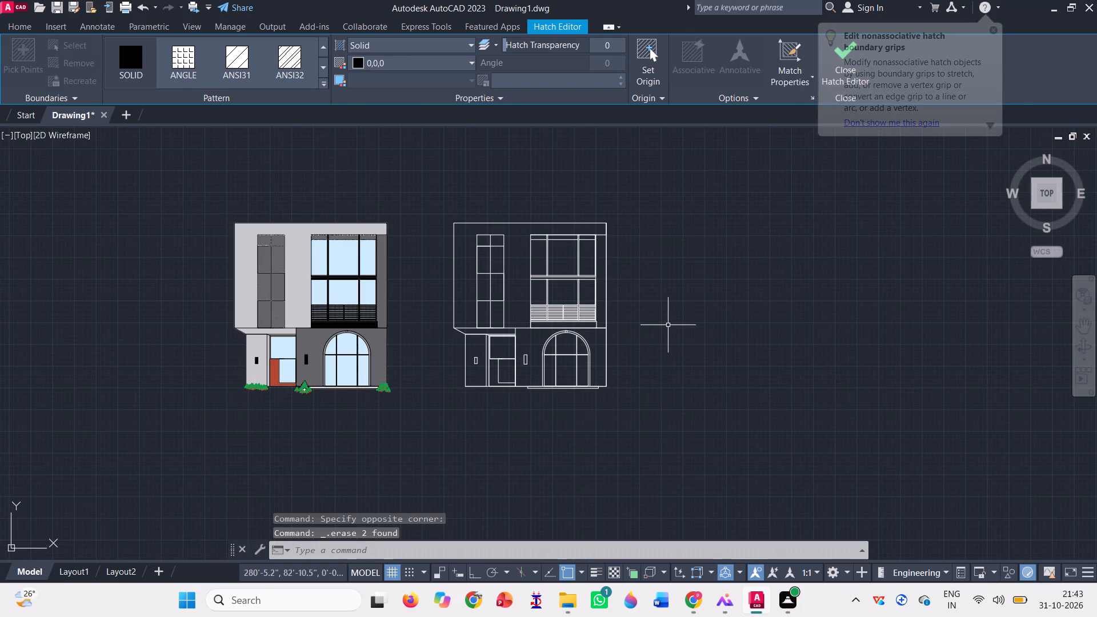
# Turn off command logging for the drawing with LOGFILEOFF.
pyautogui.scroll(1, 234, 234)
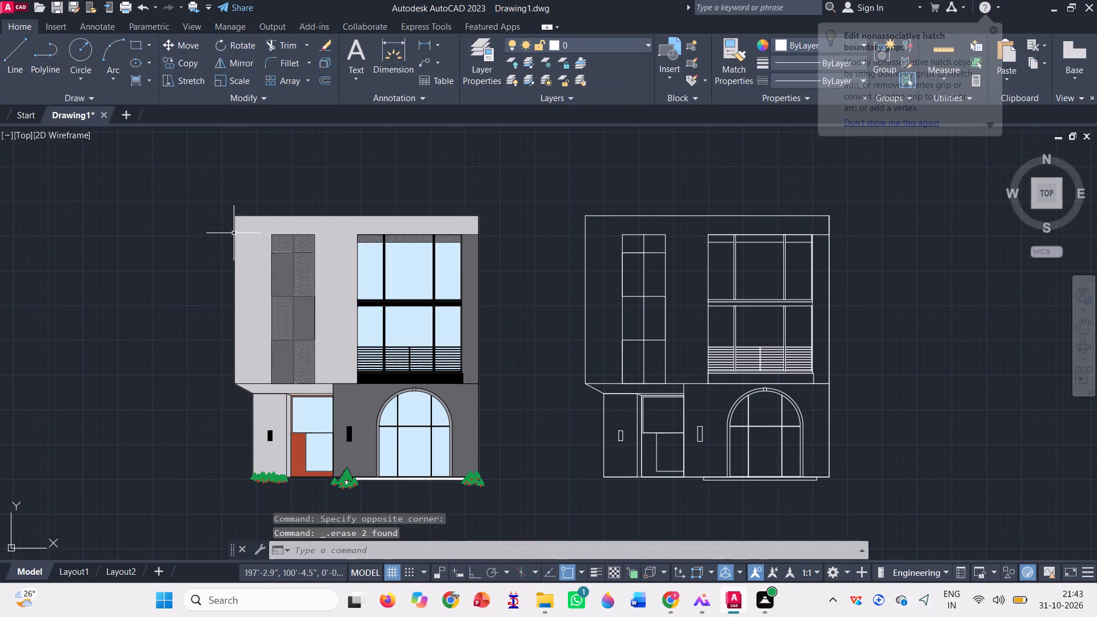
pyautogui.scroll(1, 823, 391)
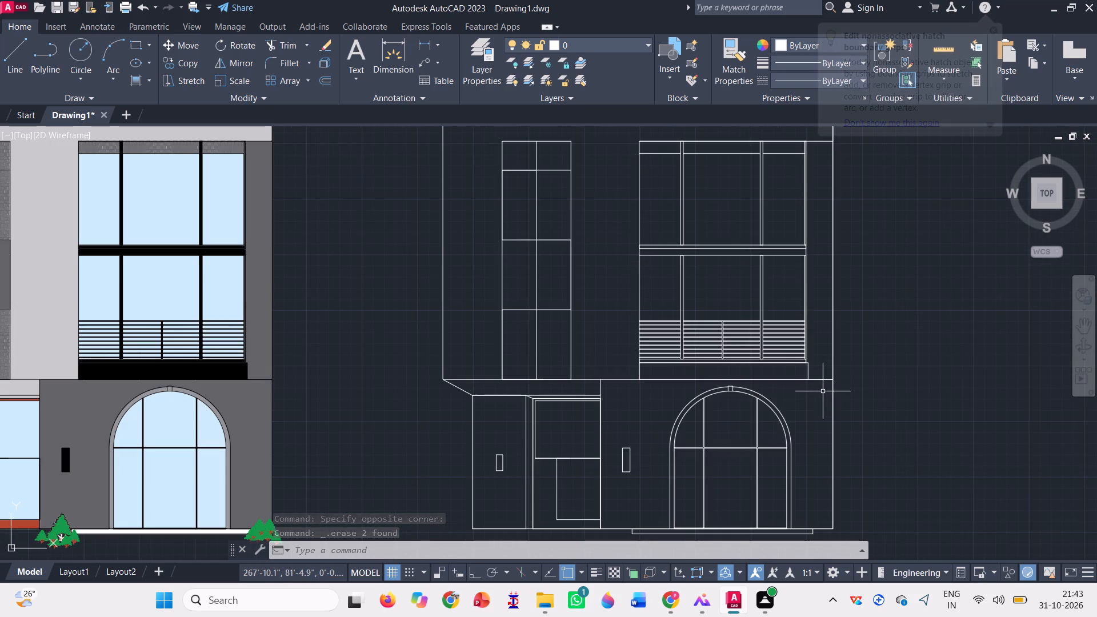
pyautogui.scroll(-1, 842, 366)
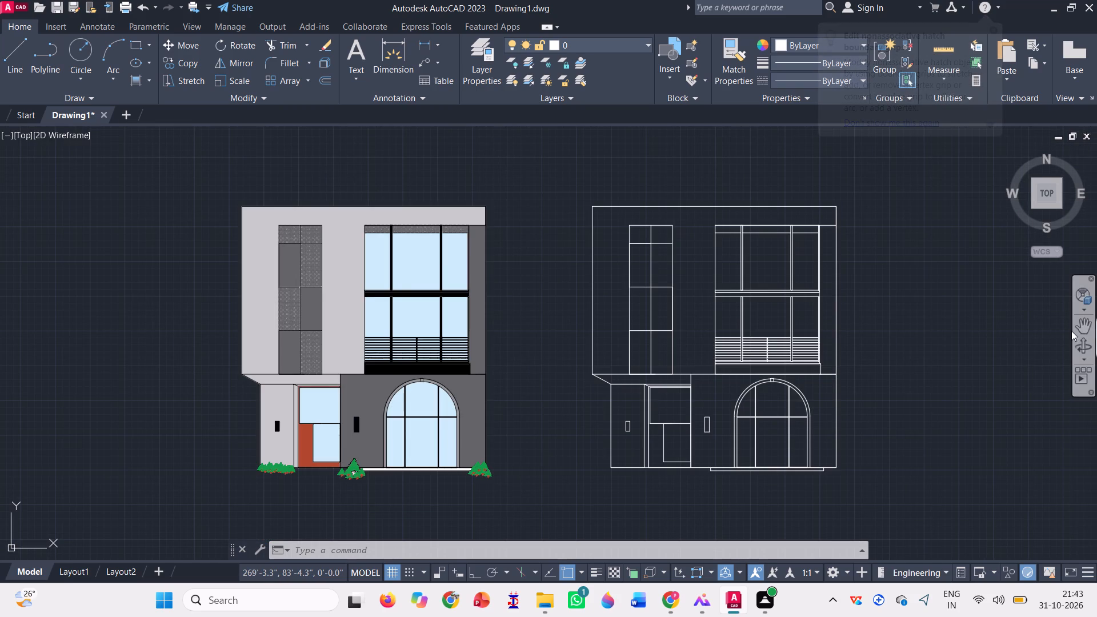
pyautogui.click(1079, 327)
pyautogui.moveTo(900, 380); pyautogui.dragTo(878, 366)
pyautogui.press('Escape')
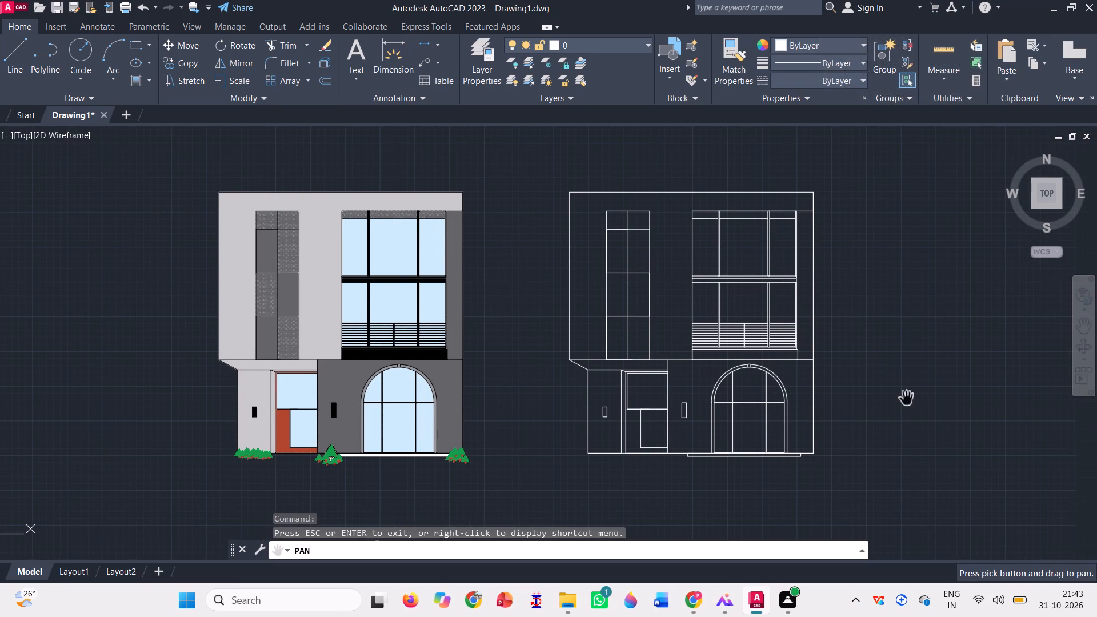
pyautogui.press('Escape')
pyautogui.write('log')
pyautogui.press('Down')
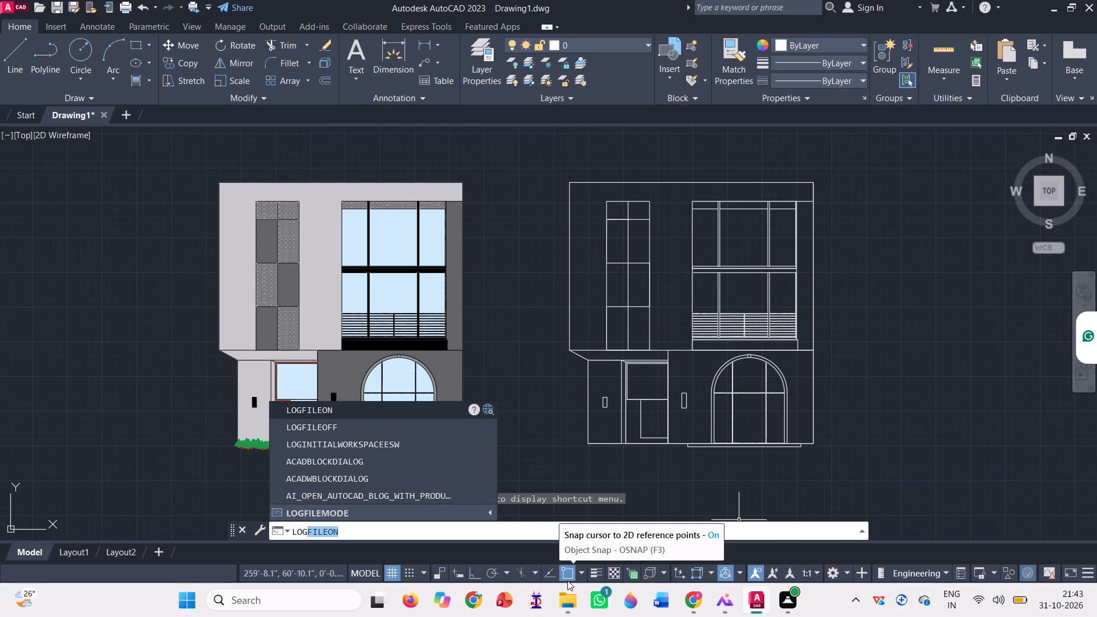
pyautogui.press('Return')
# Save the drawing in Documents as Modern G+1 Luxury Contemporary House Elevation.
pyautogui.hotkey('ctrl', 's')
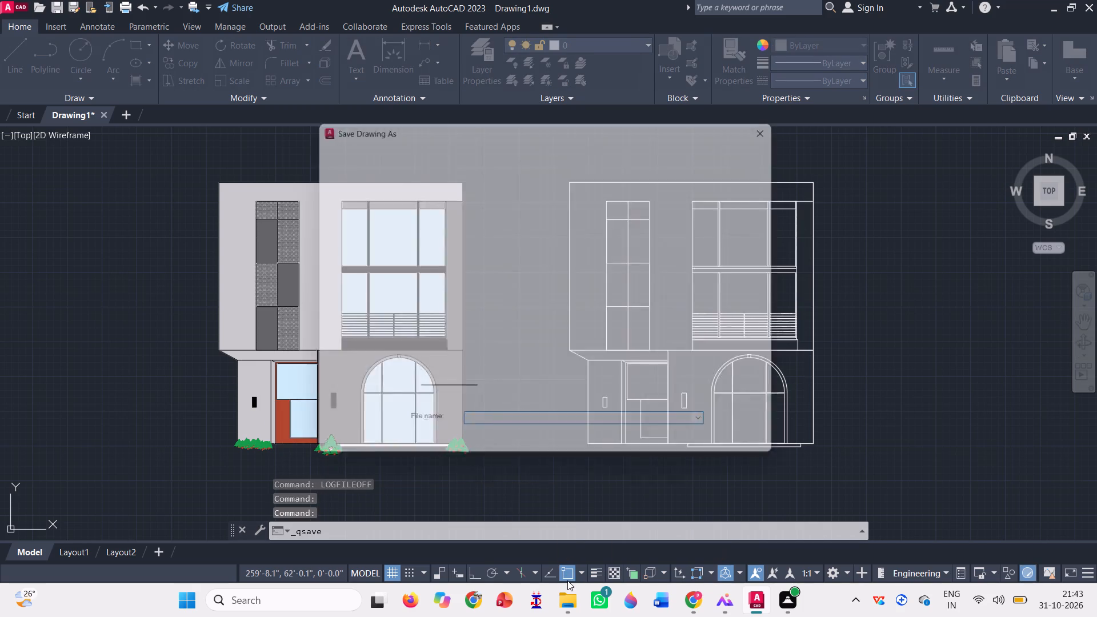
pyautogui.press('BackSpace')
pyautogui.hotkey('ctrl', 'c')
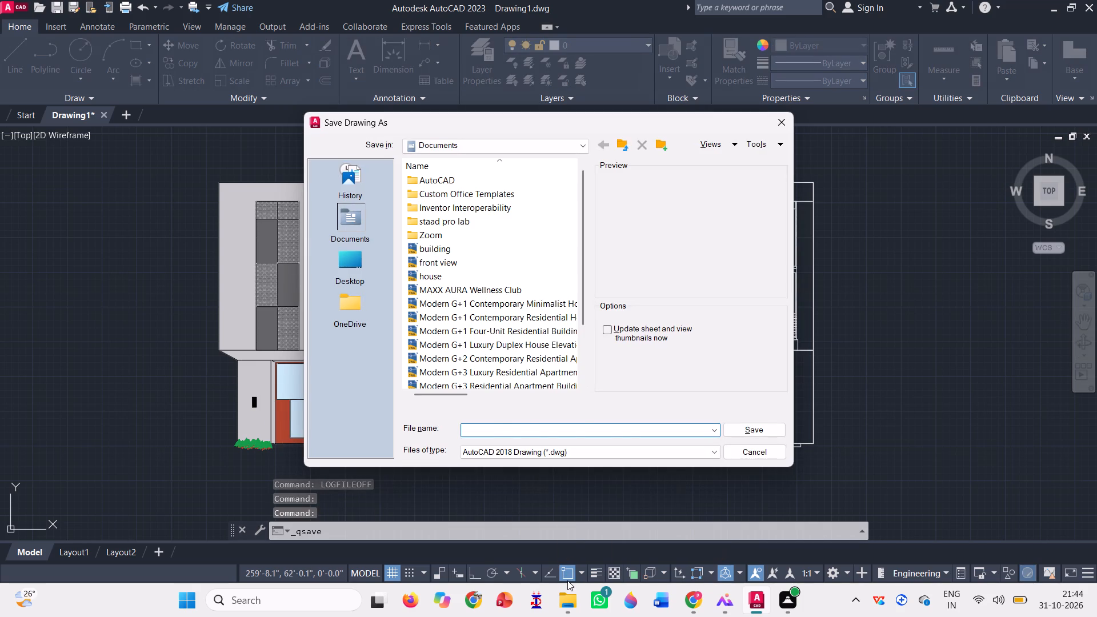
pyautogui.hotkey('ctrl', 'v')
pyautogui.press('Return')
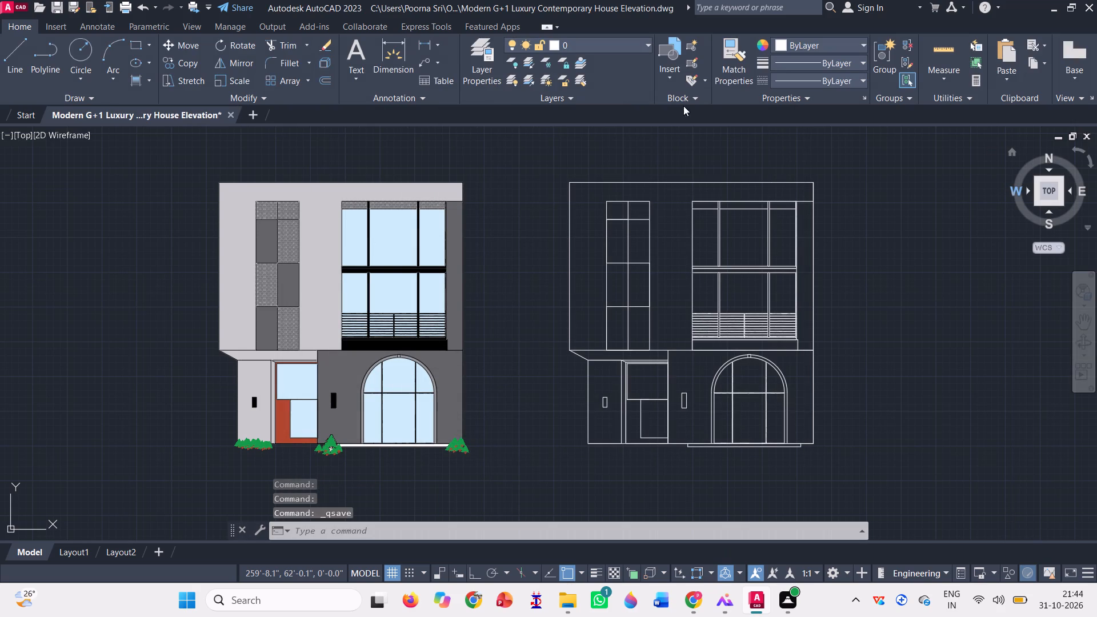
# Plot the displayed model in landscape with DWG To PDF.pc3, applying the settings to the layout, and save the PDF in Documents under the proposed name.
pyautogui.click(123, 3)
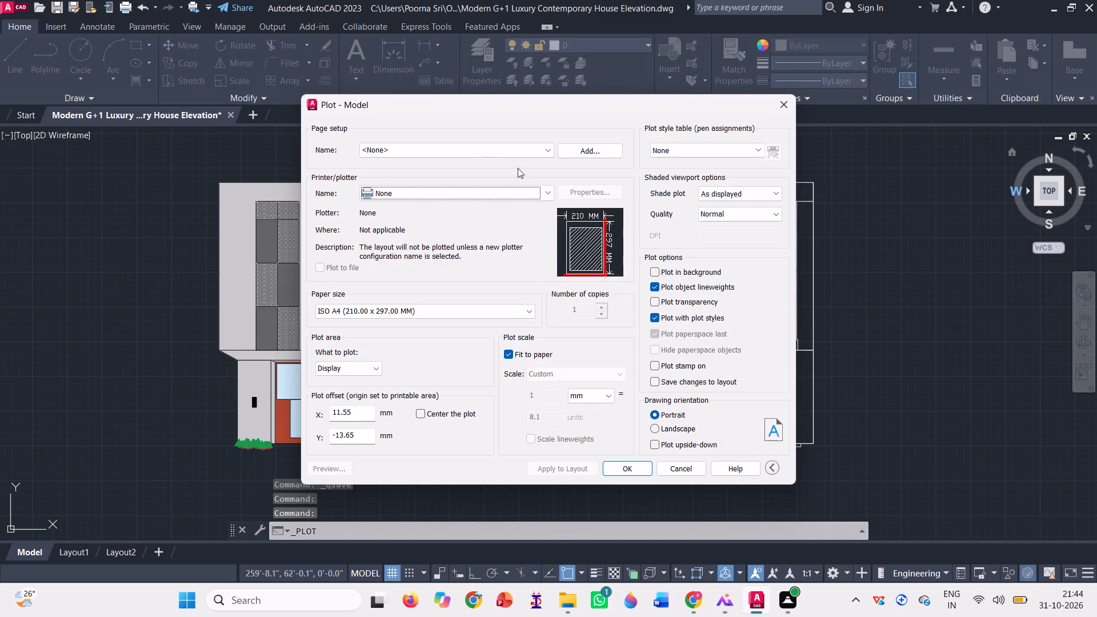
pyautogui.click(546, 193)
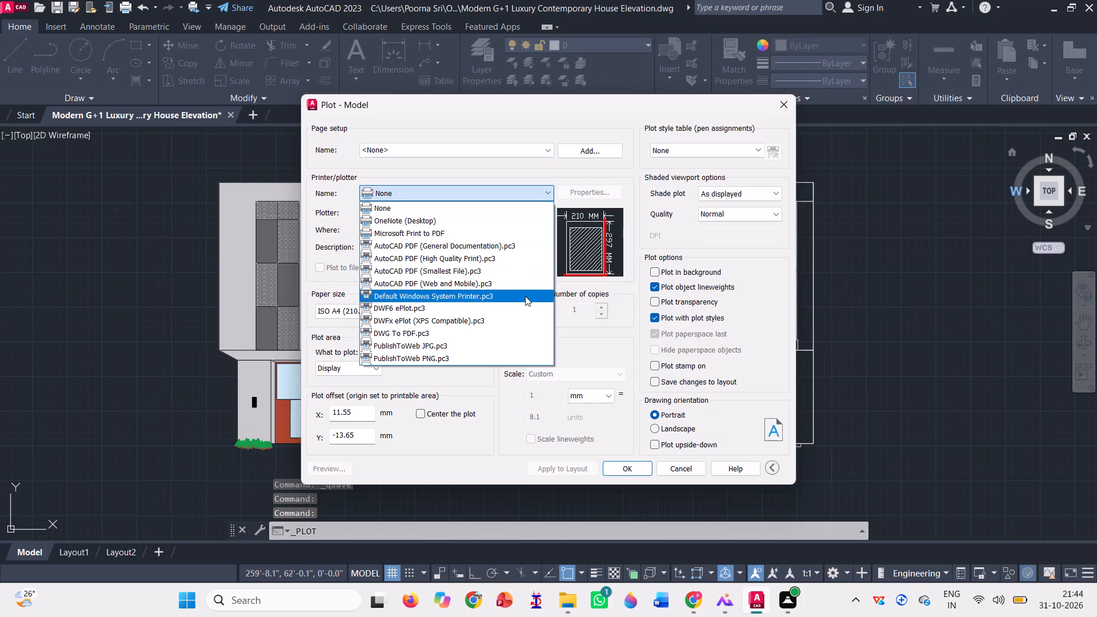
pyautogui.click(517, 329)
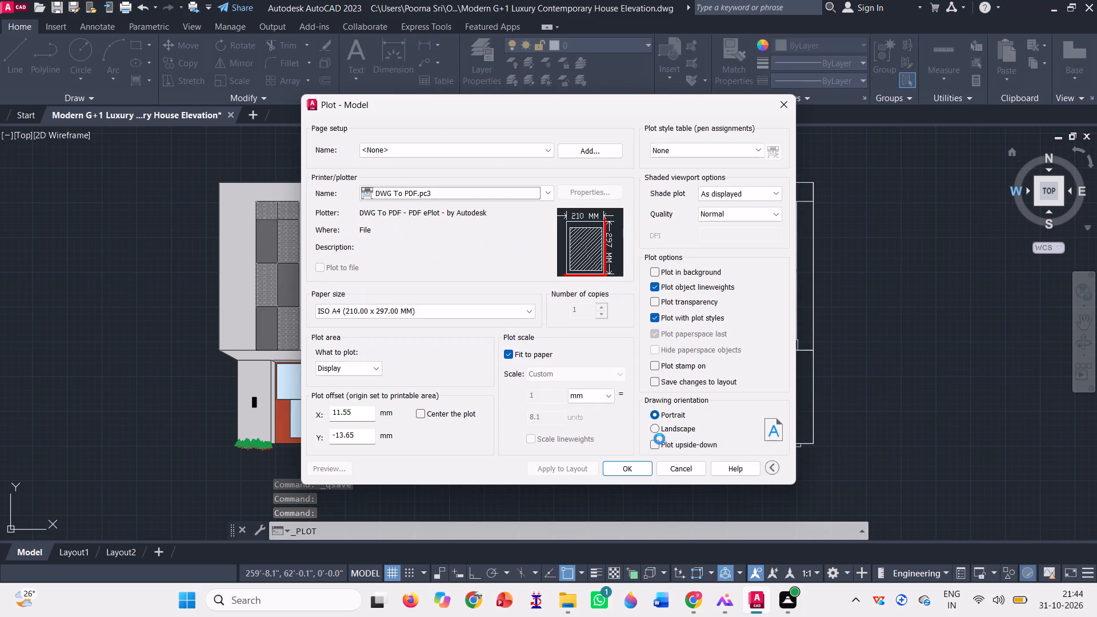
pyautogui.click(654, 432)
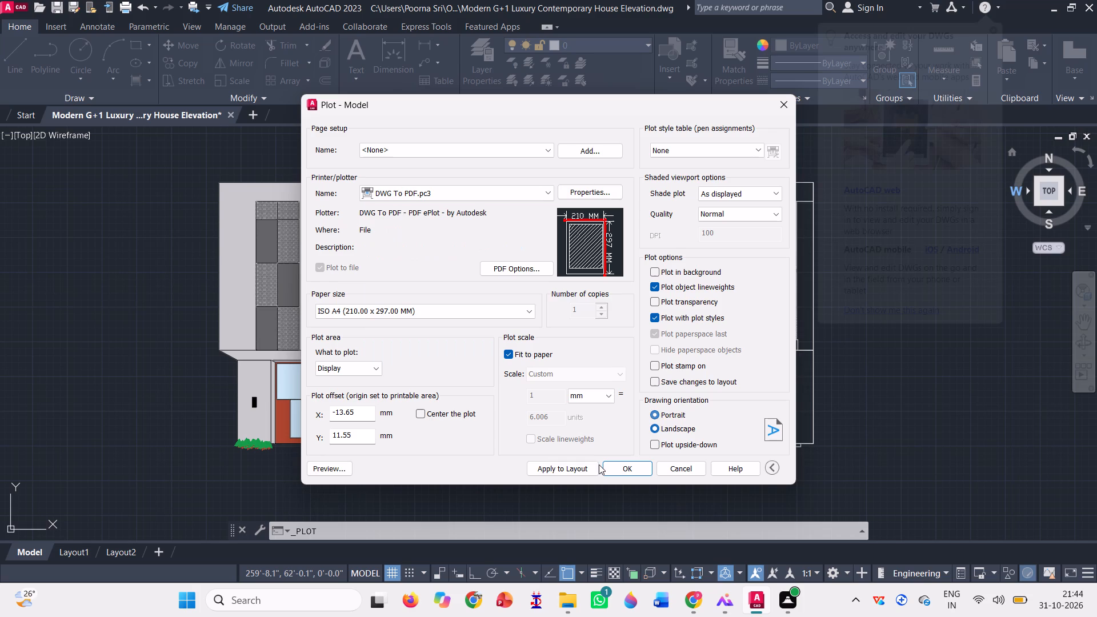
pyautogui.click(582, 464)
pyautogui.click(637, 471)
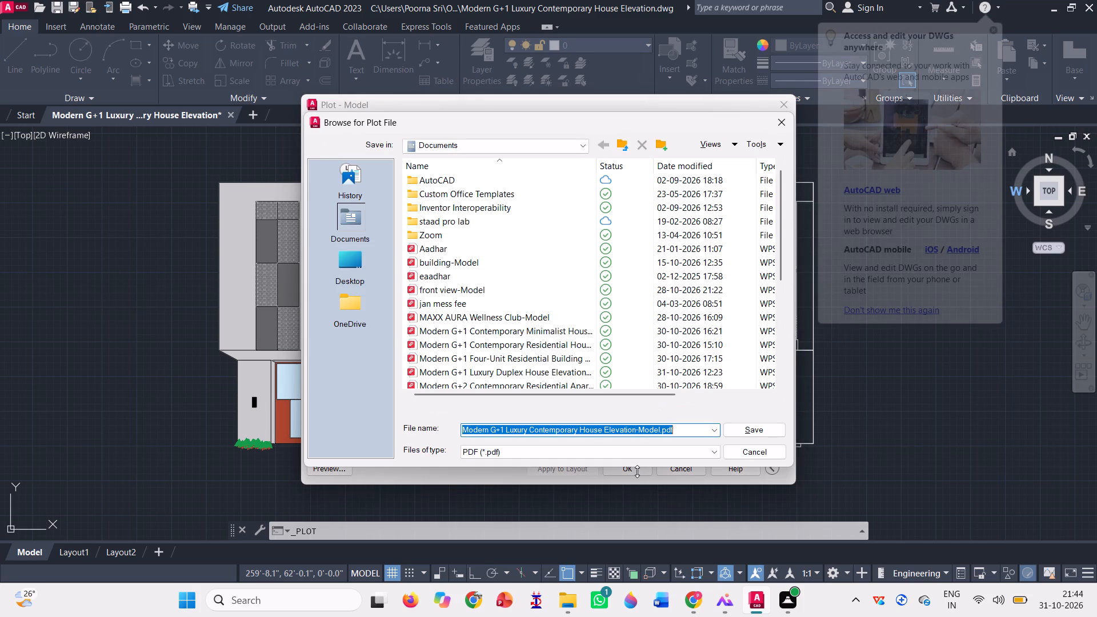
pyautogui.click(735, 432)
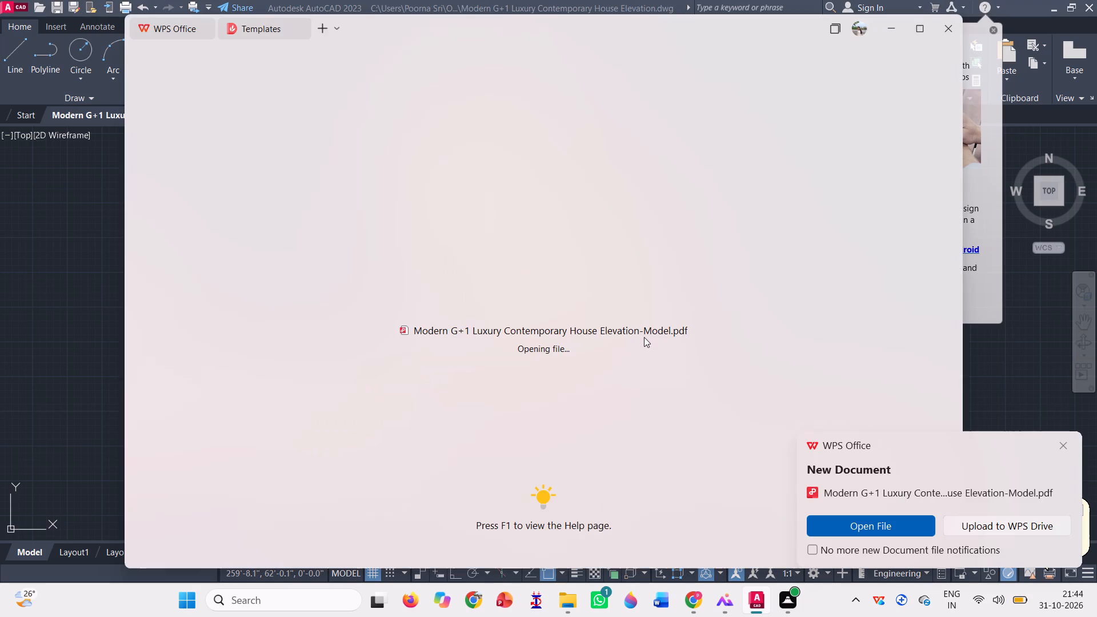
# Close the WPS Office window showing the plotted PDF and minimize the AutoCAD window.
pyautogui.click(942, 32)
pyautogui.tripleClick(942, 32)
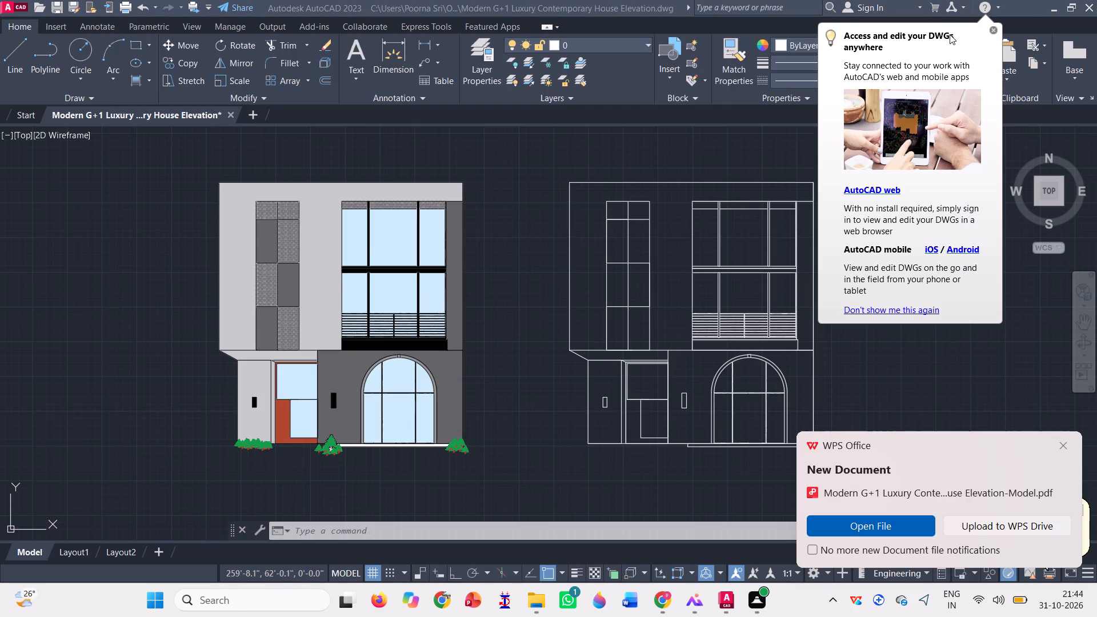
pyautogui.click(1052, 11)
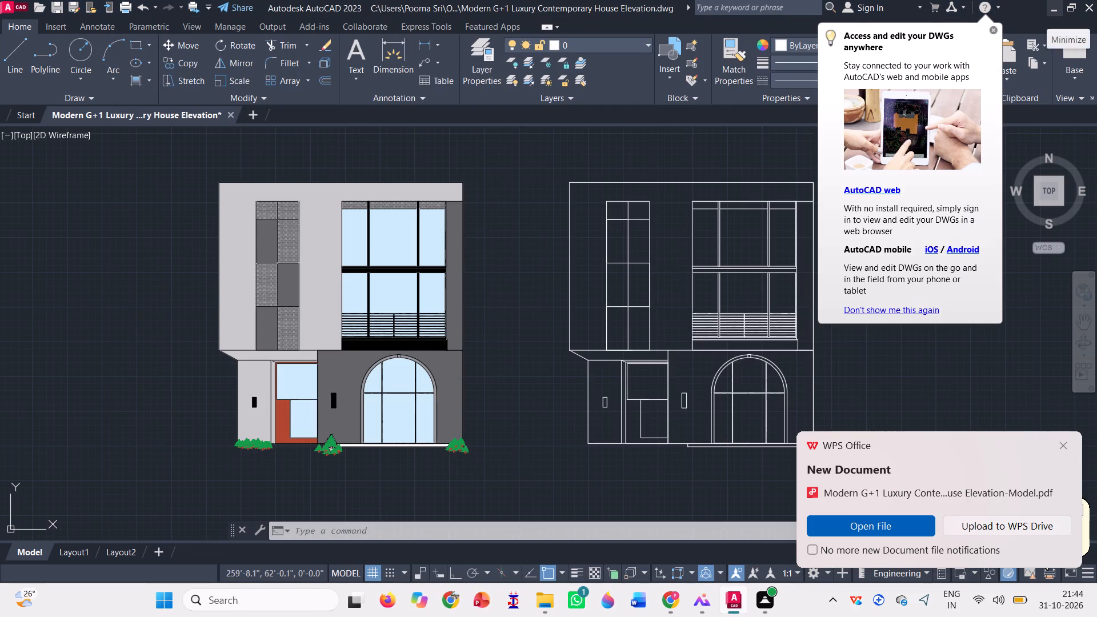